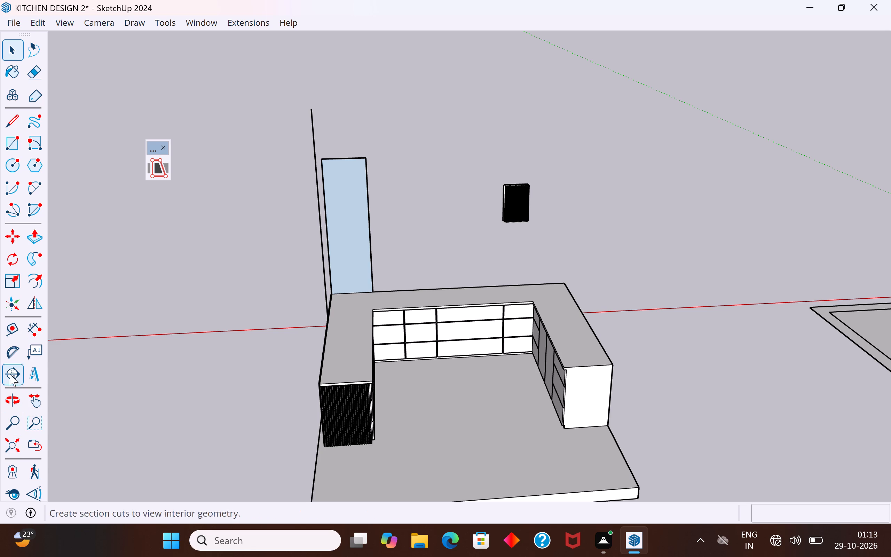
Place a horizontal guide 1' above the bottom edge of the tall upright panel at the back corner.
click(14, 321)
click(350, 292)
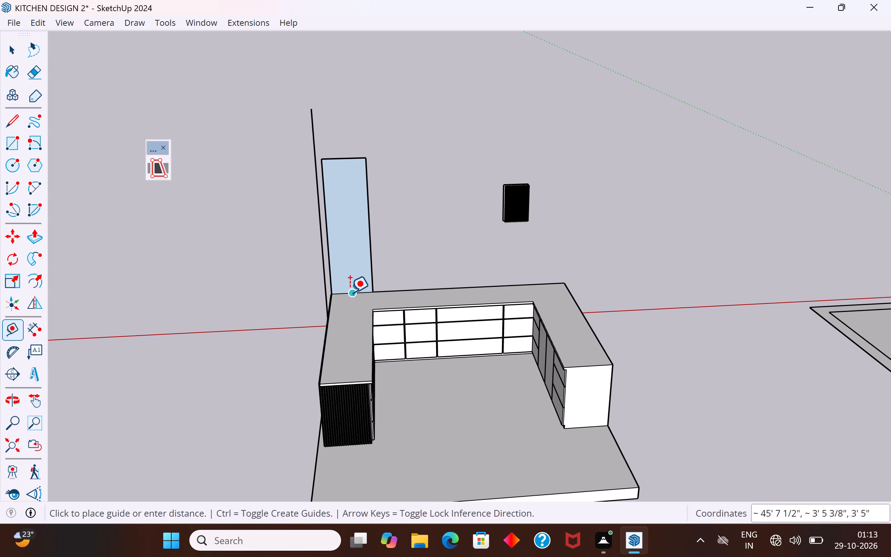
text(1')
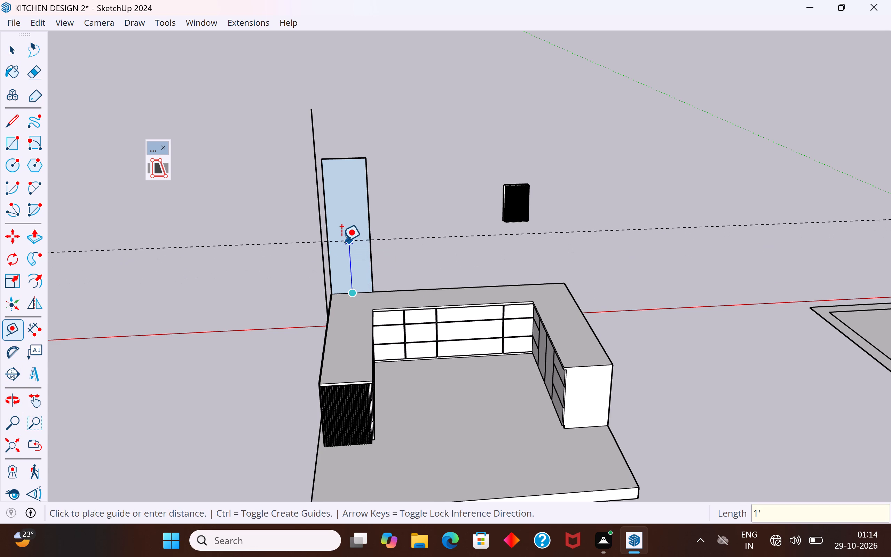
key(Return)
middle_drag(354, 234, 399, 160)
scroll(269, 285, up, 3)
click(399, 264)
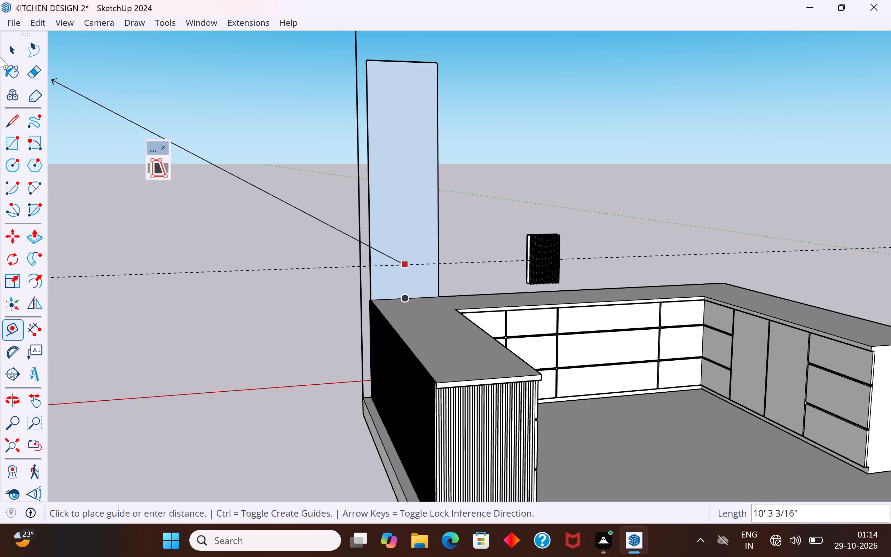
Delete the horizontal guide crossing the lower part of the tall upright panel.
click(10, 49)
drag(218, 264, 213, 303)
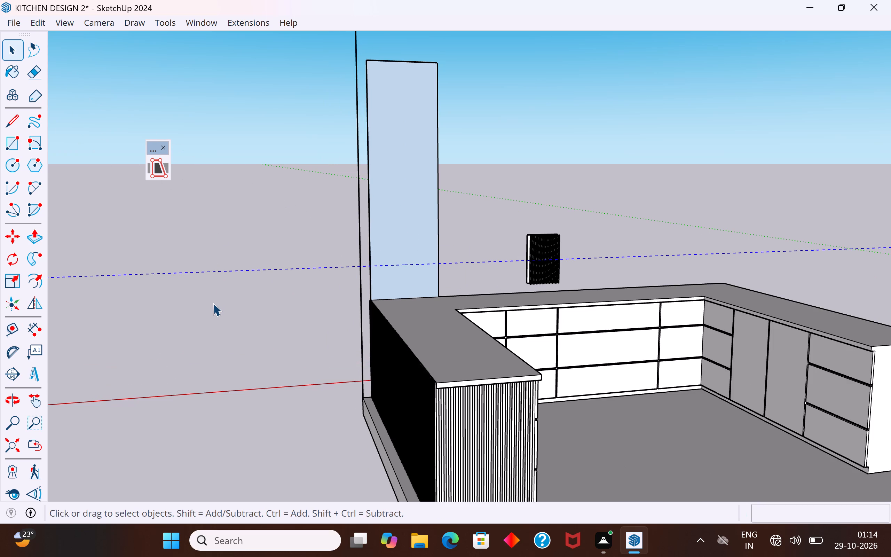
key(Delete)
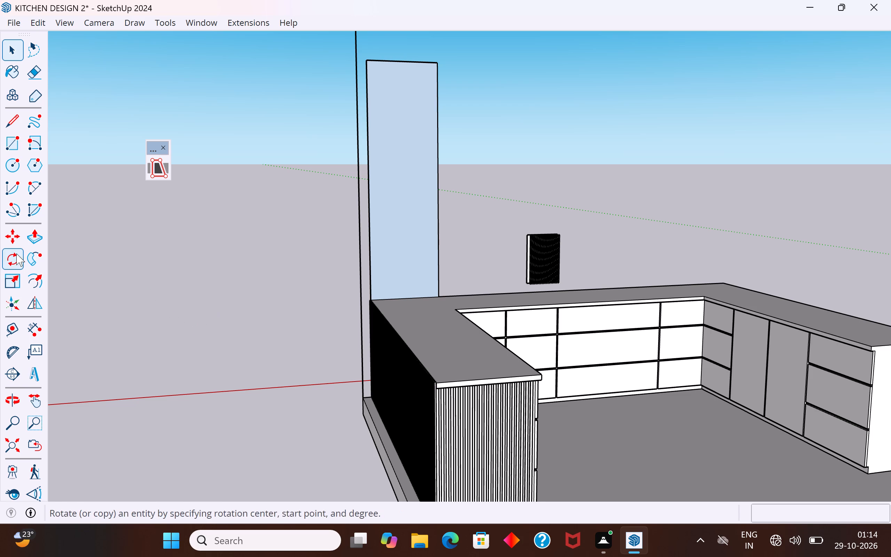
Place three horizontal guides across the tall upright panel at 2' intervals, starting from its bottom edge.
click(8, 328)
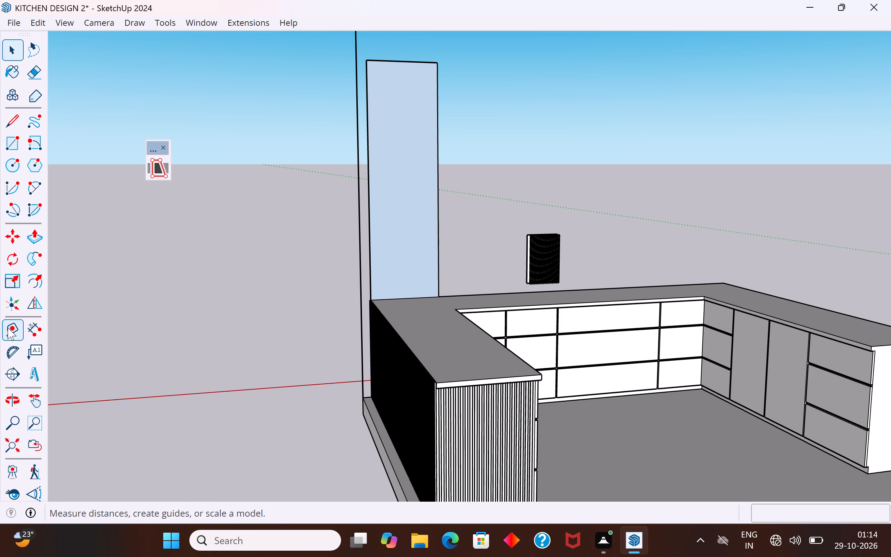
click(421, 296)
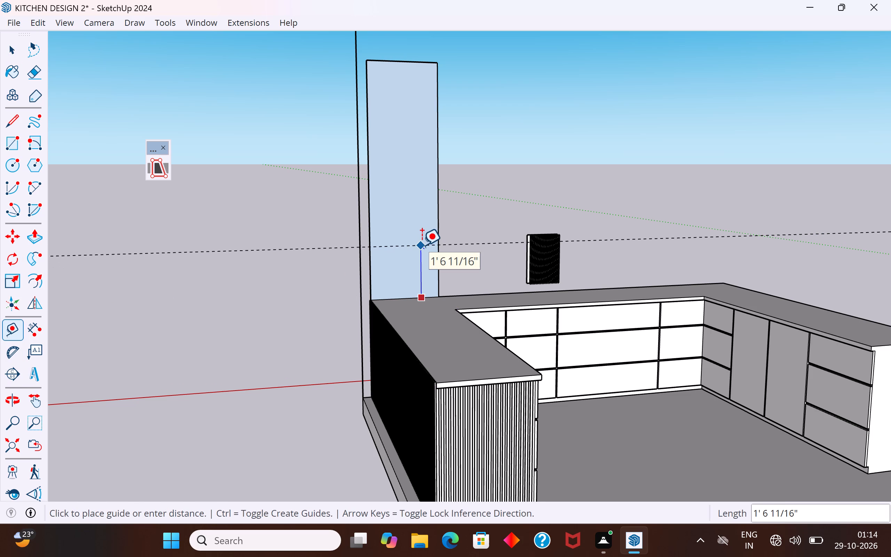
text(2')
key(Return)
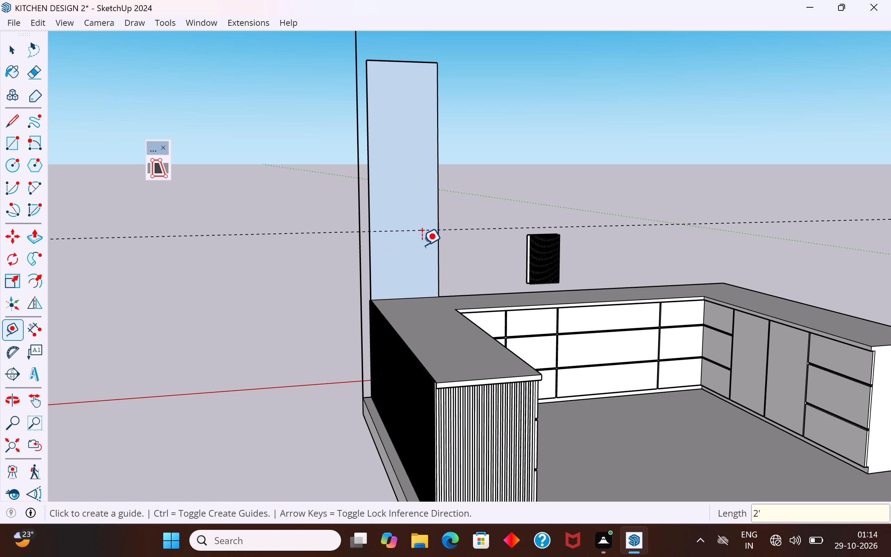
click(402, 233)
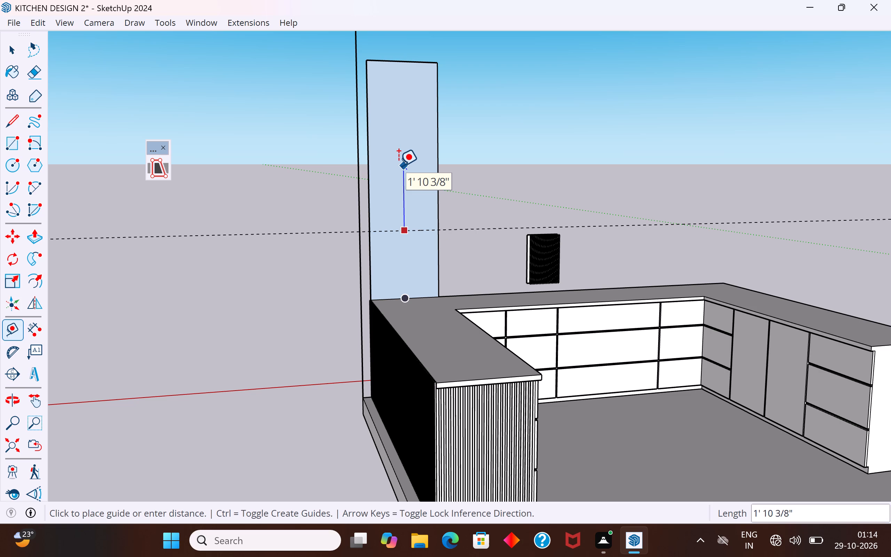
key(Escape)
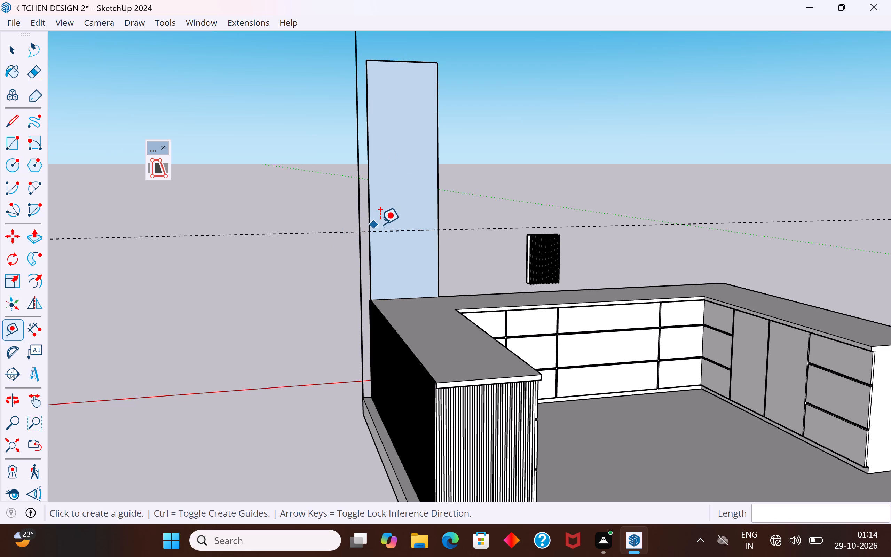
click(384, 230)
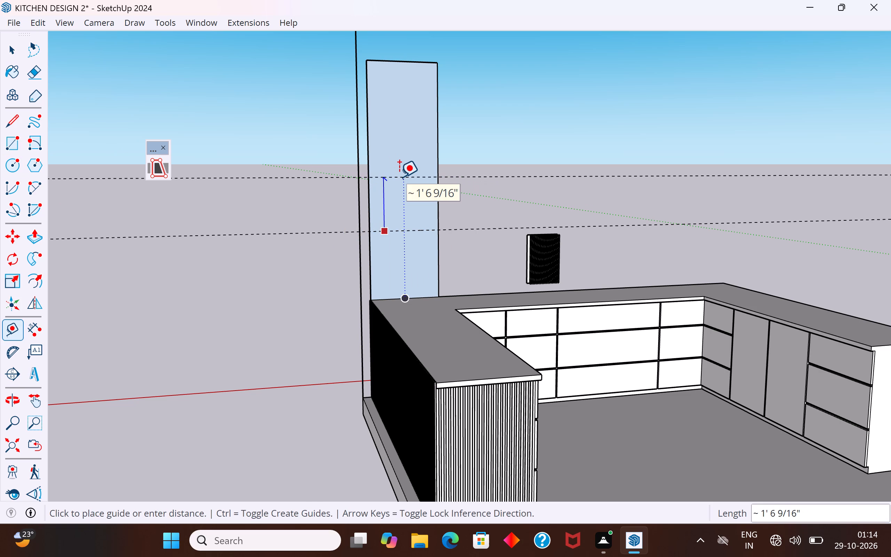
text(2')
key(Return)
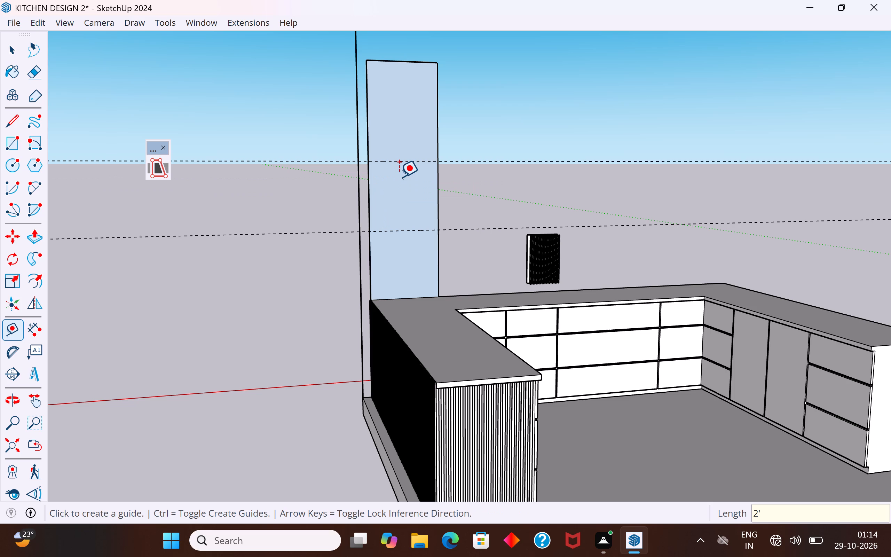
click(409, 161)
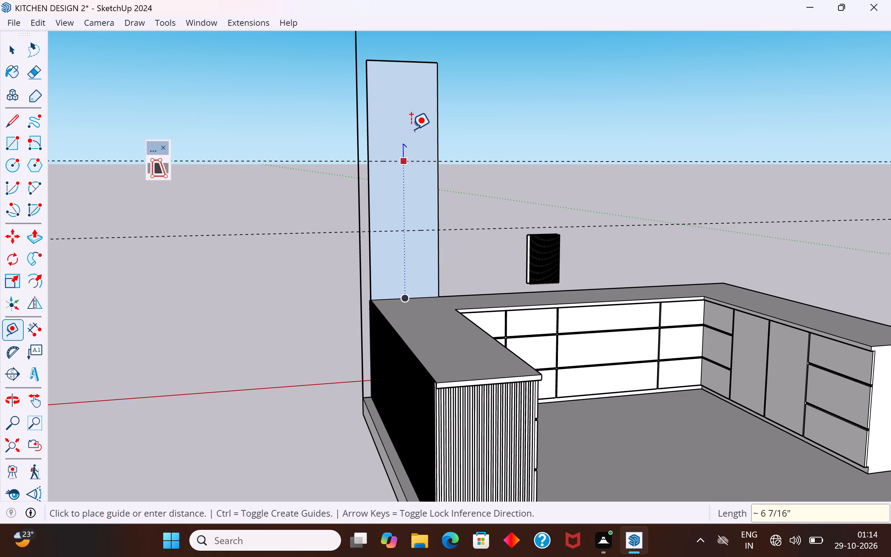
key(Escape)
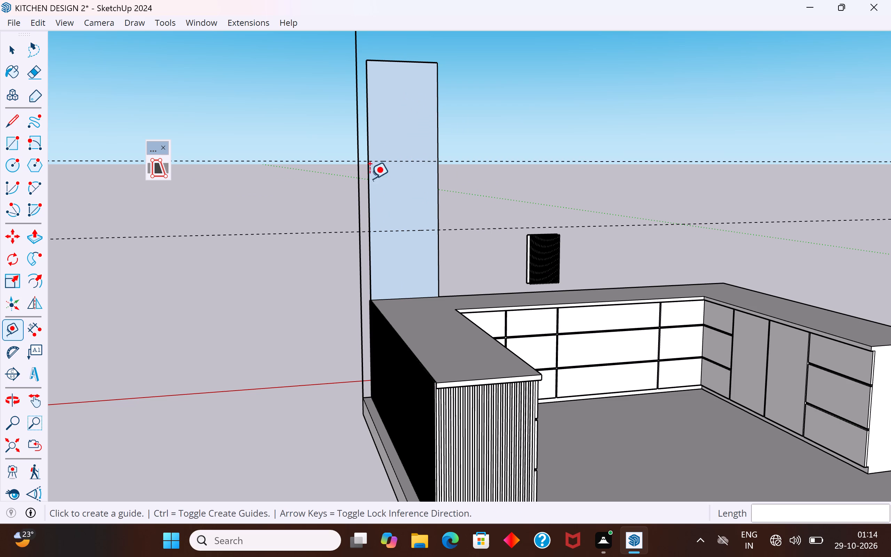
click(394, 158)
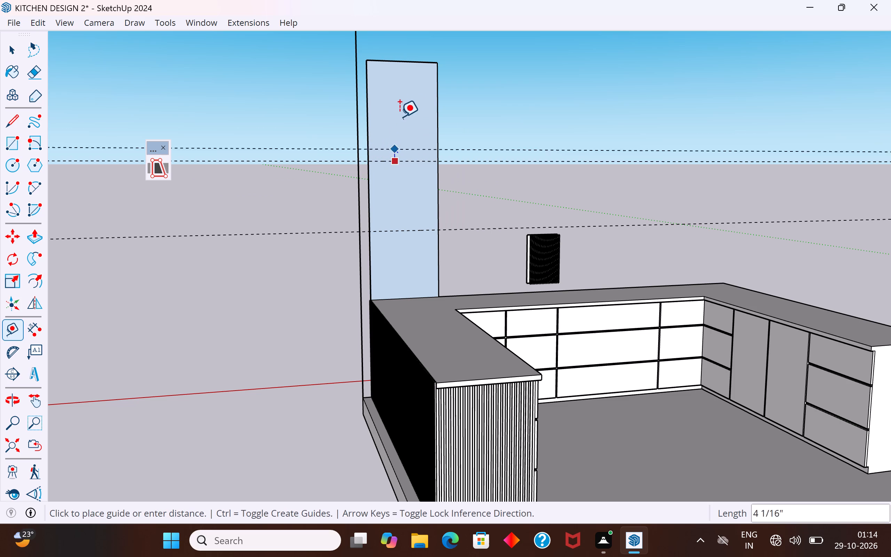
text(2')
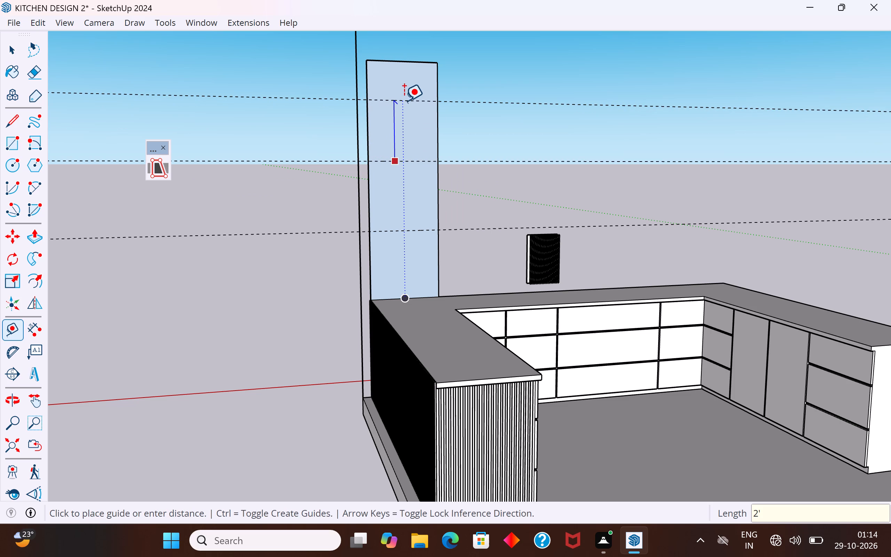
key(Return)
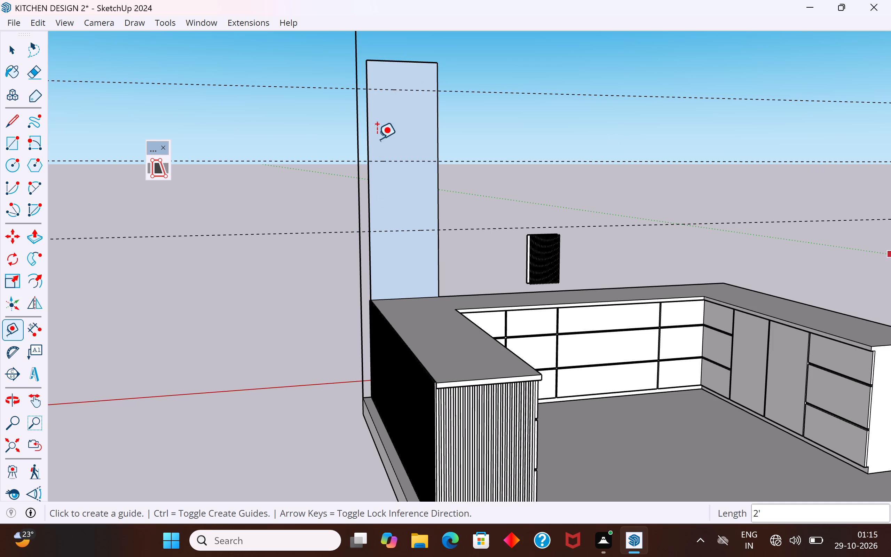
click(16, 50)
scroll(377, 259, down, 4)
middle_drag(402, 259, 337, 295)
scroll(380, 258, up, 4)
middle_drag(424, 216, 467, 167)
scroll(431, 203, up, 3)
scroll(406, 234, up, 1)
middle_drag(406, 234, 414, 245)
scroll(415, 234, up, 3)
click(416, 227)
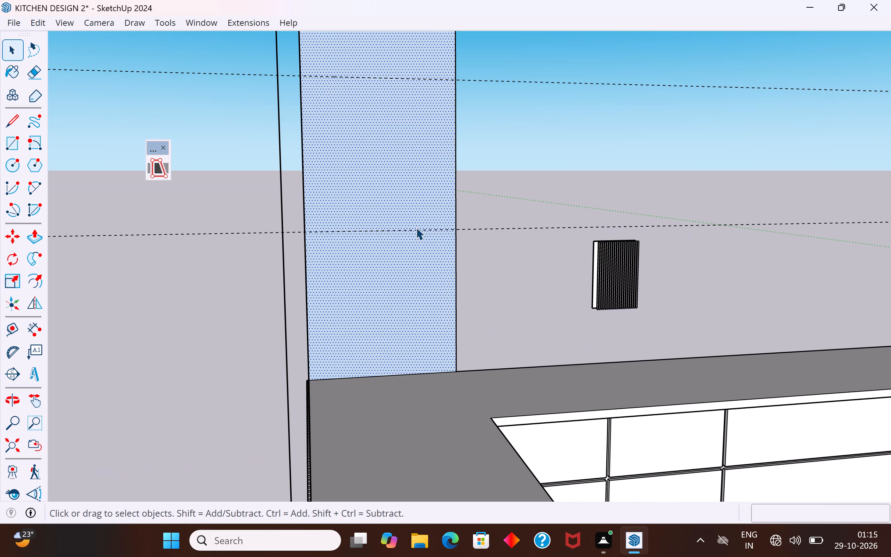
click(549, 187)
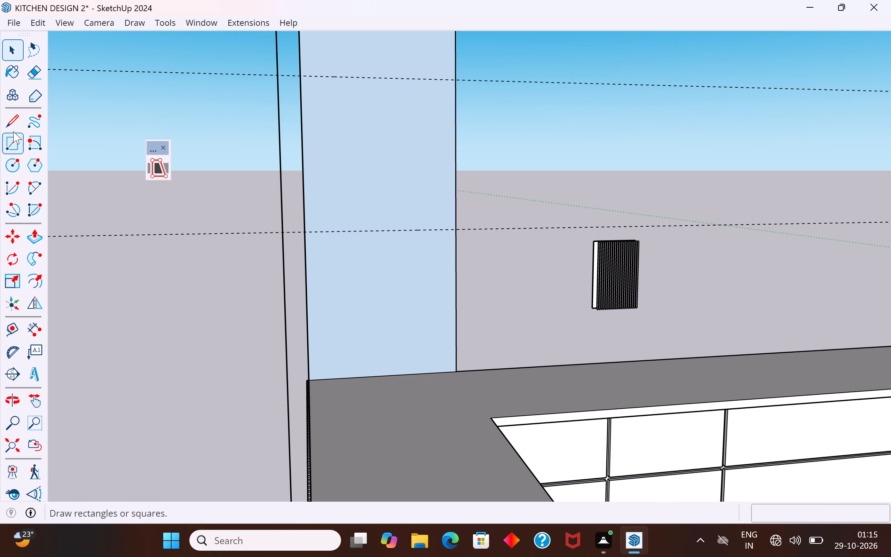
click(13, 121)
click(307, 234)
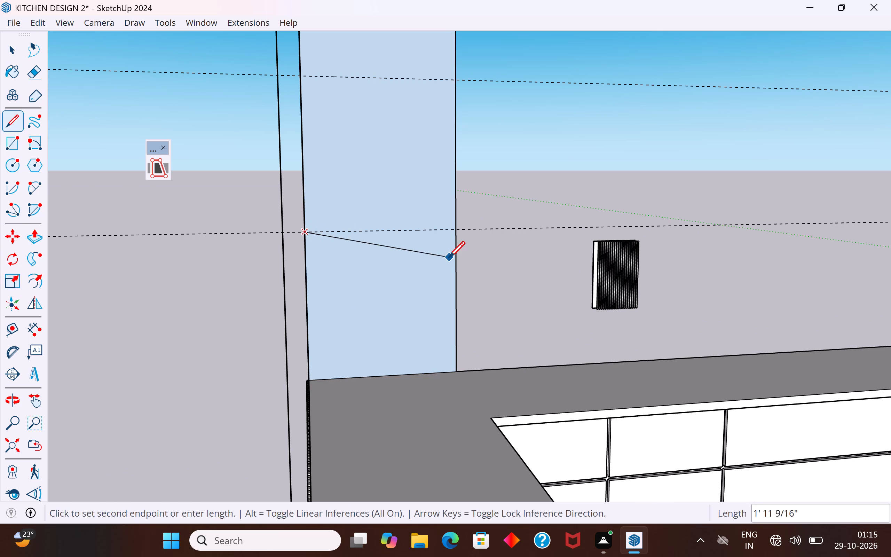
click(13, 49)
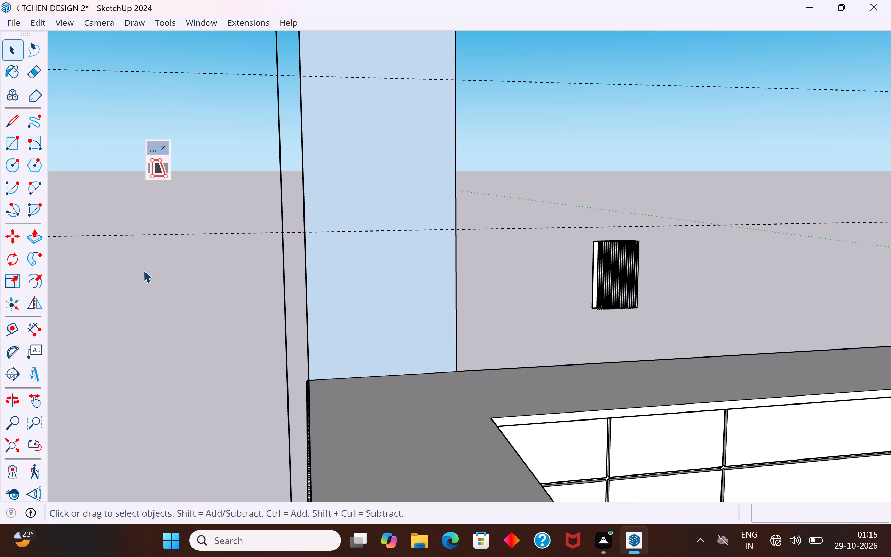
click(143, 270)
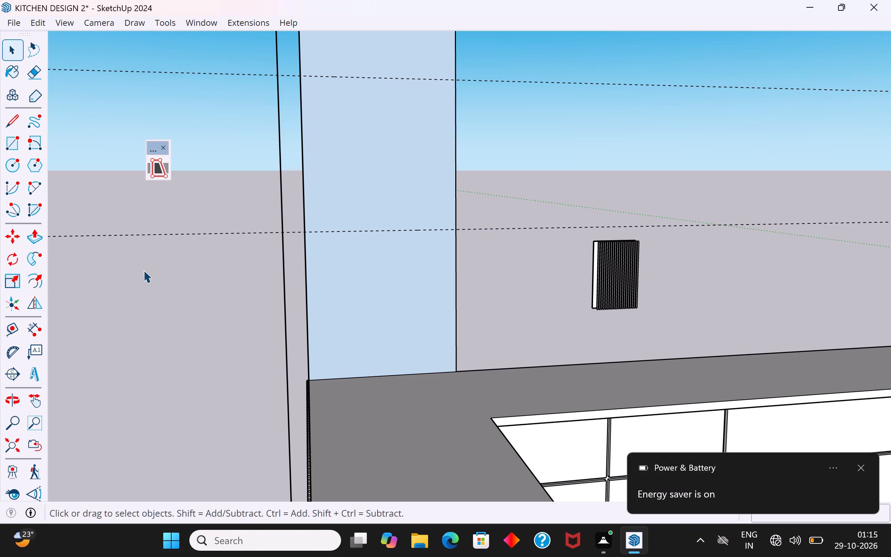
Push/pull the tall upright panel 2' 1/4" over the countertop, out to the countertop's inner corner.
middle_drag(213, 341, 336, 358)
scroll(314, 291, down, 3)
middle_drag(314, 290, 323, 325)
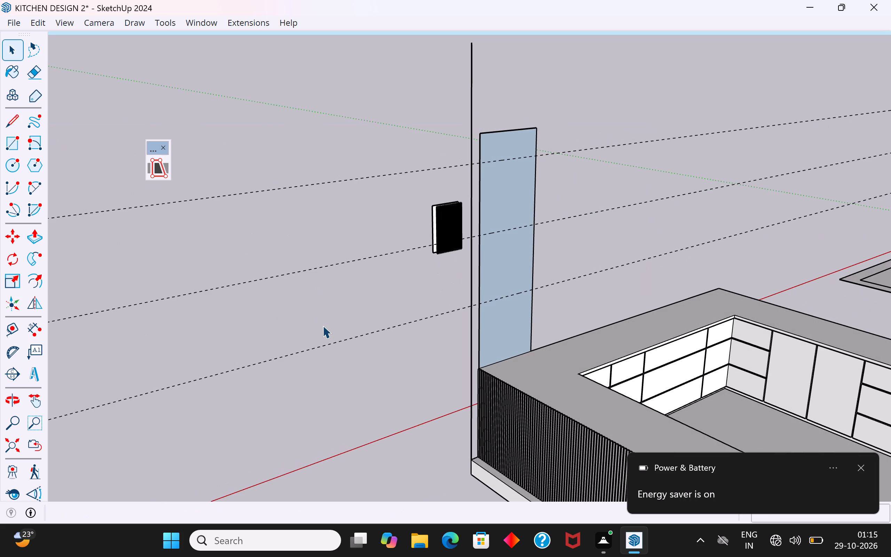
middle_drag(429, 348, 345, 343)
middle_drag(486, 293, 412, 293)
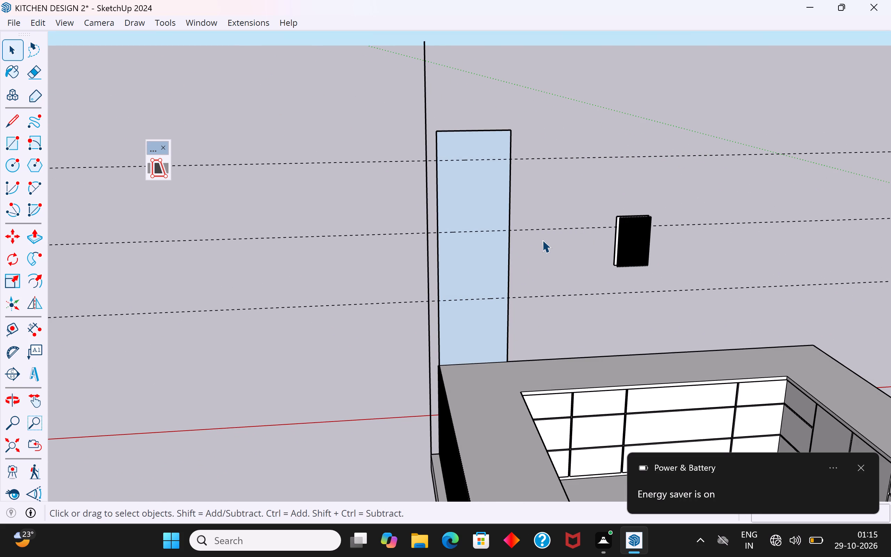
middle_drag(500, 297, 498, 263)
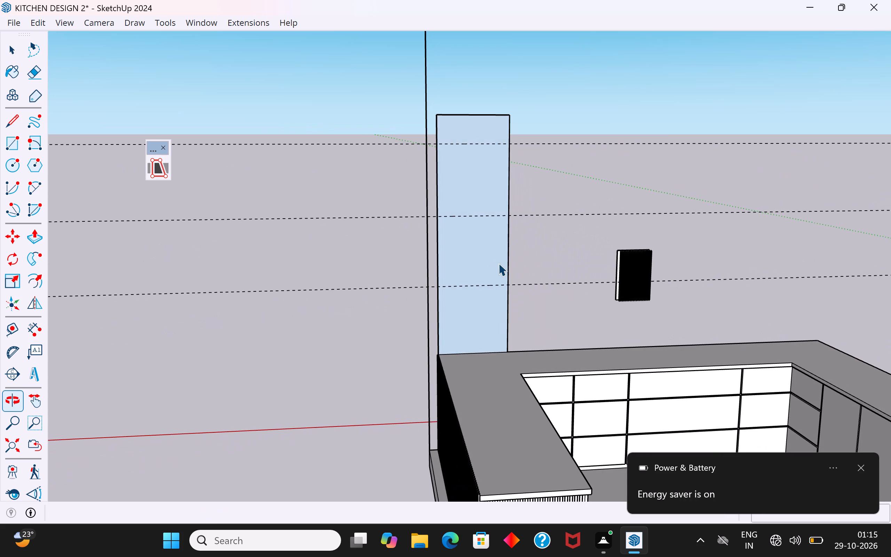
middle_drag(501, 298, 564, 339)
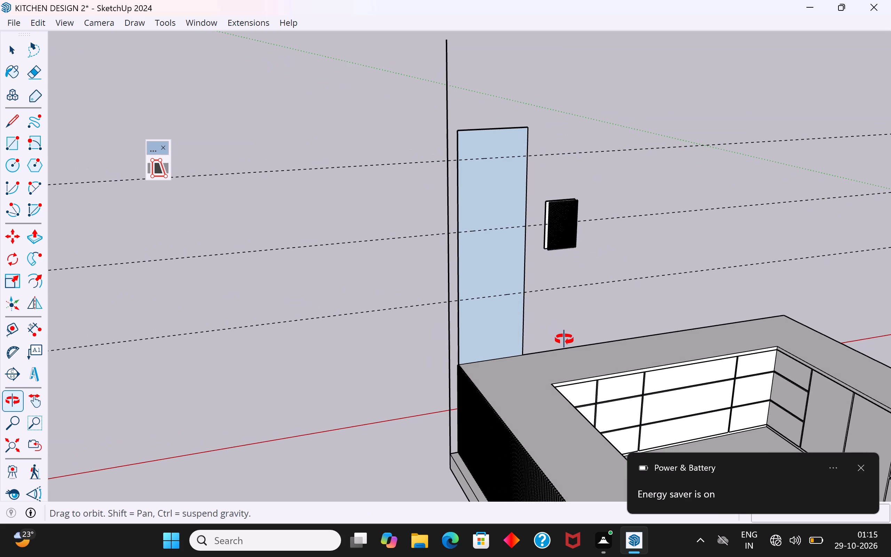
middle_drag(564, 339, 290, 346)
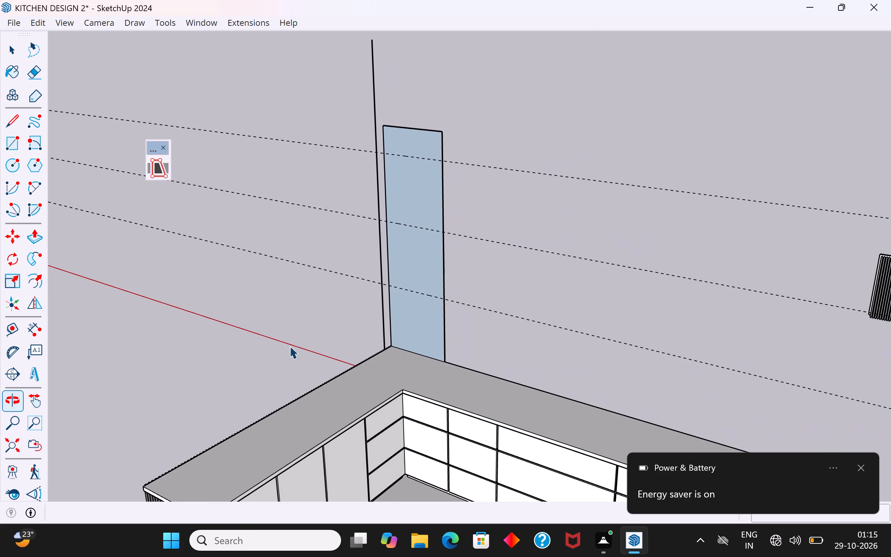
middle_drag(394, 380, 307, 372)
scroll(405, 361, up, 2)
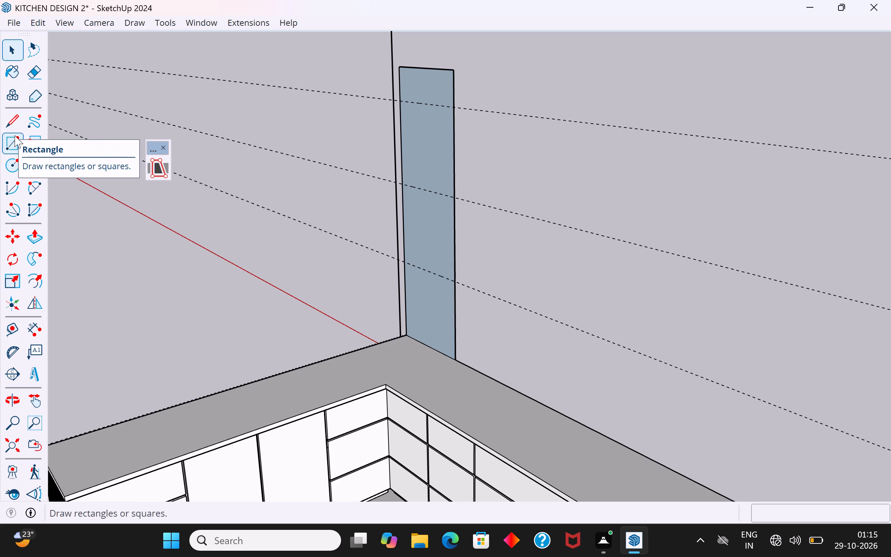
click(422, 317)
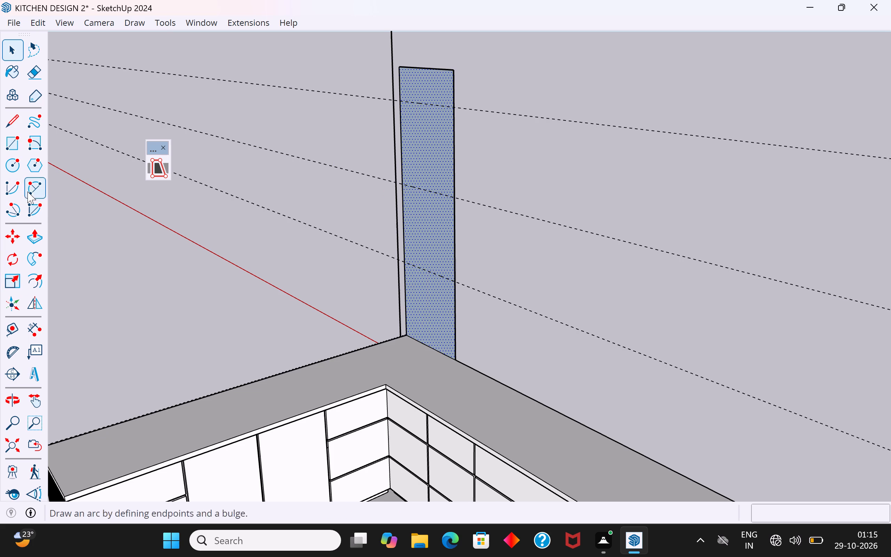
click(33, 240)
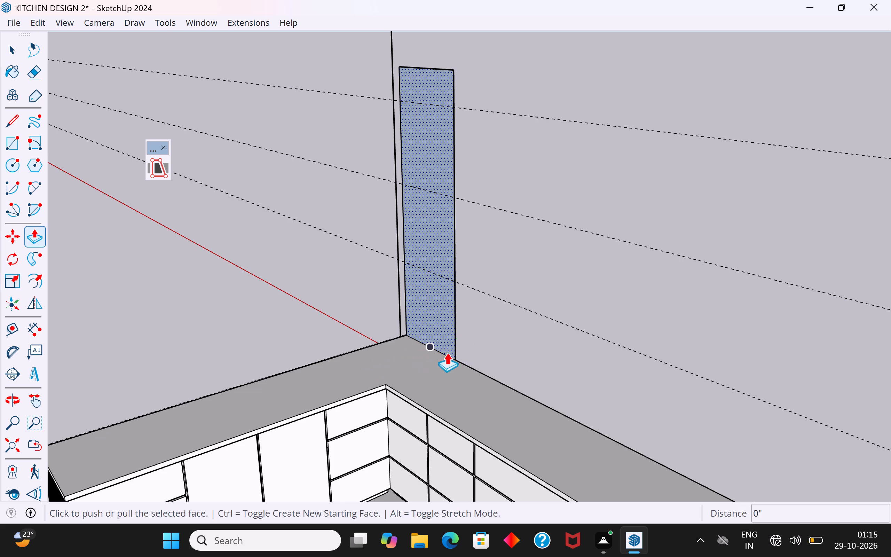
click(446, 353)
click(381, 385)
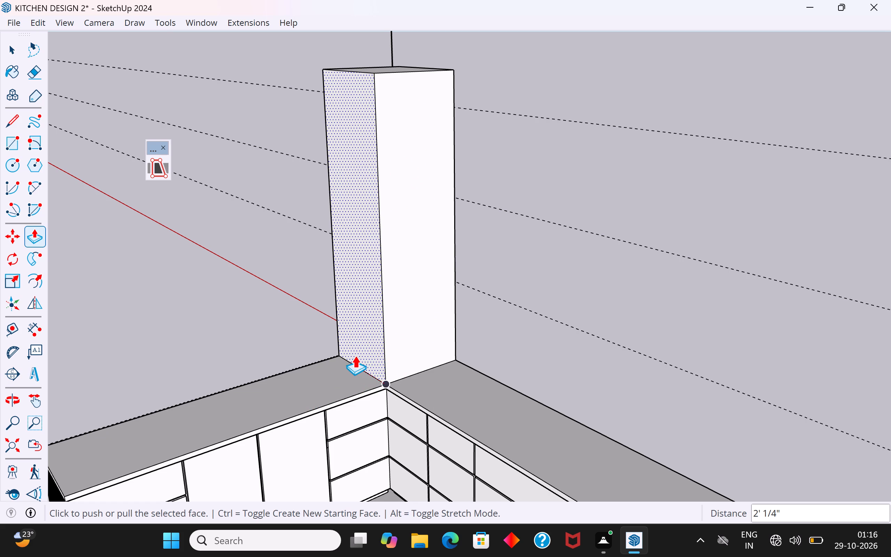
Extend the tall block's same face another 1' 6 1/16" along the fluted counter, in line with the drawer stack's edge.
click(366, 345)
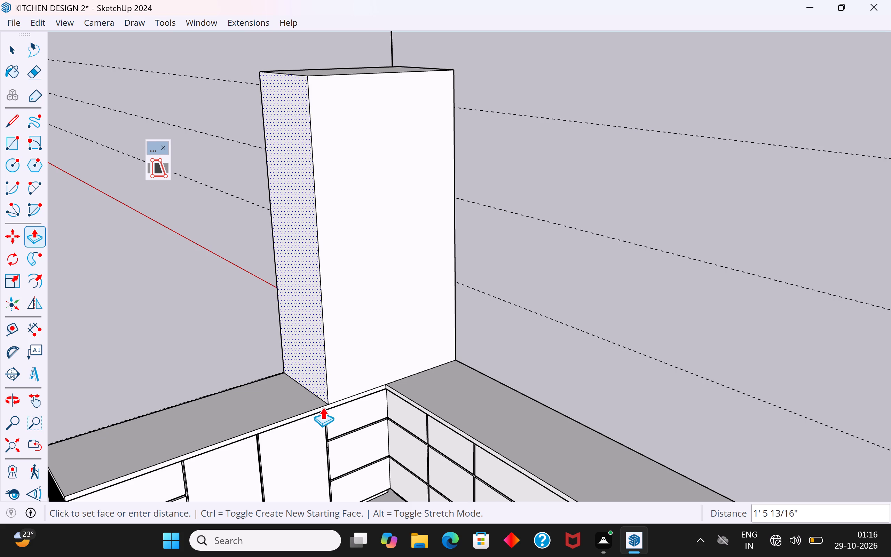
scroll(316, 412, up, 11)
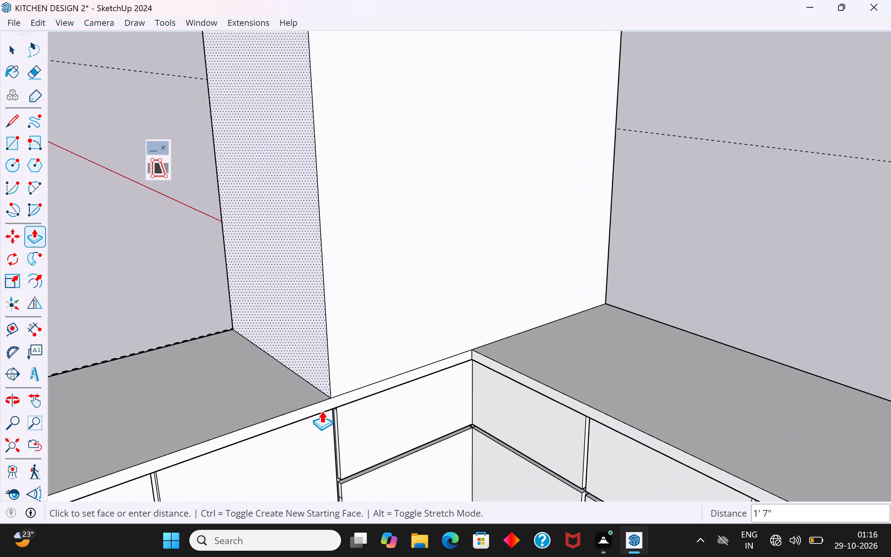
scroll(322, 410, up, 6)
click(348, 408)
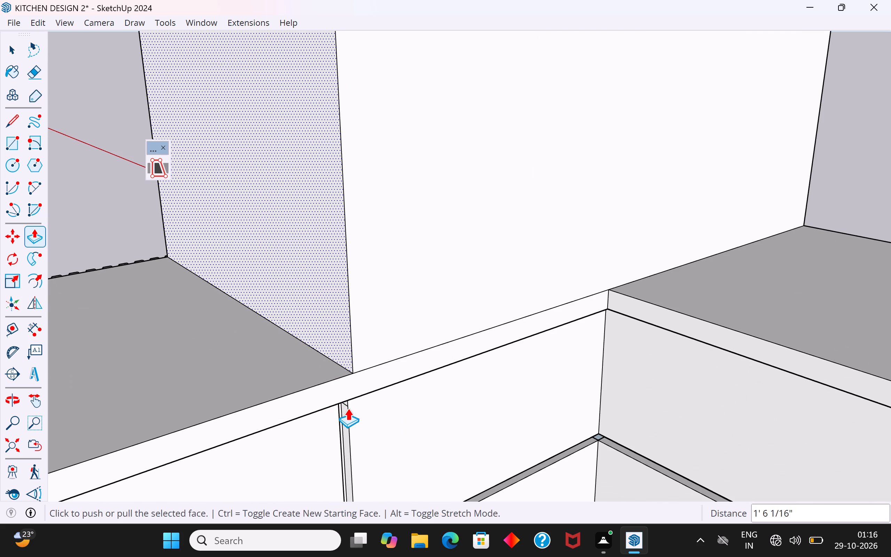
click(10, 57)
click(77, 132)
Delete the stray vertical line sticking up above the tall block's back corner.
scroll(137, 237, down, 6)
scroll(184, 214, down, 6)
scroll(410, 288, down, 11)
middle_drag(510, 323, 374, 334)
click(414, 105)
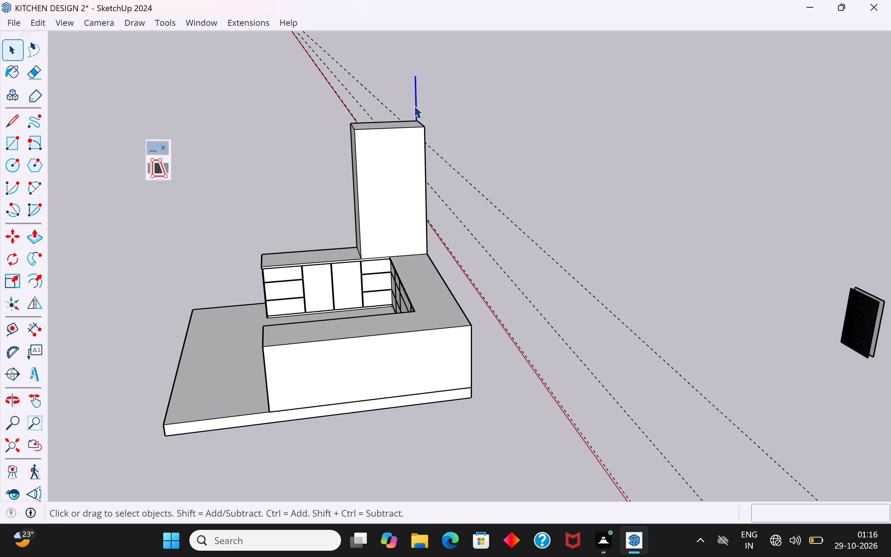
key(Delete)
Draw a two-point arc with about a 9 3/16" bulge on the tall block's wide kitchen-facing side, from its bottom front corner to mid-face.
middle_drag(417, 151, 424, 136)
scroll(393, 136, up, 2)
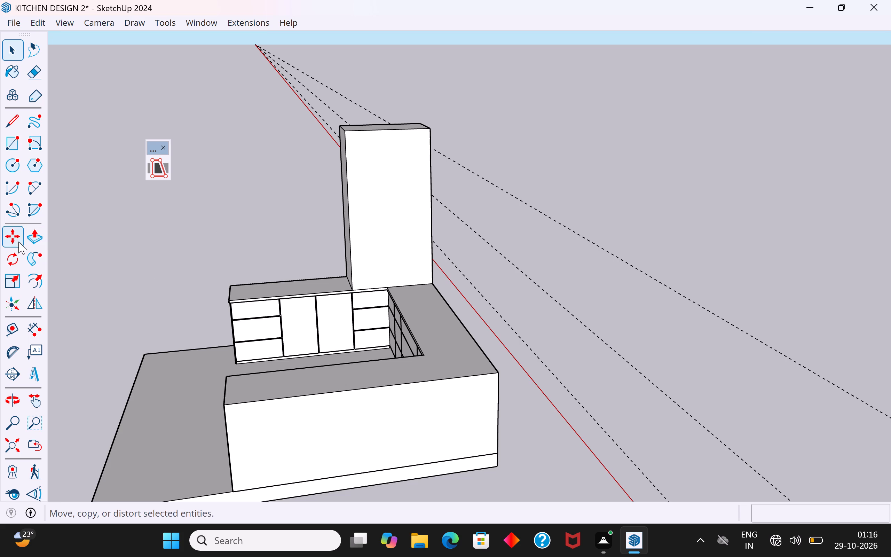
click(34, 189)
scroll(348, 293, up, 4)
click(354, 293)
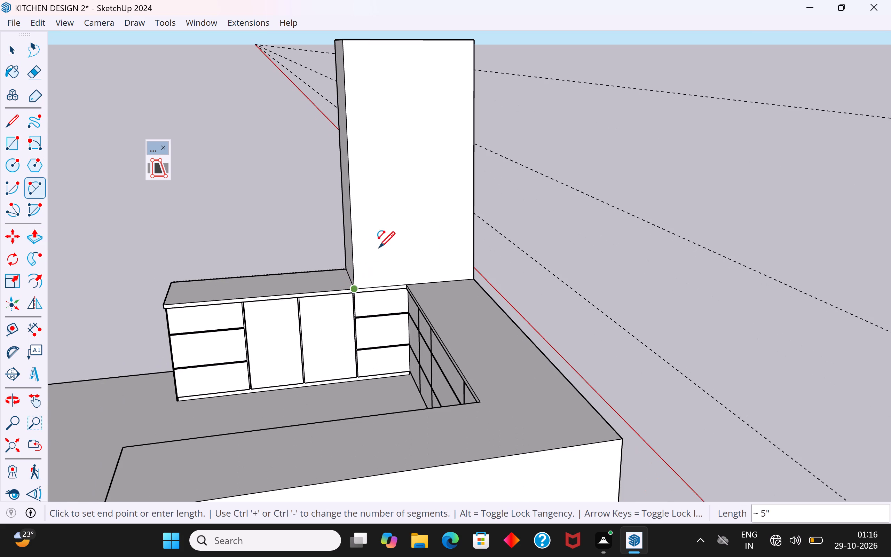
middle_drag(444, 242, 515, 301)
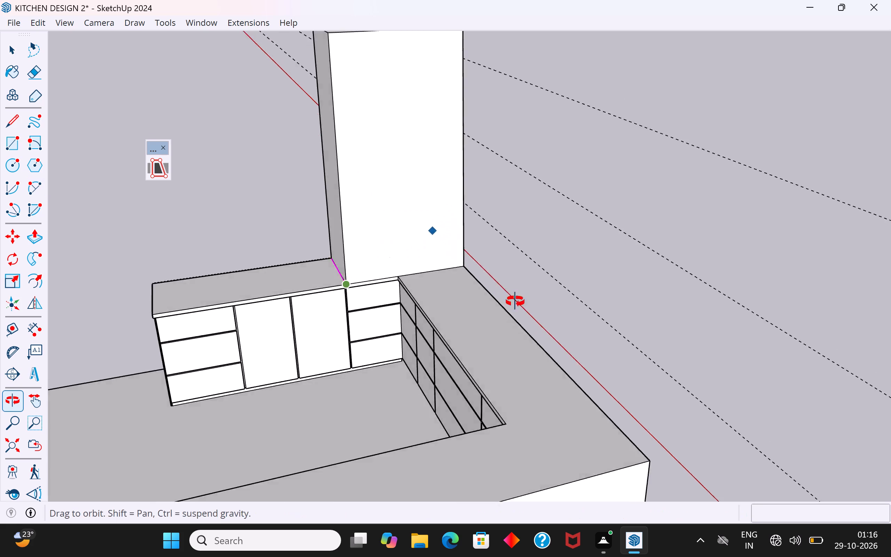
middle_drag(515, 301, 583, 304)
click(378, 169)
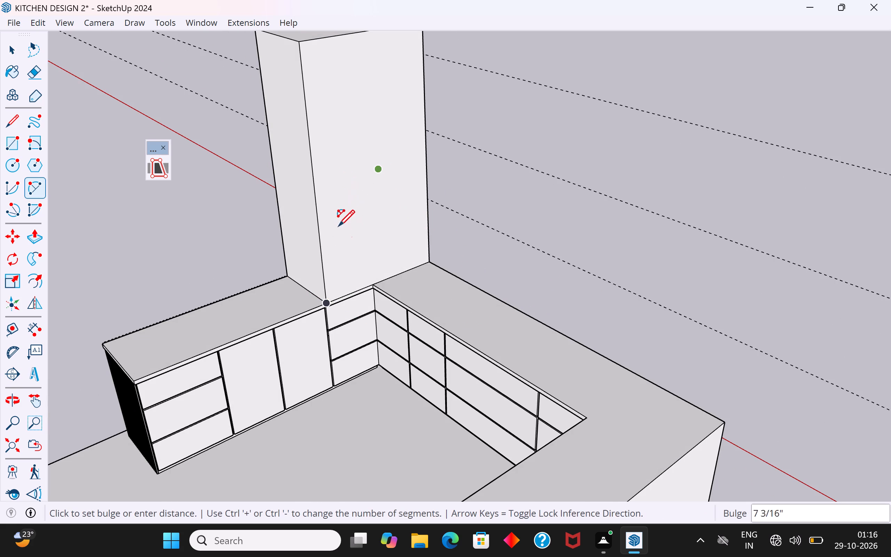
middle_drag(341, 222, 186, 191)
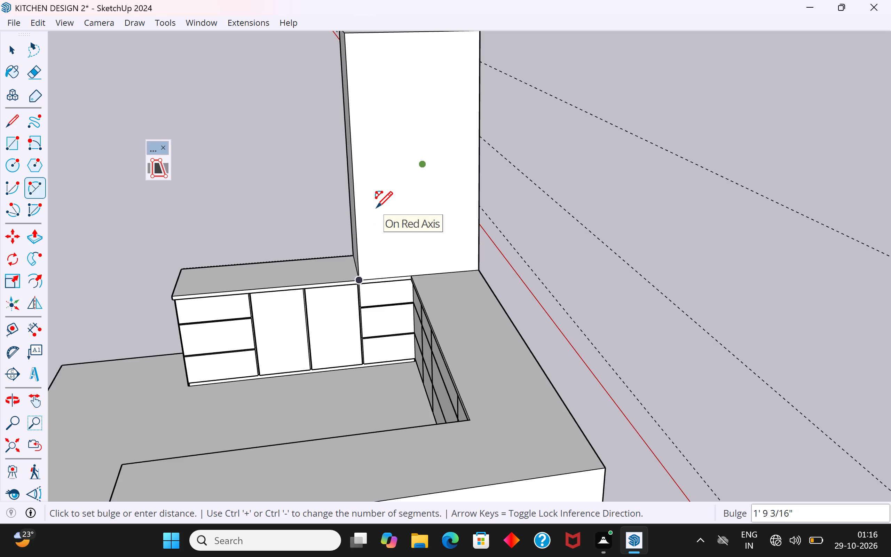
middle_drag(426, 218, 313, 286)
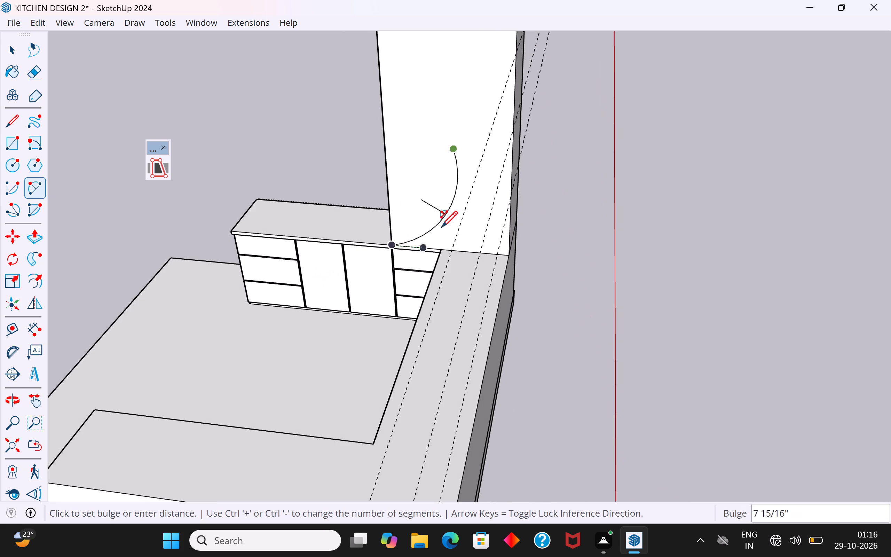
click(451, 209)
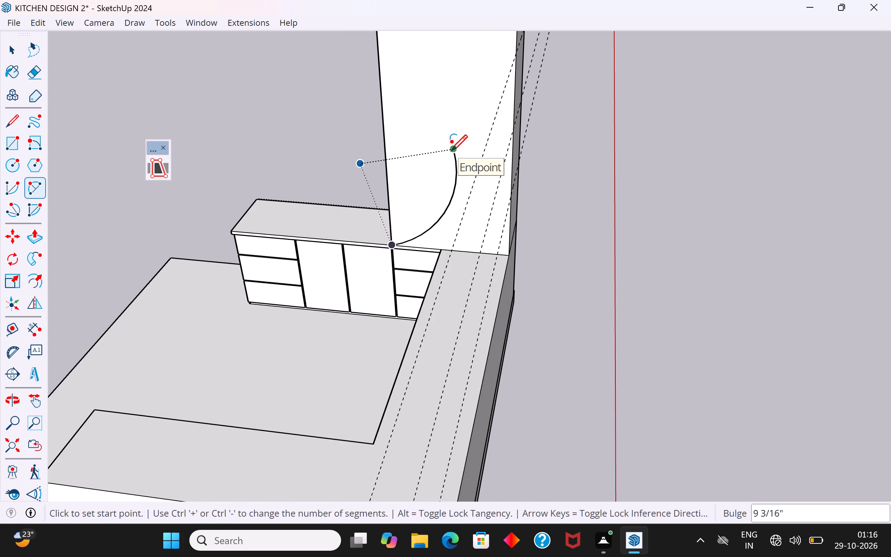
Draw a second, oppositely bulging arc of about 9 7/8" from the first arc's upper end to the face's opposite top corner.
scroll(415, 226, down, 1)
middle_drag(432, 235, 444, 238)
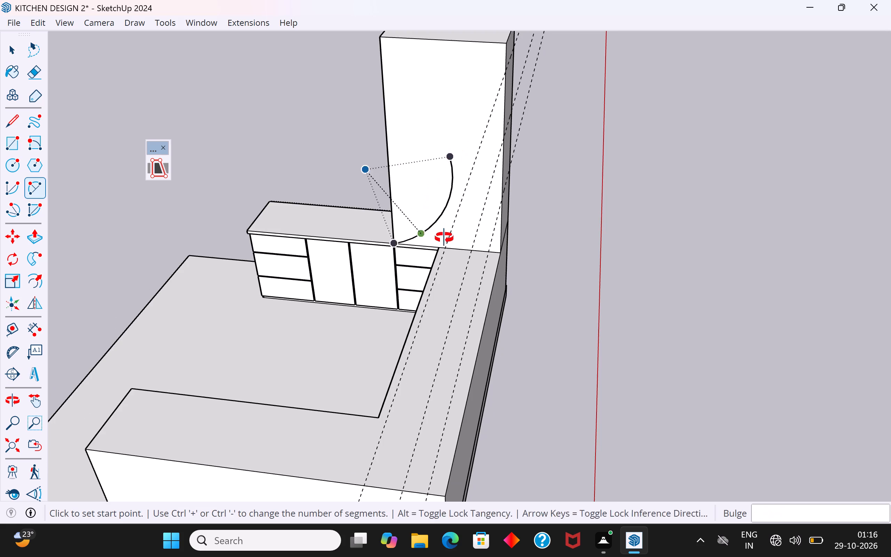
middle_drag(444, 238, 648, 238)
scroll(417, 160, up, 2)
click(417, 167)
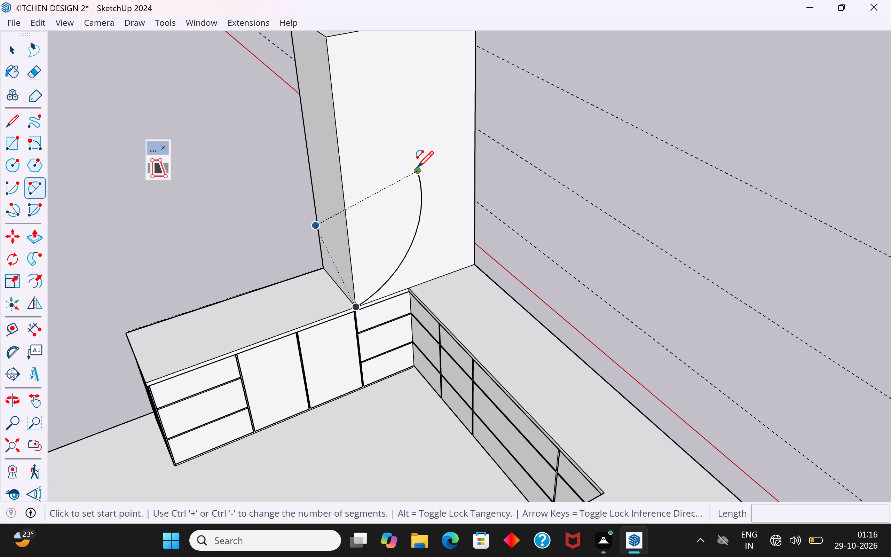
scroll(417, 169, down, 5)
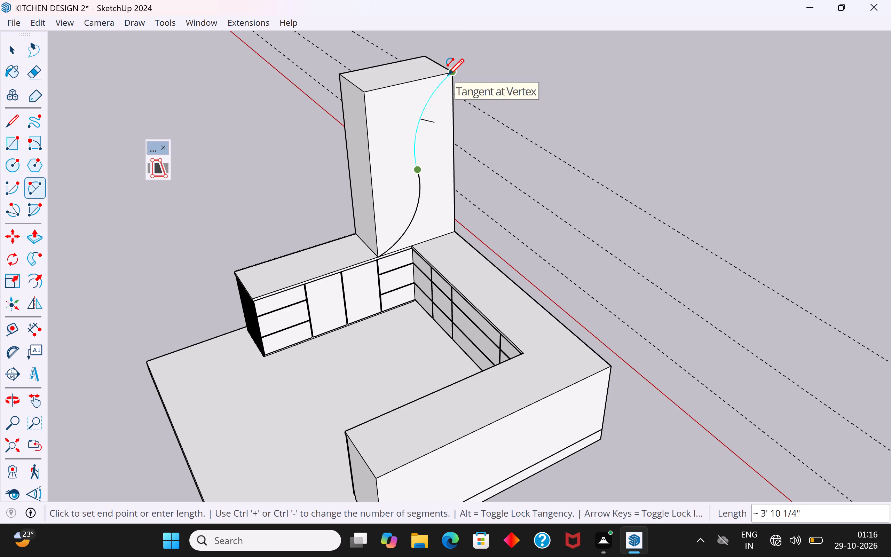
click(448, 75)
click(409, 138)
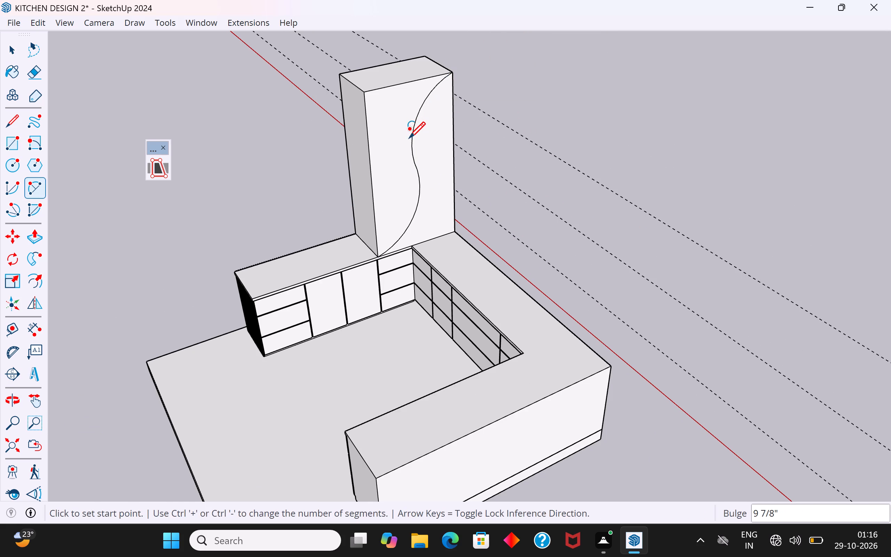
click(14, 55)
click(268, 201)
Push the part of the face between the S-curve and the counter-side edge 1 7/8" into the tall block.
scroll(377, 196, up, 2)
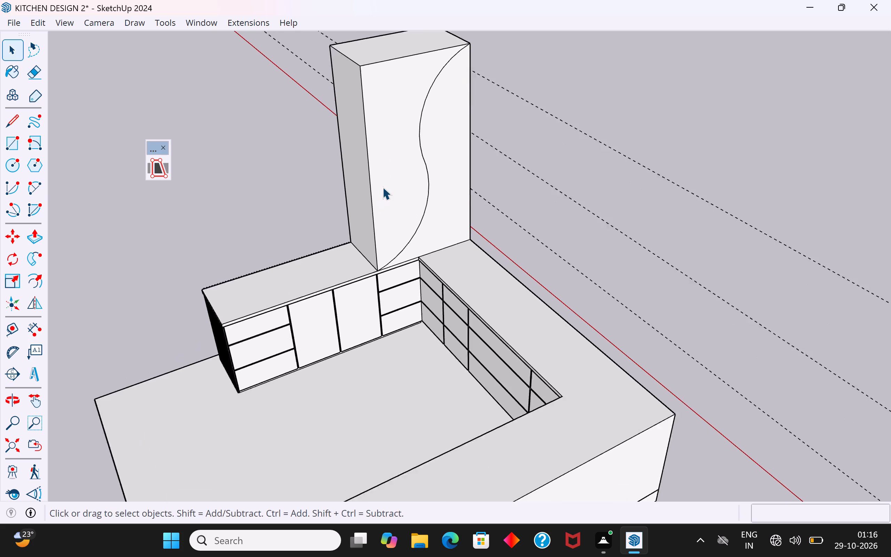
scroll(383, 187, up, 1)
middle_drag(403, 201, 412, 206)
click(400, 196)
middle_drag(392, 226, 445, 193)
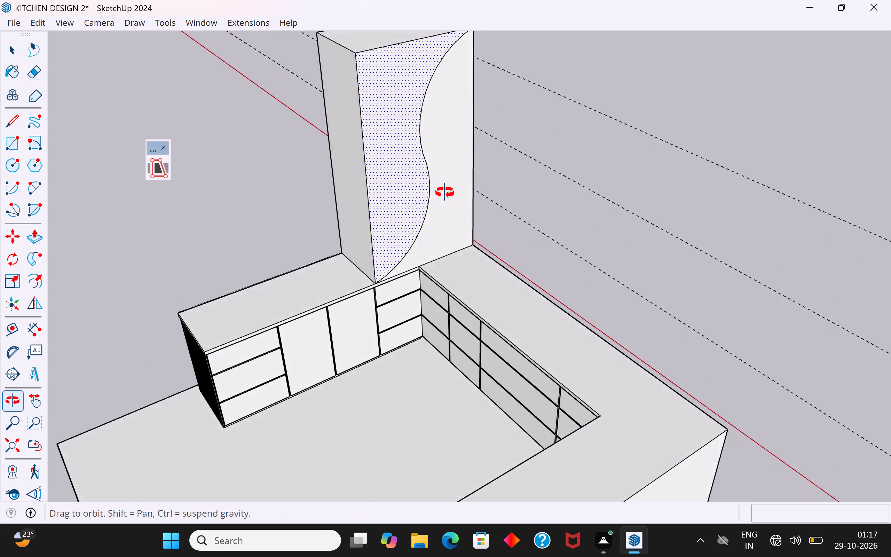
middle_drag(445, 193, 386, 174)
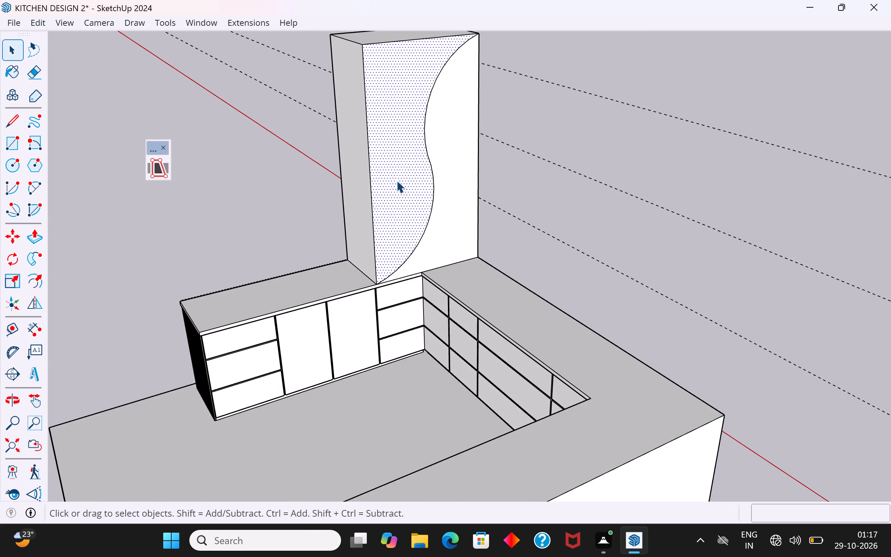
scroll(396, 180, up, 1)
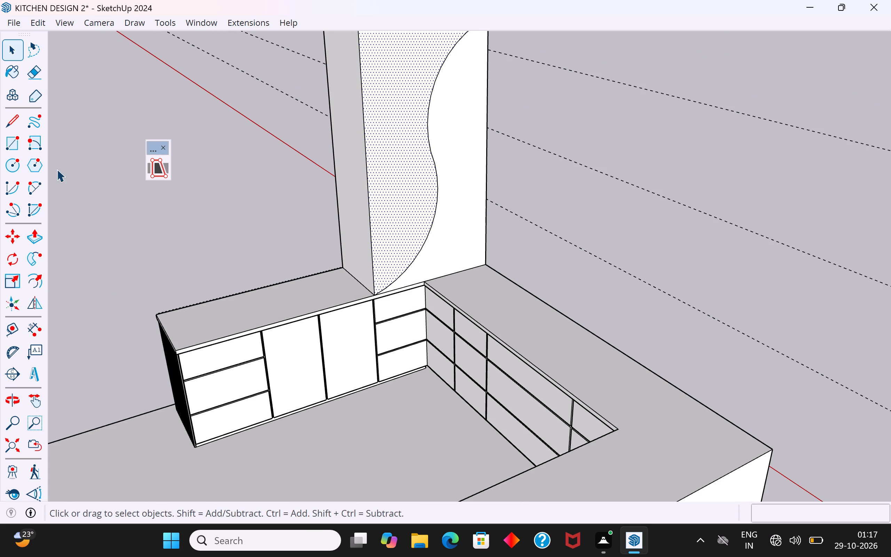
click(37, 233)
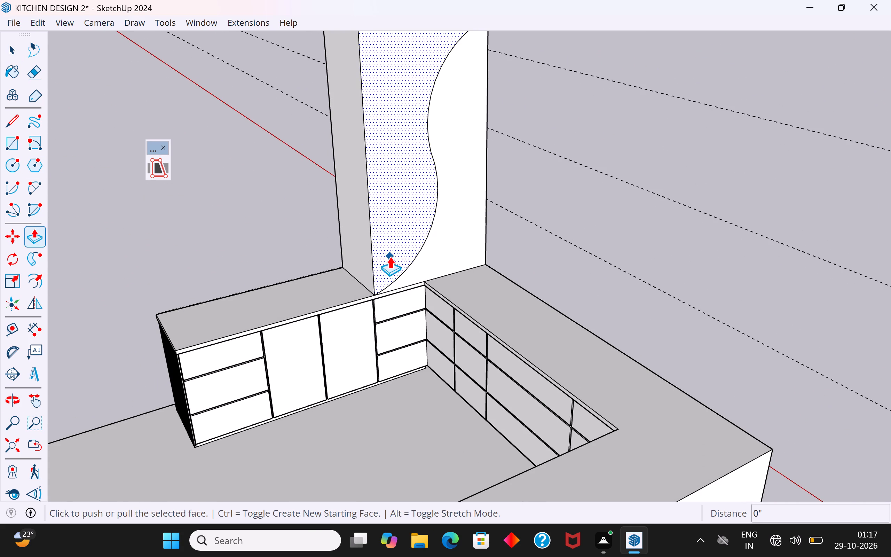
click(390, 256)
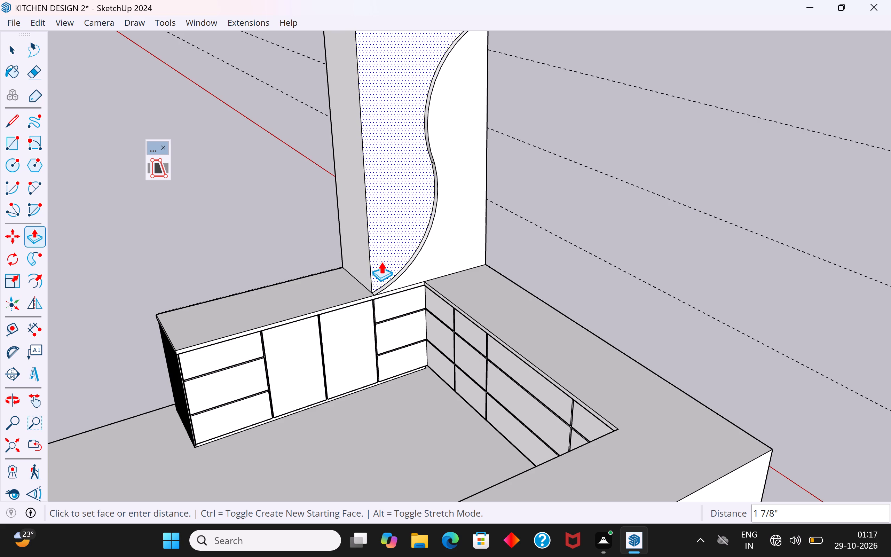
click(381, 261)
Examine the tall block's S-curved recess from several angles around the kitchen.
middle_drag(407, 293, 673, 240)
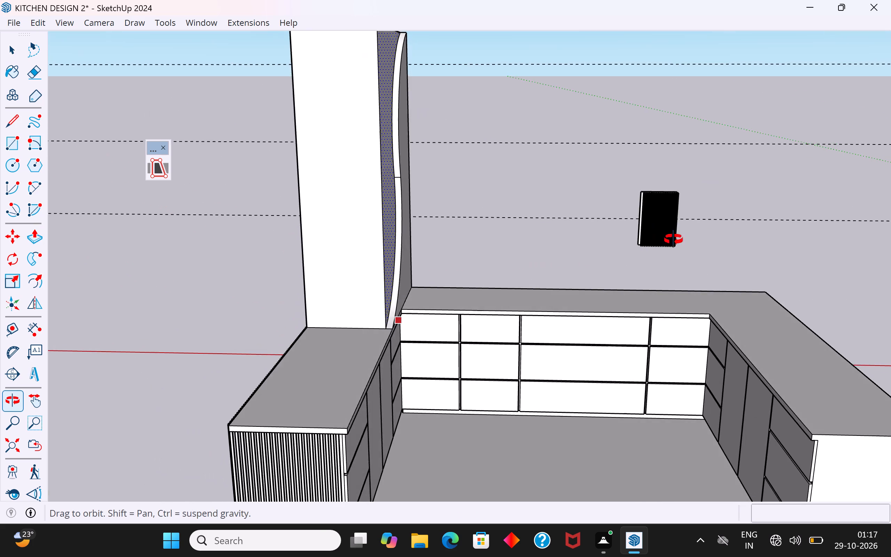
middle_drag(673, 240, 547, 215)
scroll(365, 271, up, 1)
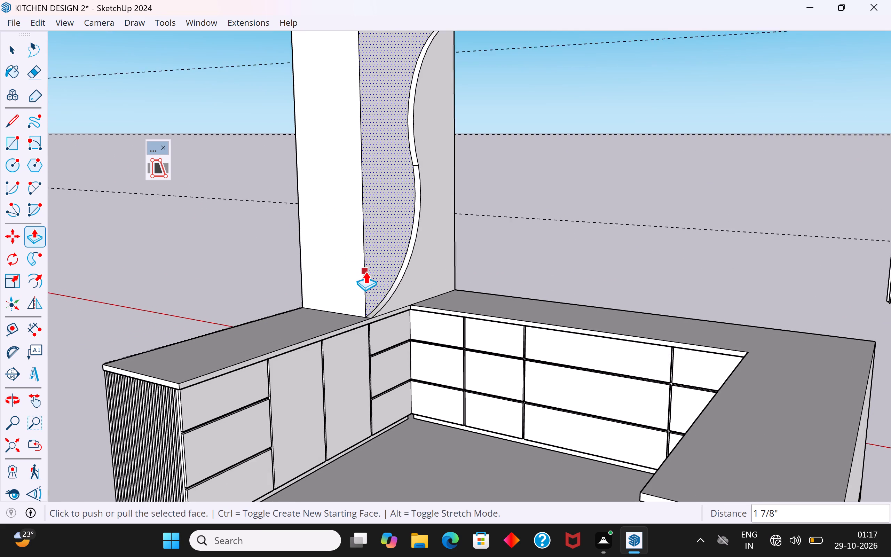
scroll(365, 271, up, 1)
scroll(365, 271, down, 3)
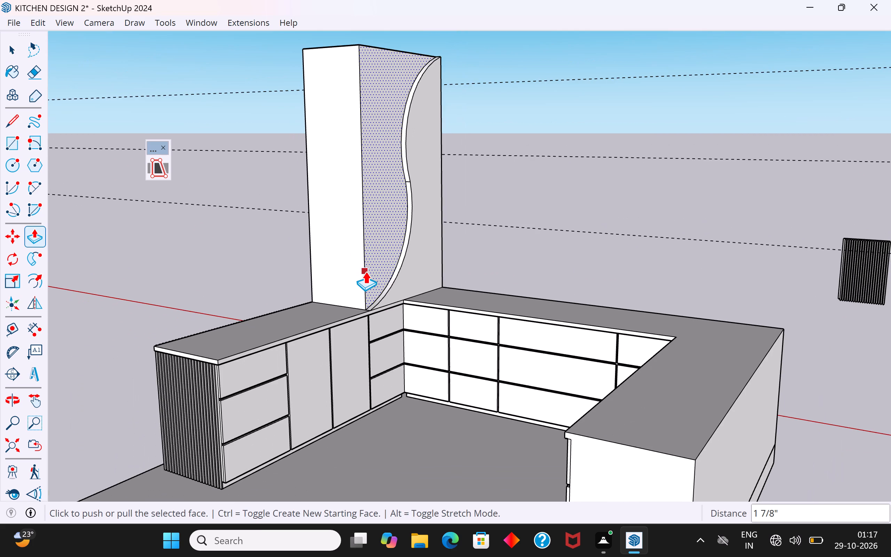
middle_drag(334, 277, 492, 238)
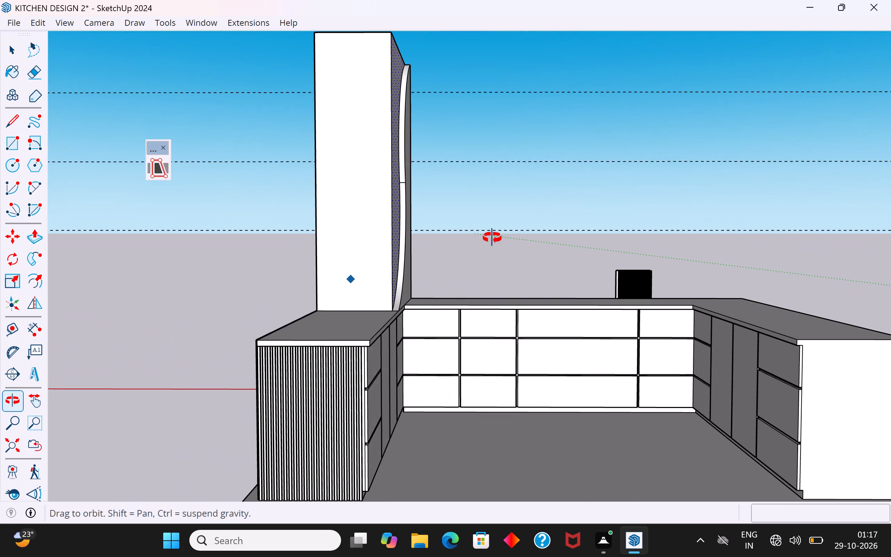
middle_drag(492, 238, 425, 203)
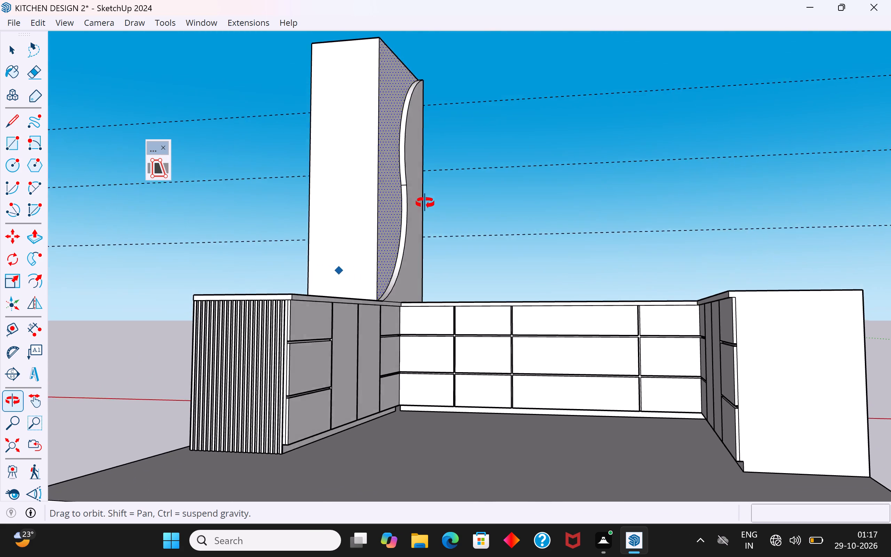
middle_drag(425, 203, 361, 228)
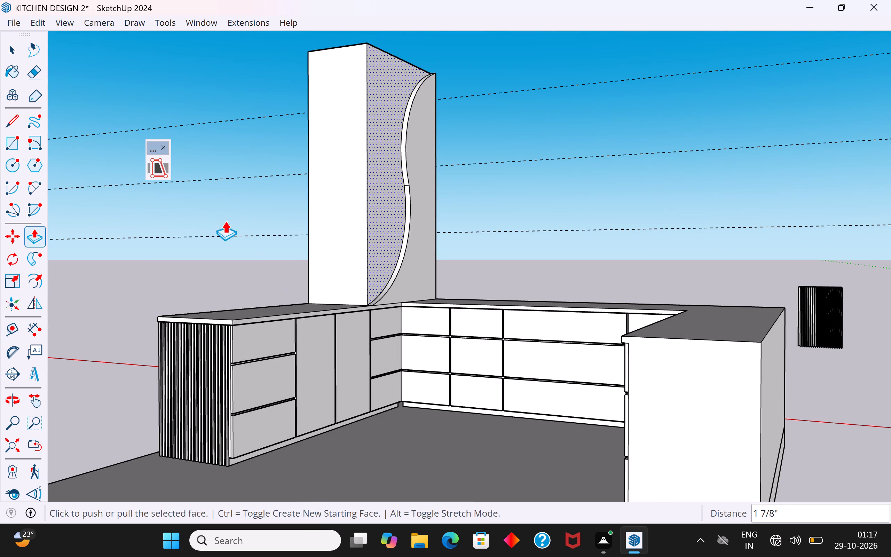
click(14, 54)
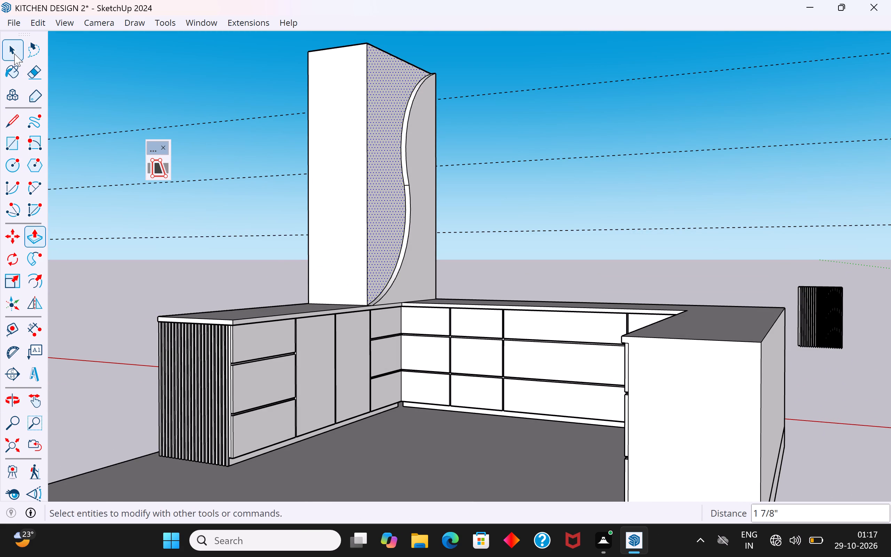
scroll(260, 250, down, 2)
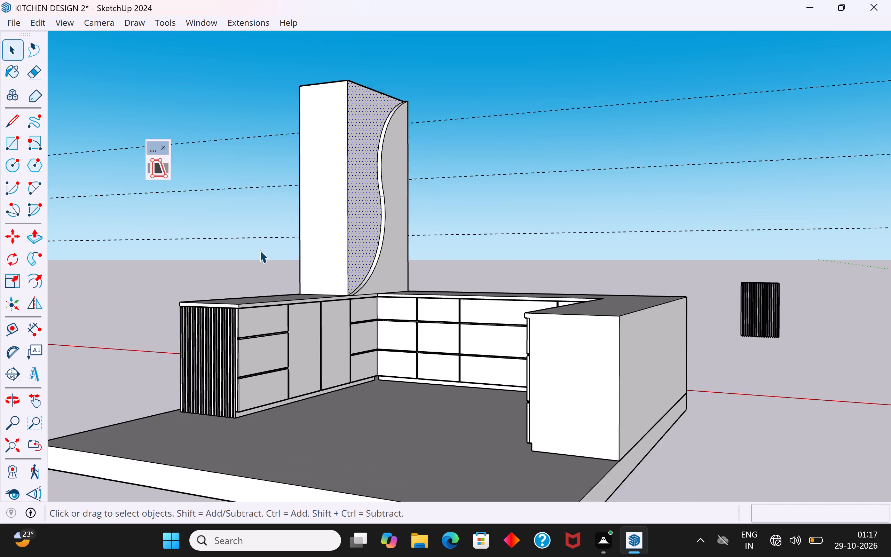
middle_drag(271, 260, 68, 363)
scroll(457, 203, up, 2)
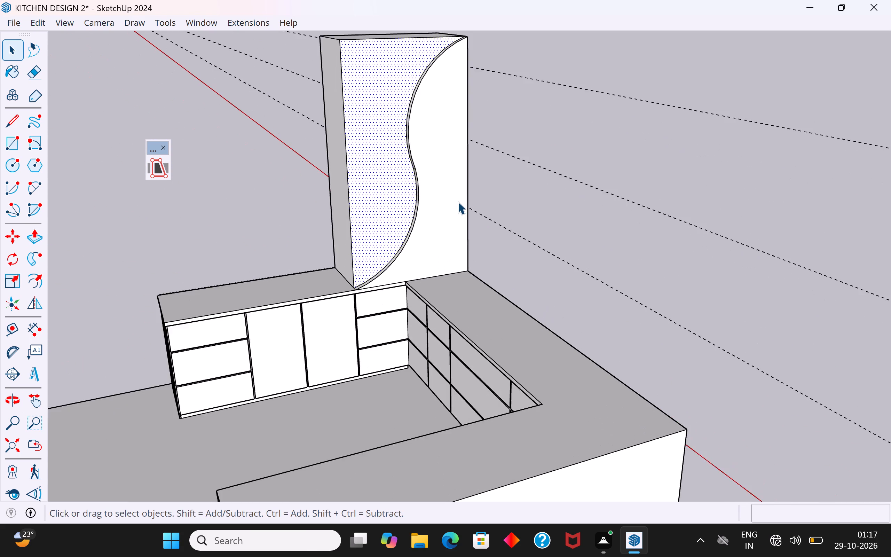
scroll(458, 202, up, 1)
middle_drag(342, 293, 417, 300)
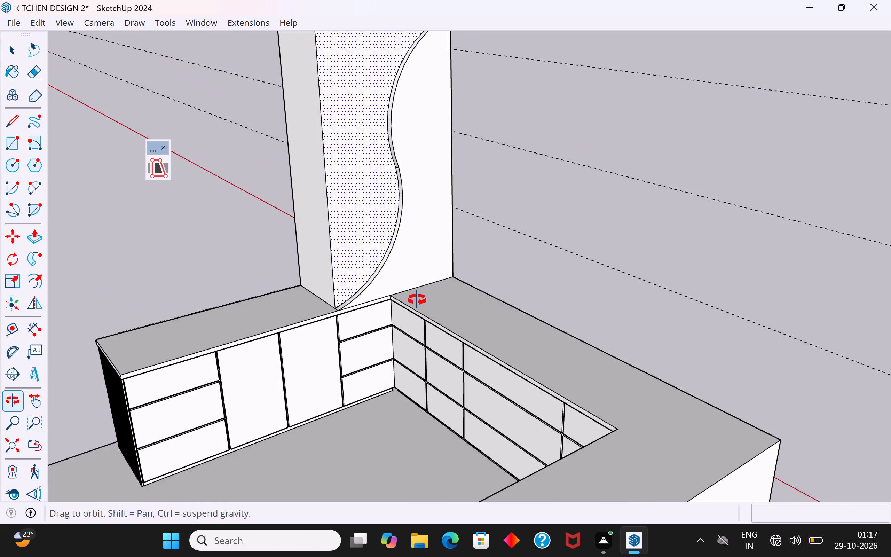
middle_drag(417, 300, 424, 300)
Move the three horizontal guides 3' 6 5/16" along the green axis, onto the tall block's narrow face above the fluted counter.
middle_drag(309, 264, 607, 259)
scroll(617, 259, up, 1)
scroll(686, 273, down, 6)
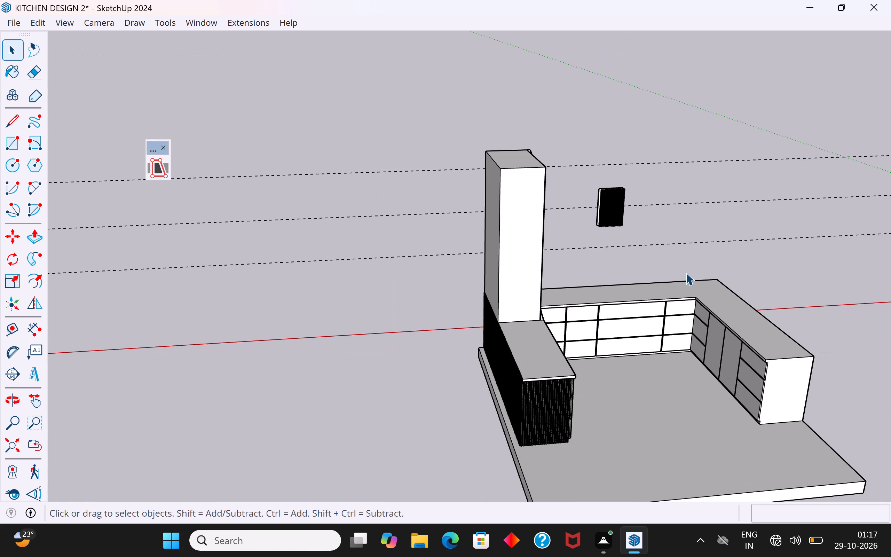
drag(464, 147, 424, 283)
middle_drag(633, 230, 515, 245)
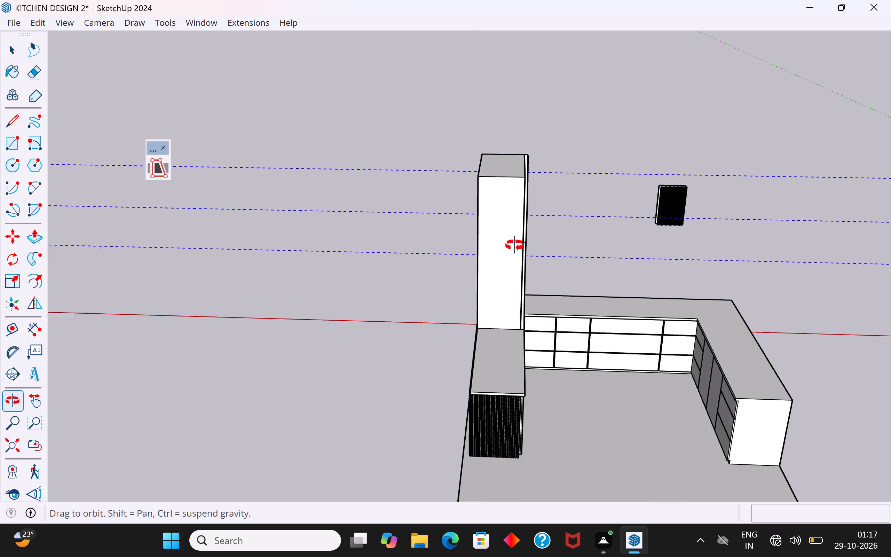
middle_drag(515, 245, 294, 238)
middle_drag(482, 249, 366, 248)
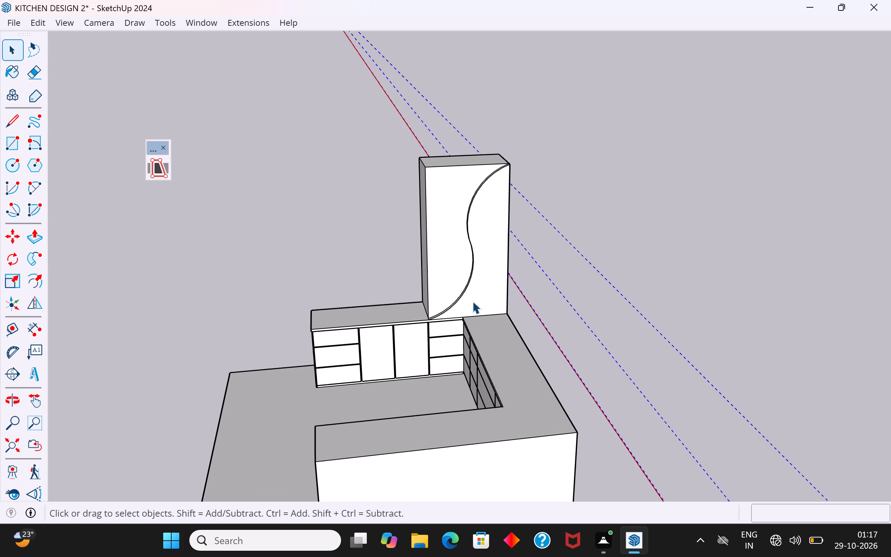
key(m)
scroll(505, 298, up, 10)
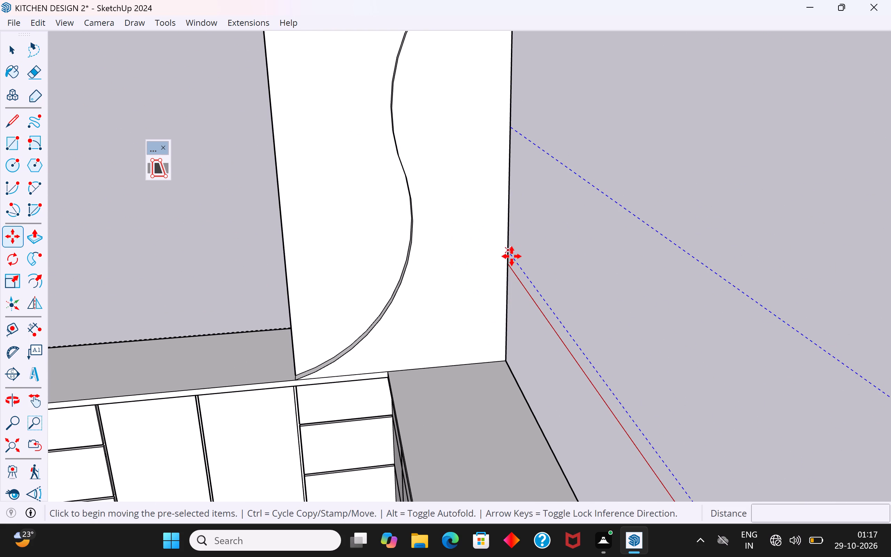
click(512, 256)
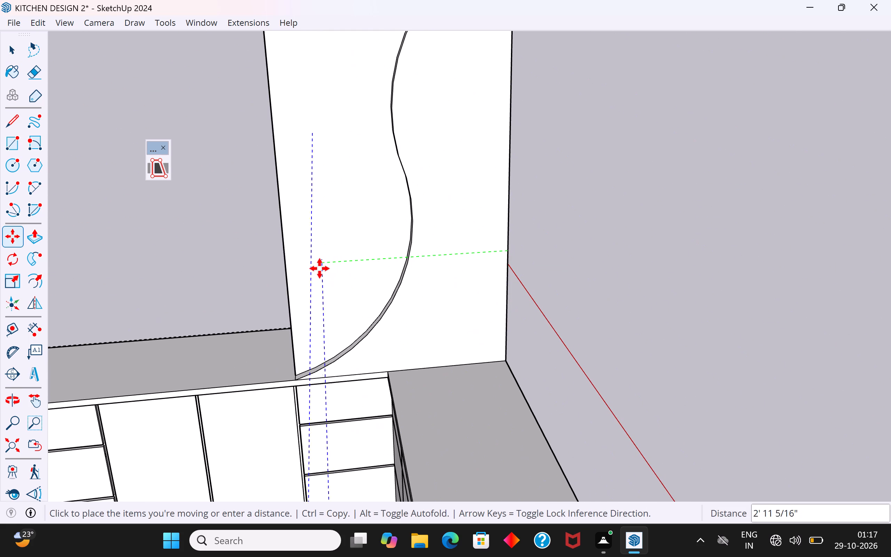
click(281, 267)
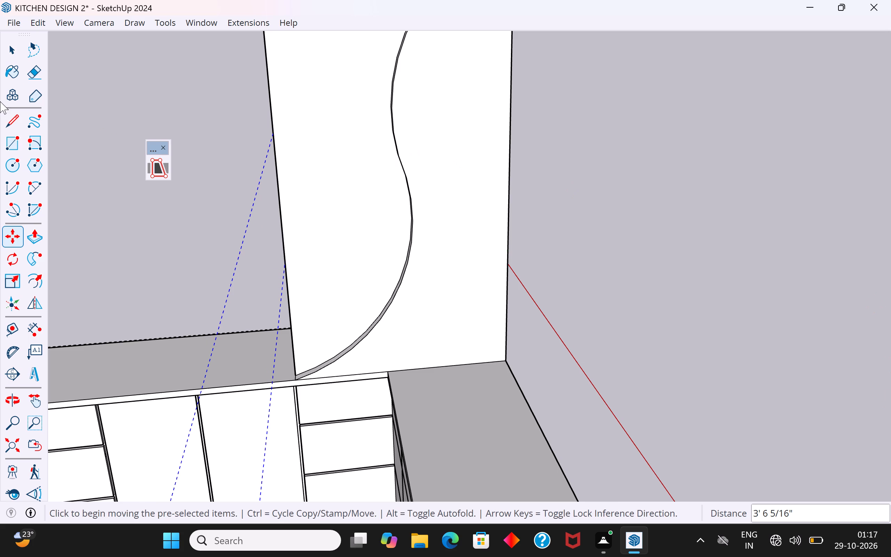
click(11, 51)
click(132, 268)
middle_drag(175, 284, 443, 240)
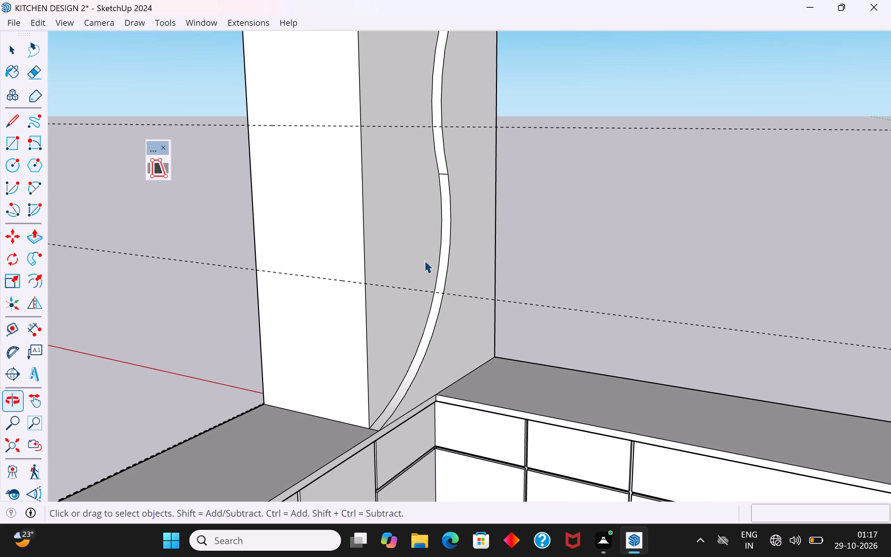
Draw a 1' 10 3/8" line across the tall block's narrow counter-side face, edge to edge along the uppermost guide.
middle_drag(410, 269, 404, 294)
scroll(388, 328, up, 1)
scroll(373, 355, down, 11)
middle_drag(392, 348, 529, 362)
click(514, 261)
middle_drag(513, 270, 514, 277)
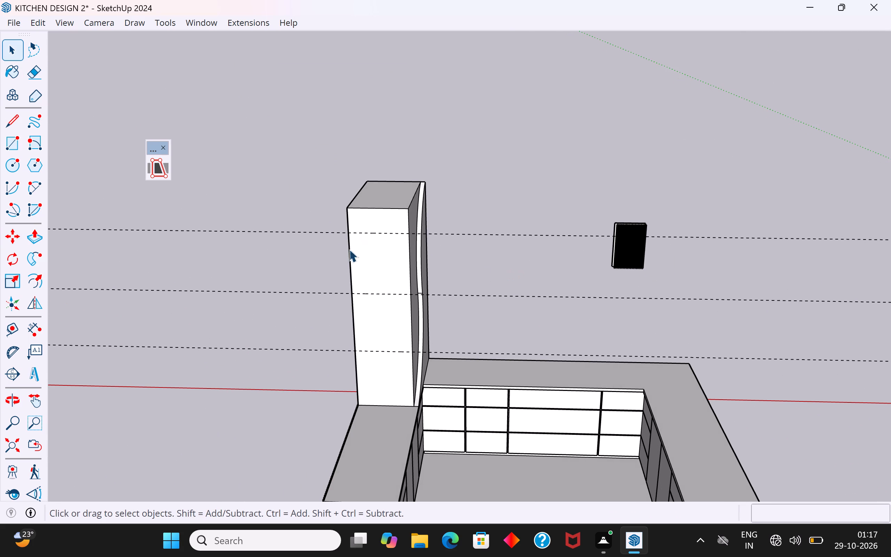
click(11, 122)
scroll(403, 229, up, 4)
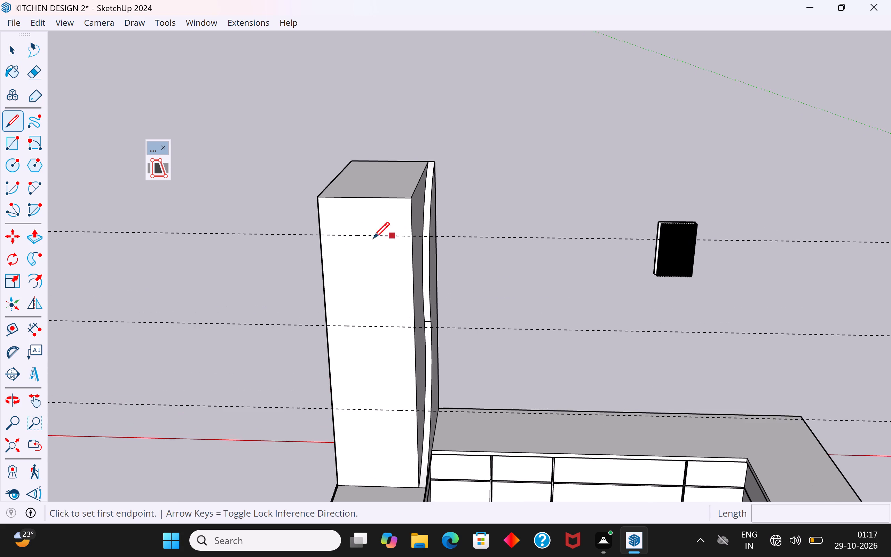
scroll(347, 241, up, 7)
click(289, 228)
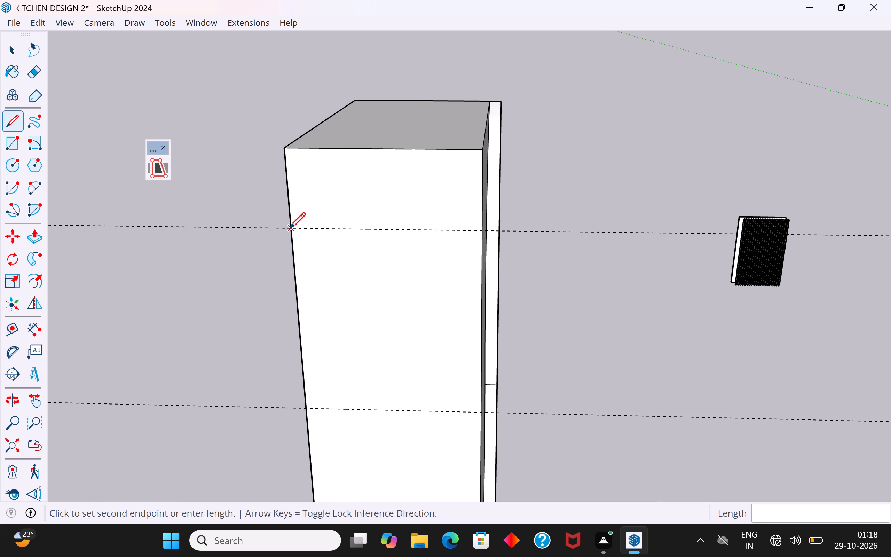
click(481, 229)
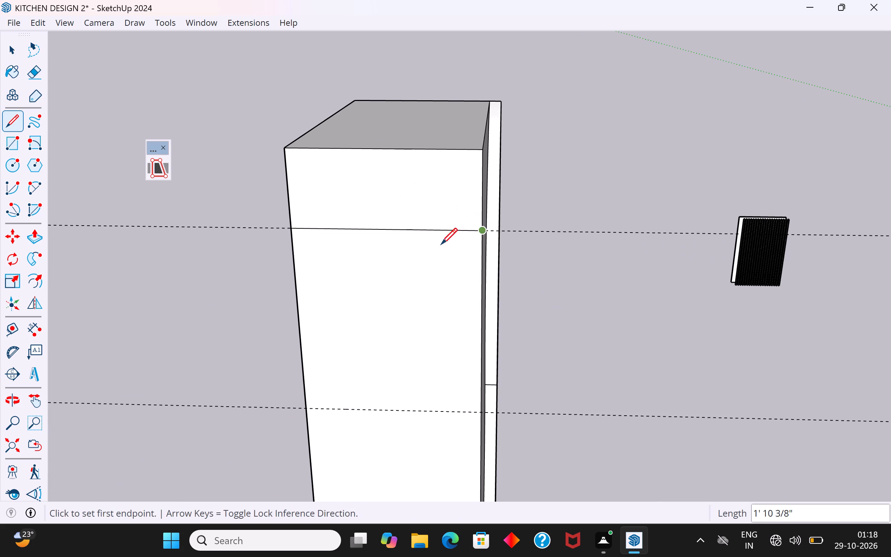
Draw two more edge-to-edge lines across the narrow face, along the middle guide and the lowest guide.
click(5, 123)
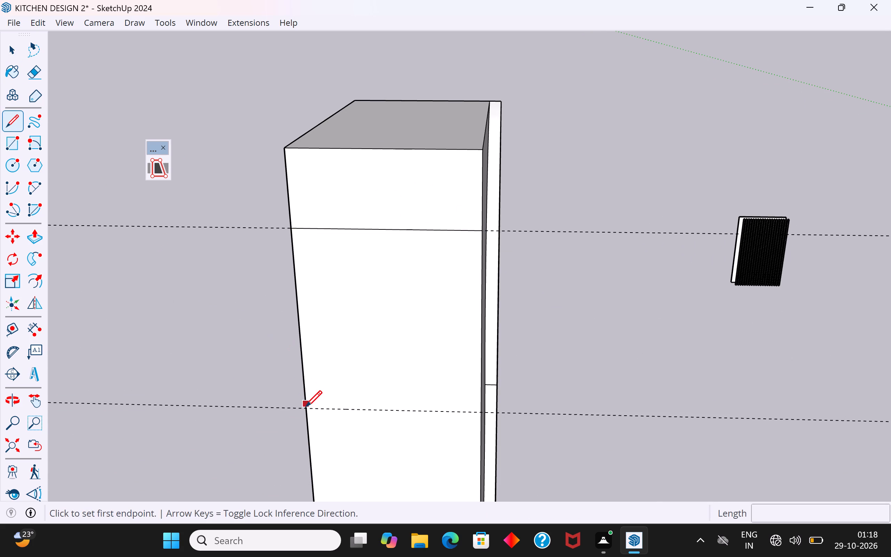
scroll(306, 423, up, 7)
scroll(318, 382, down, 2)
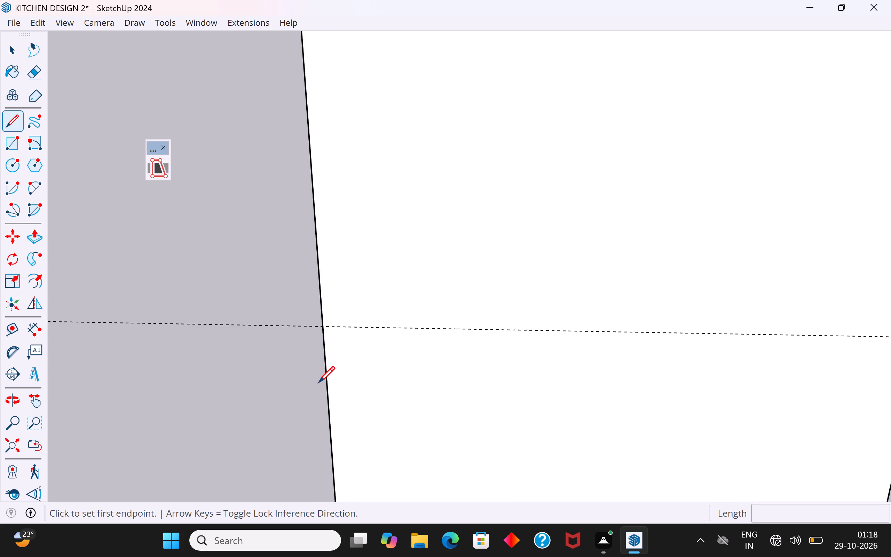
click(330, 325)
scroll(330, 325, down, 10)
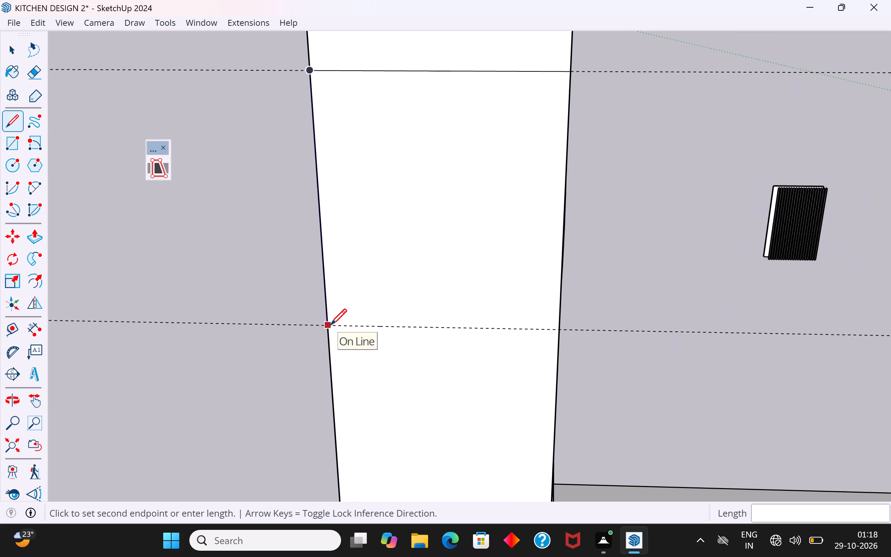
click(558, 324)
scroll(418, 215, down, 6)
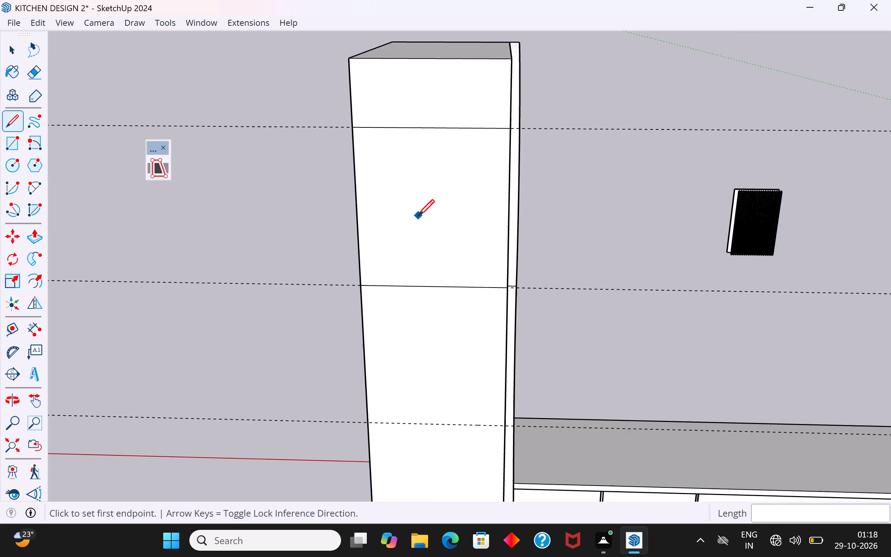
scroll(418, 215, down, 4)
scroll(411, 397, up, 6)
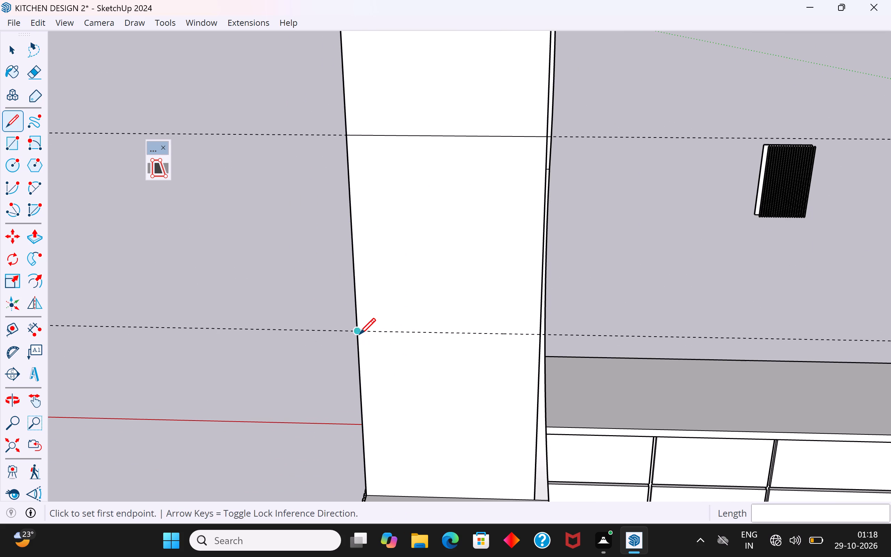
click(359, 334)
click(541, 336)
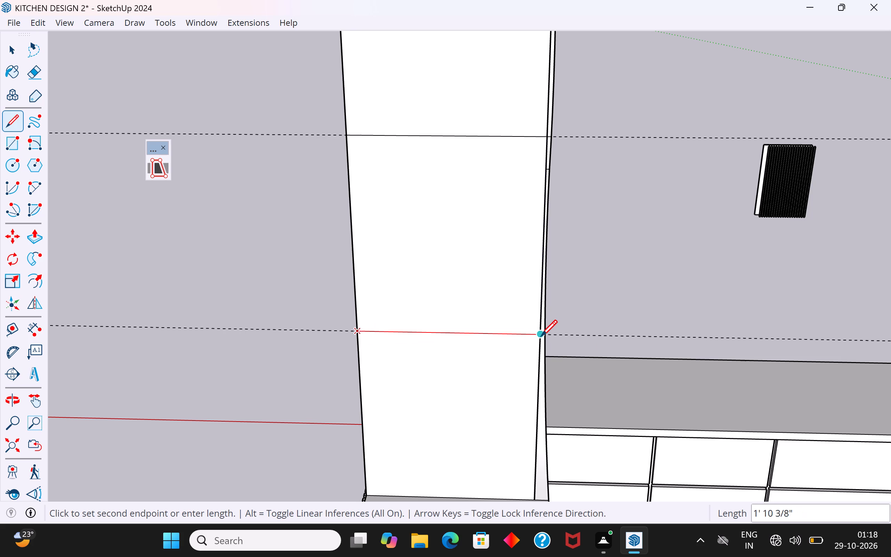
click(21, 47)
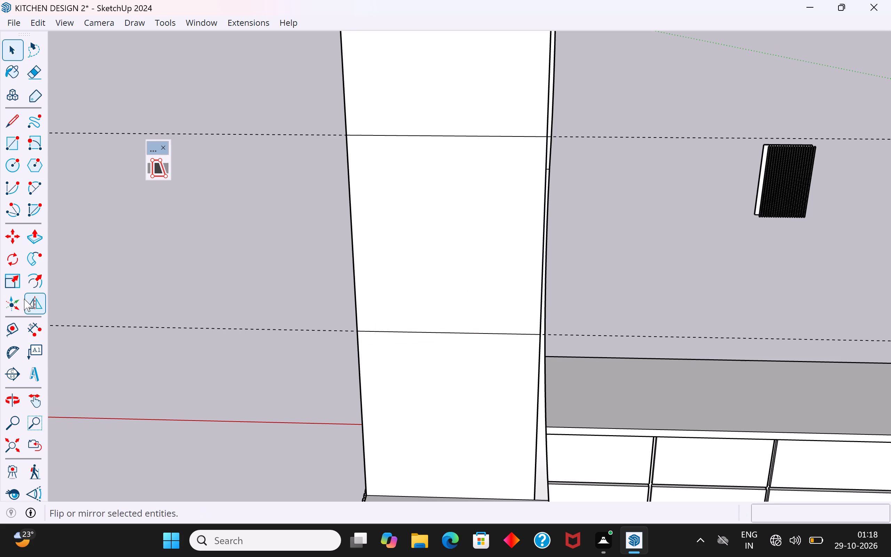
Place a parallel guide 0.2" above the lowest line on the narrow face.
click(19, 323)
scroll(434, 356, up, 2)
click(448, 329)
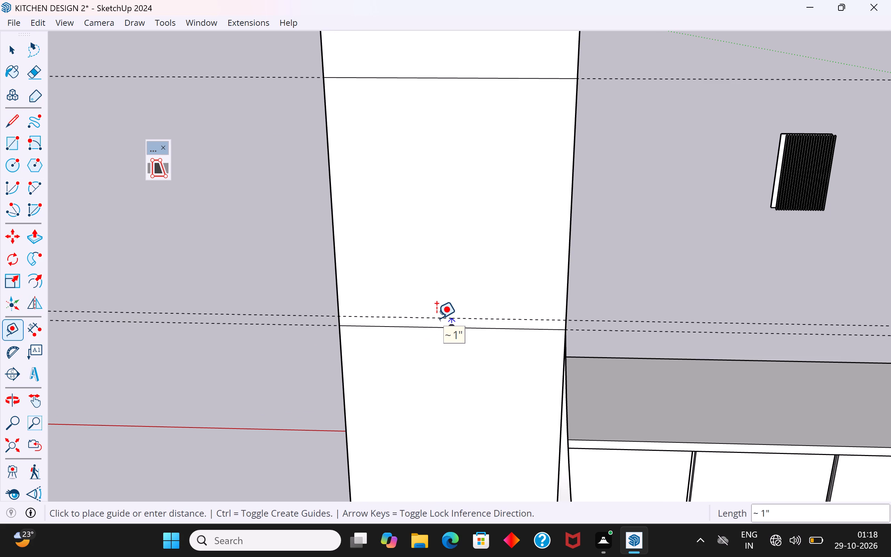
text(0.2)
key(shift+quotedbl)
key(Return)
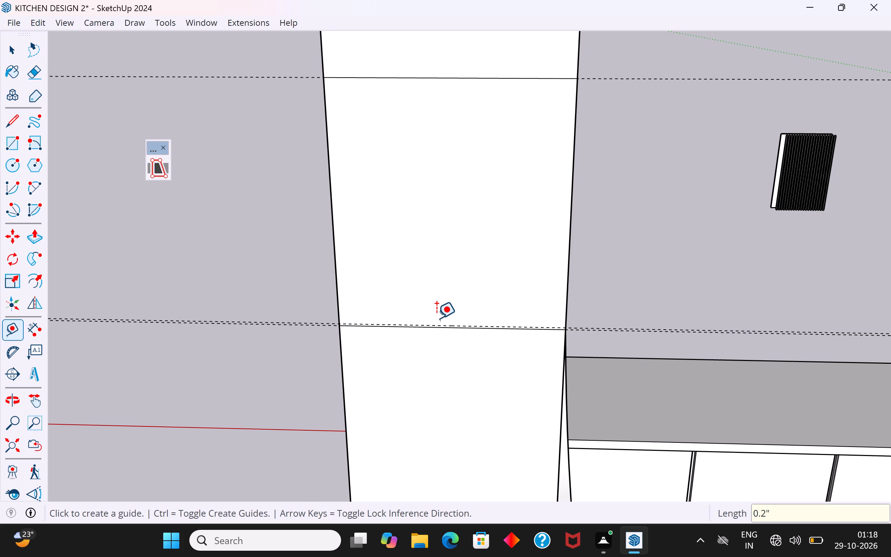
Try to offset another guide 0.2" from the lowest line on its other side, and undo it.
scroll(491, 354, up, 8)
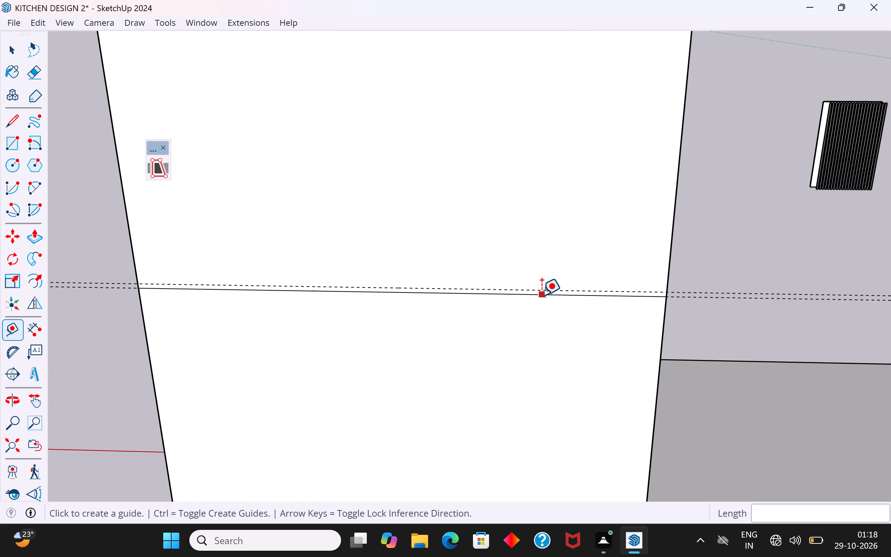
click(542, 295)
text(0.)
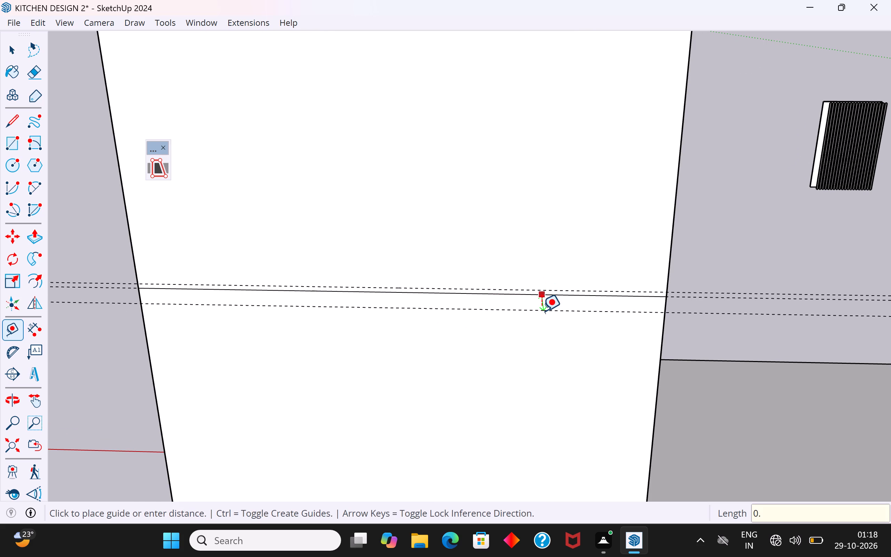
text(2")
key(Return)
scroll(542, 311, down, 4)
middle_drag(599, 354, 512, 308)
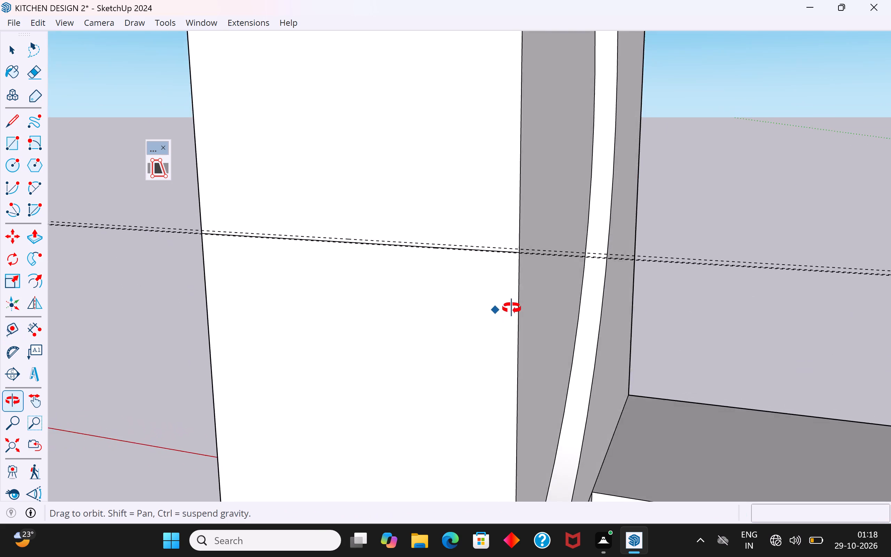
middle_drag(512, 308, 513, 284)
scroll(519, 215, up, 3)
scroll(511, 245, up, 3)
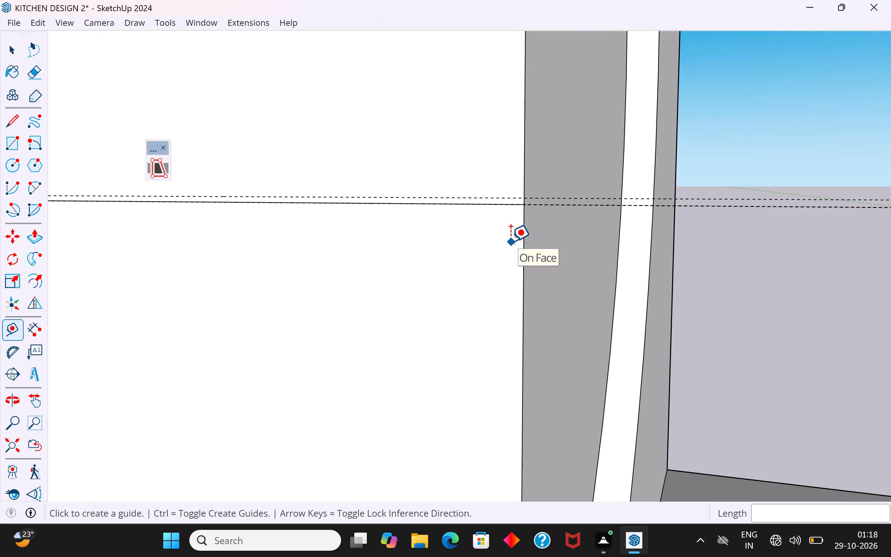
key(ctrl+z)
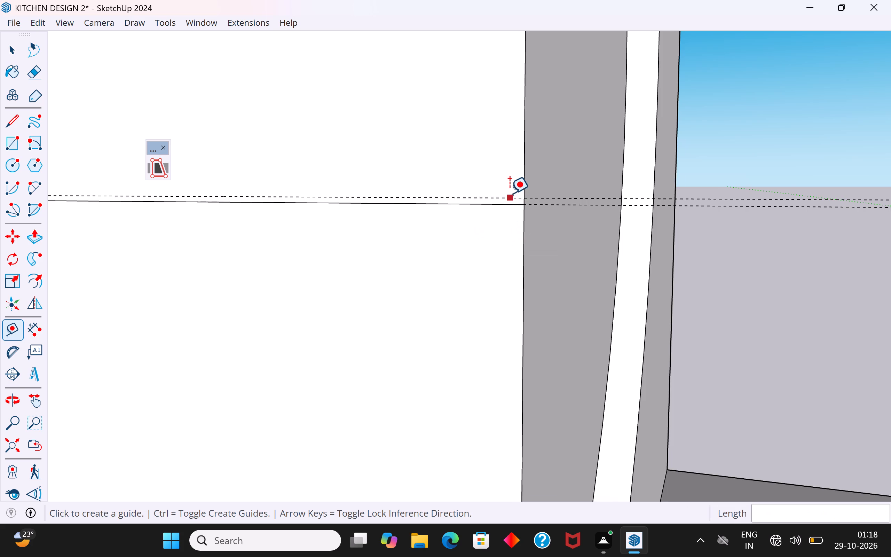
Place a parallel guide 0.2" below the lowest line, on the plane of the narrow face.
scroll(510, 193, up, 2)
click(504, 208)
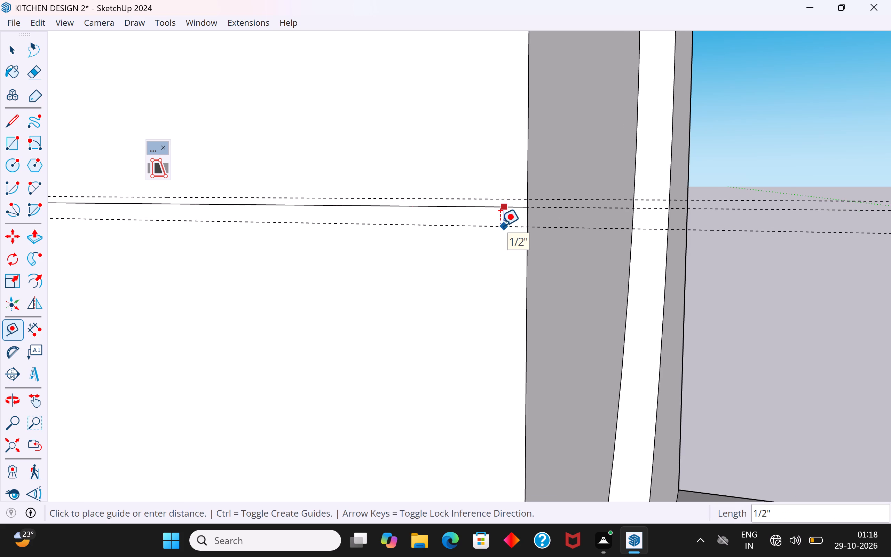
text(0.2)
key(shift+quotedbl)
key(Return)
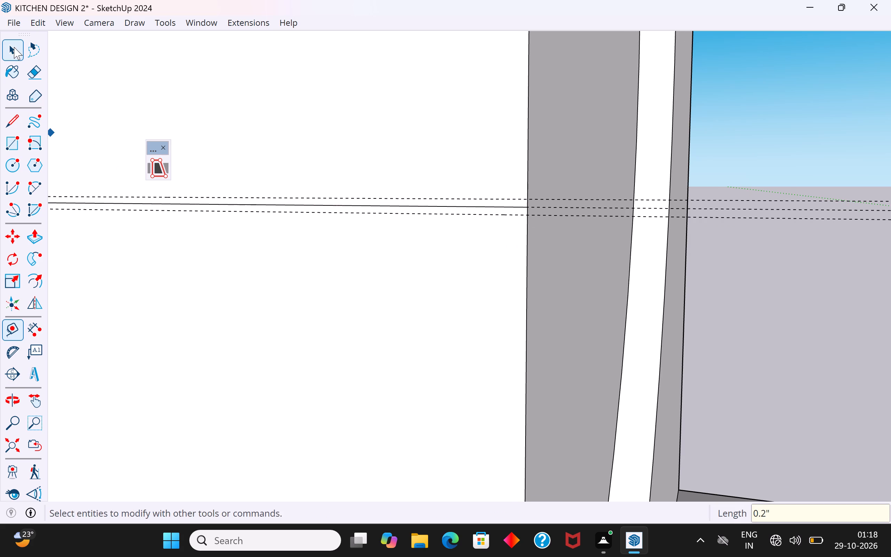
click(14, 47)
Draw a 1' 10 3/8" line across the narrow face along the guide 0.2" below the lowest line.
scroll(454, 378, down, 10)
middle_drag(418, 377, 541, 378)
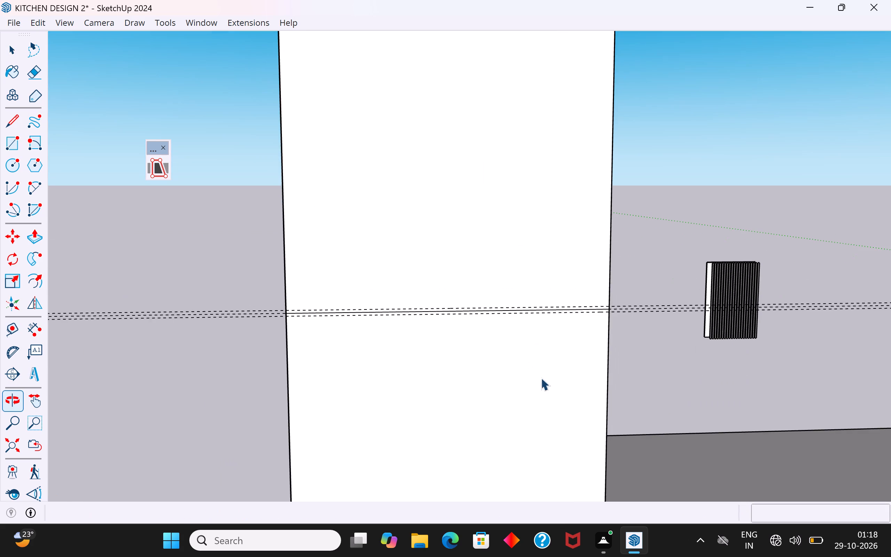
scroll(522, 155, down, 3)
middle_drag(525, 200, 516, 258)
scroll(507, 206, down, 4)
middle_drag(498, 327, 491, 389)
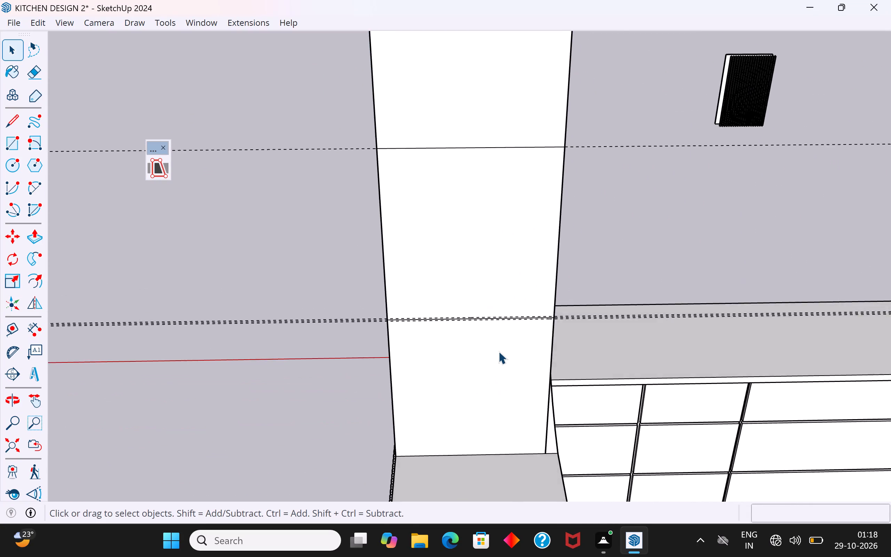
scroll(498, 351, up, 11)
middle_drag(498, 350, 500, 323)
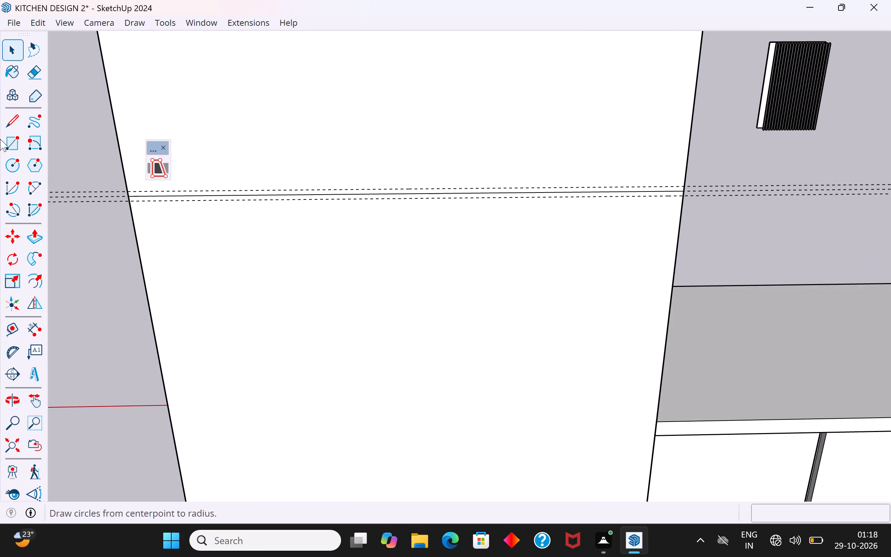
click(20, 115)
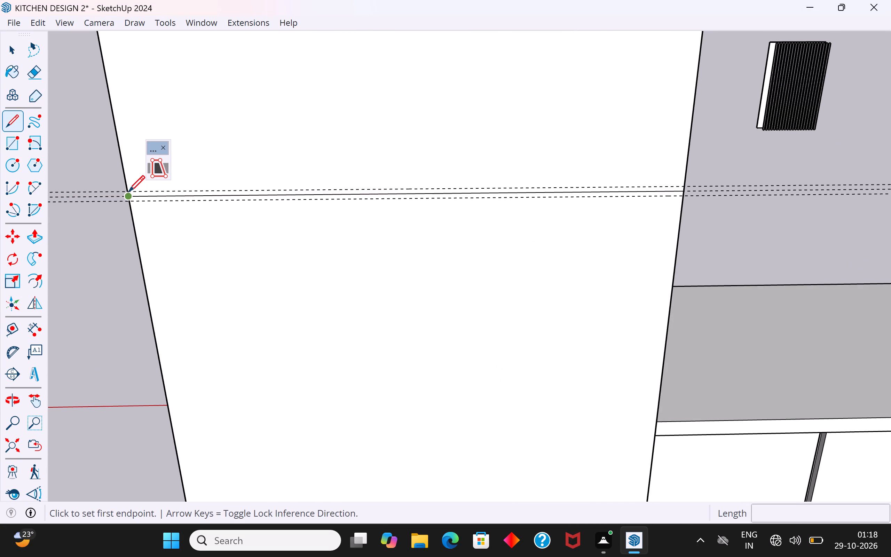
scroll(130, 206, up, 9)
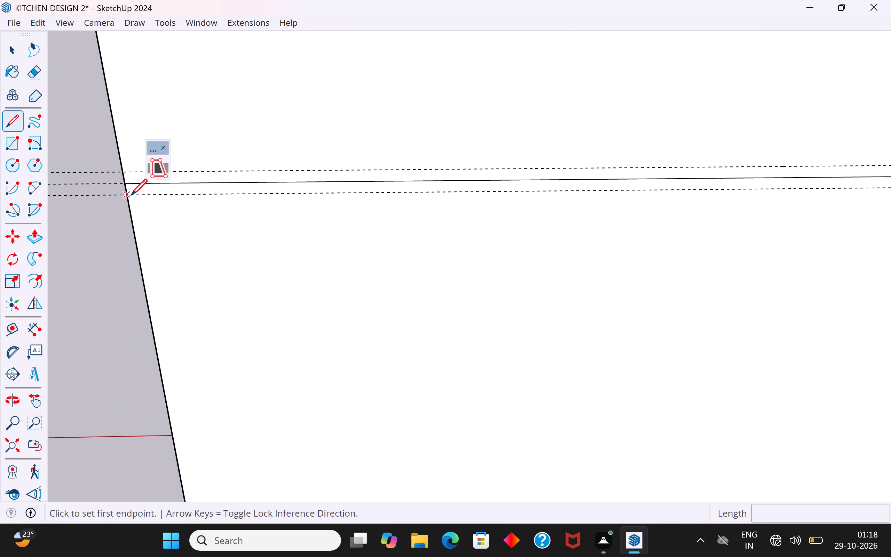
click(131, 195)
scroll(131, 195, down, 13)
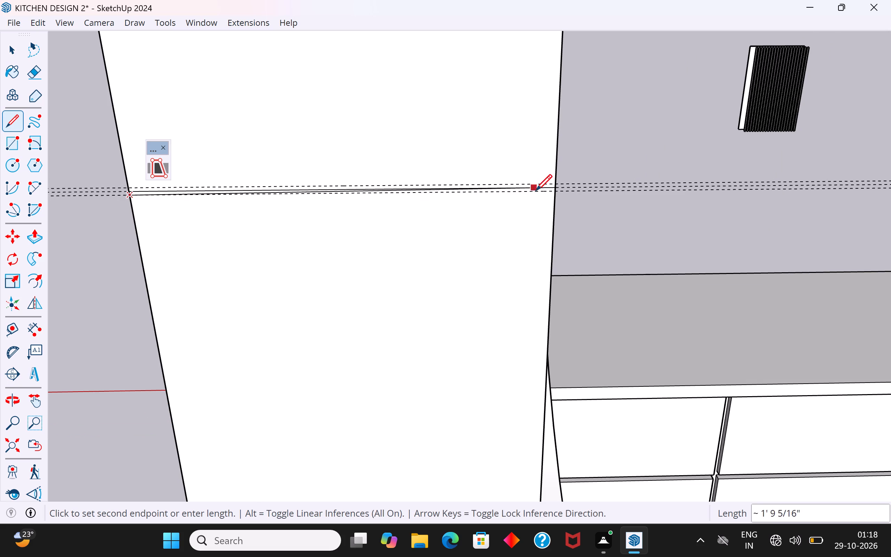
scroll(548, 201, up, 7)
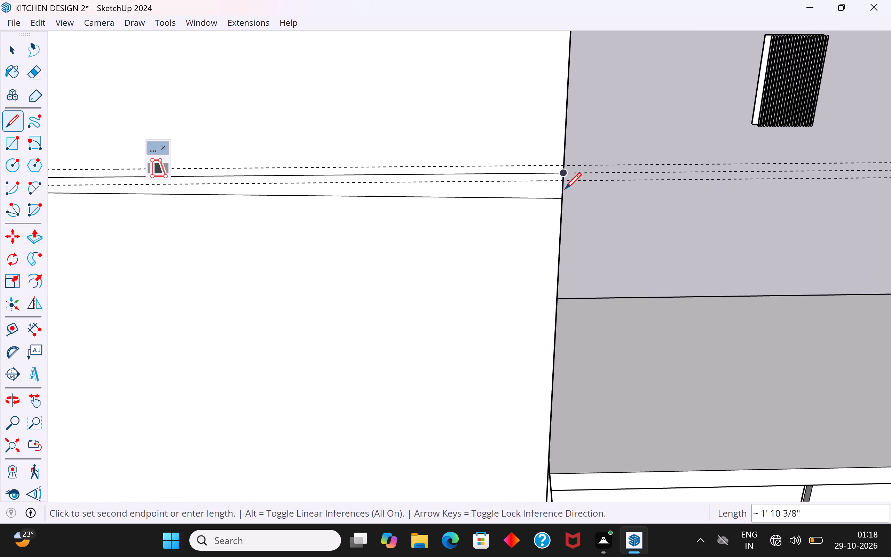
click(567, 182)
click(18, 49)
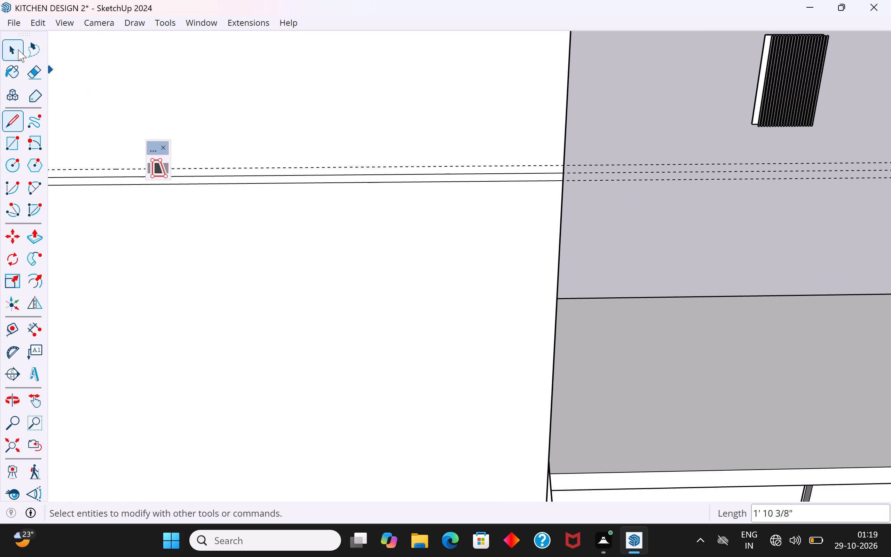
Draw a 1' 10 3/8" line across the narrow face along the guide 0.2" above the lowest line.
click(18, 119)
scroll(614, 265, down, 7)
scroll(576, 265, up, 4)
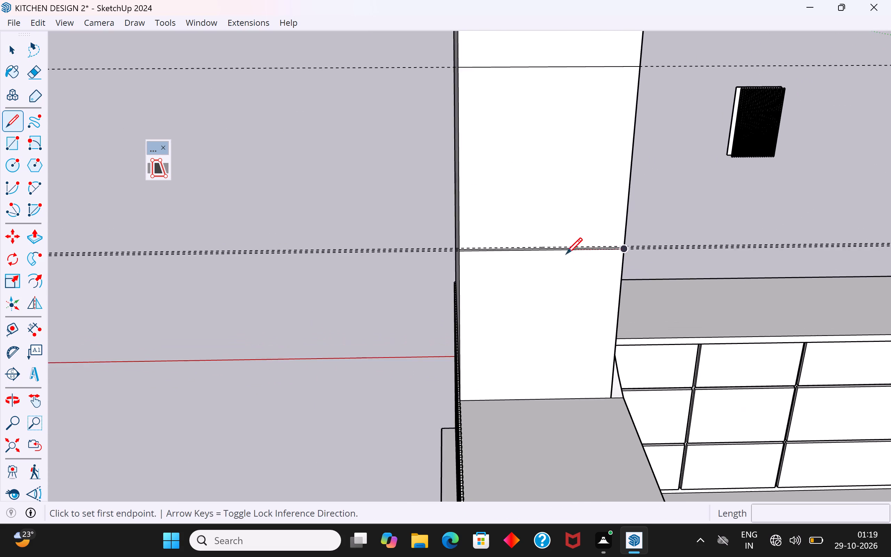
scroll(566, 254, up, 11)
scroll(297, 249, up, 4)
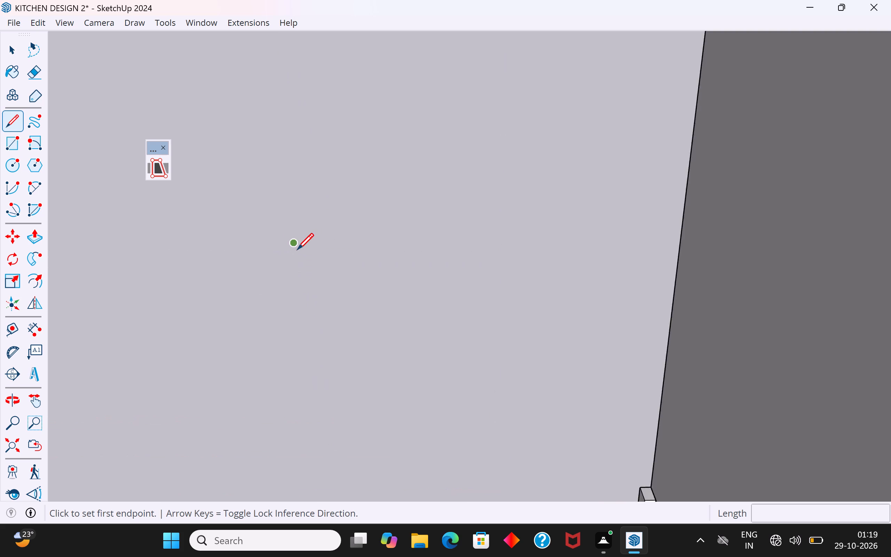
scroll(297, 249, up, 2)
scroll(297, 249, down, 4)
click(303, 249)
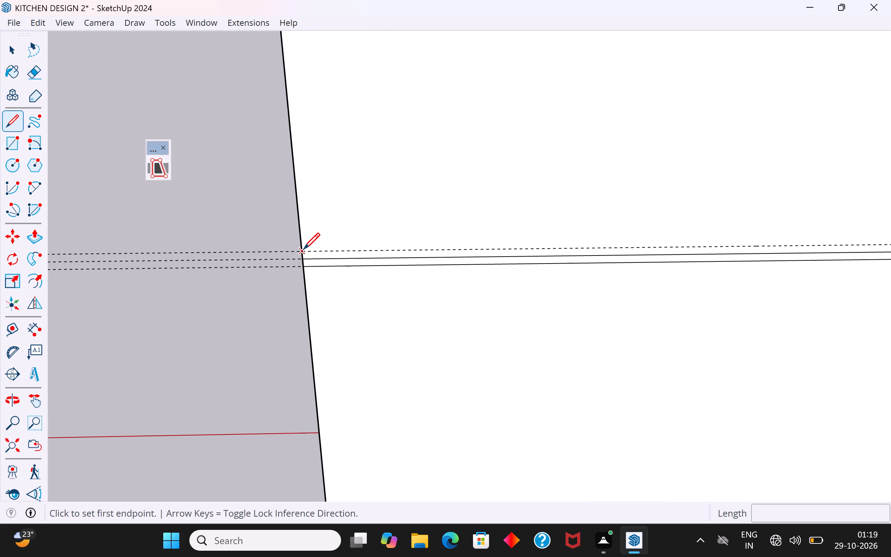
scroll(303, 249, down, 6)
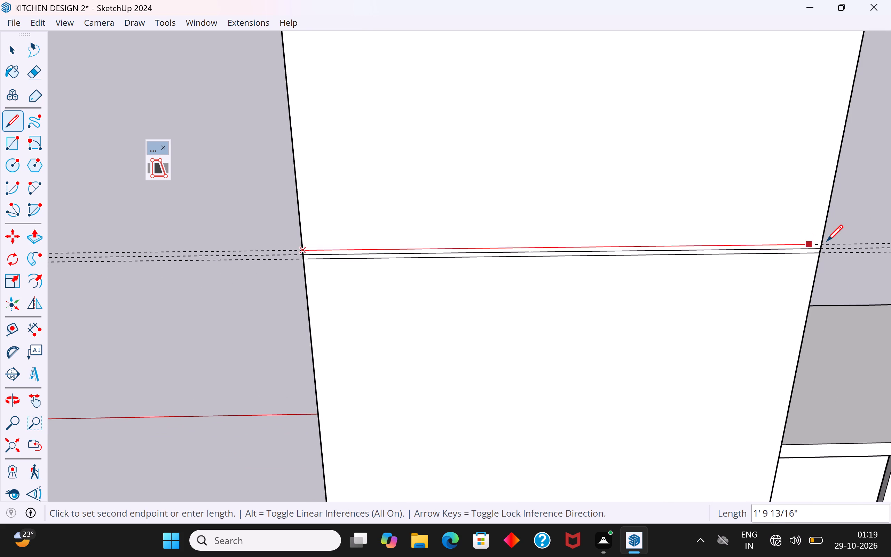
click(824, 237)
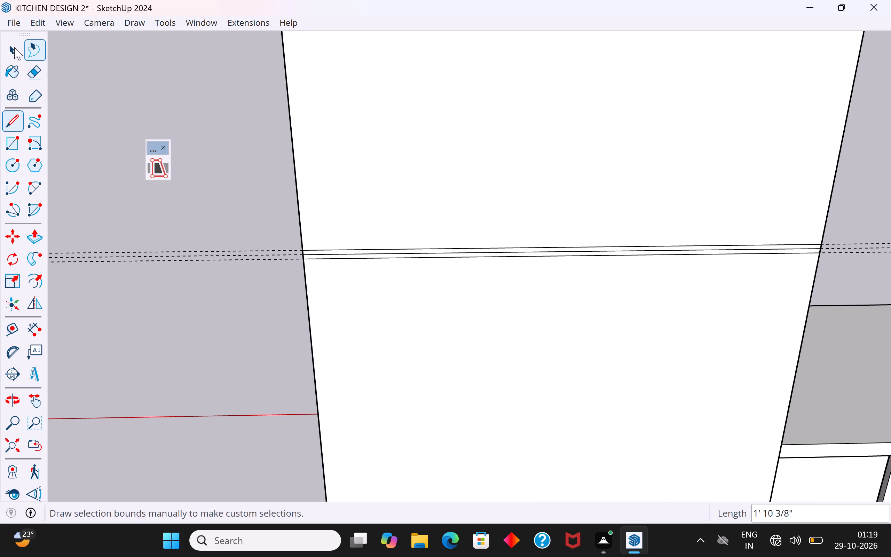
Delete the original lowest line lying between the two offset lines on the narrow face.
click(14, 47)
click(322, 253)
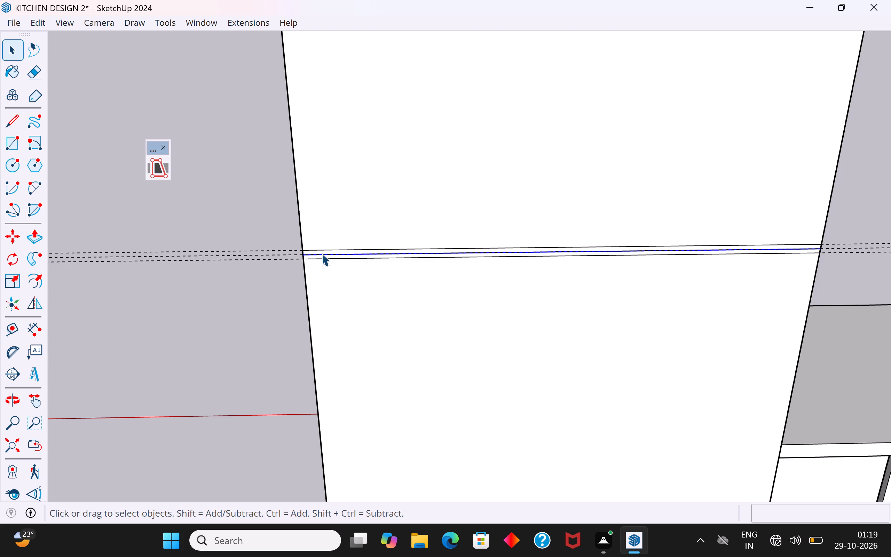
key(Delete)
Place a parallel guide 0.2" above the middle dividing line on the narrow face.
scroll(250, 369, down, 5)
scroll(345, 184, up, 1)
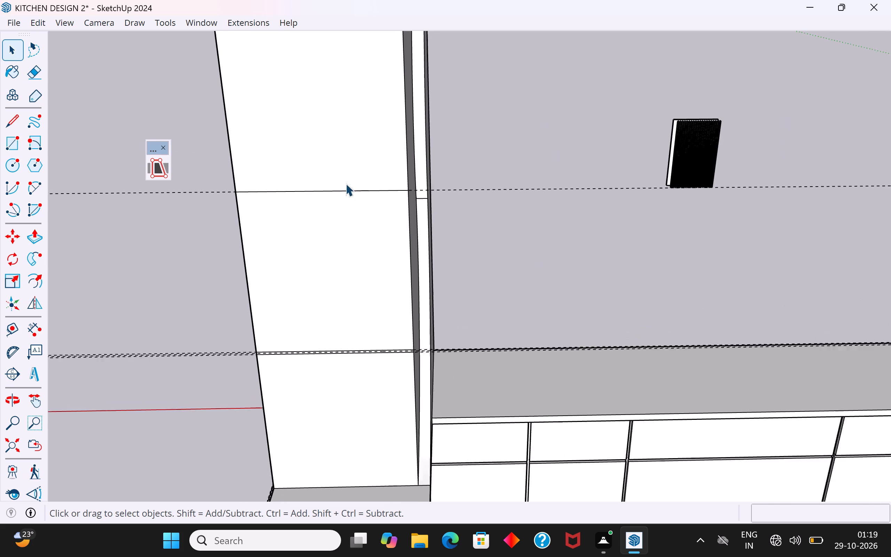
scroll(346, 183, up, 2)
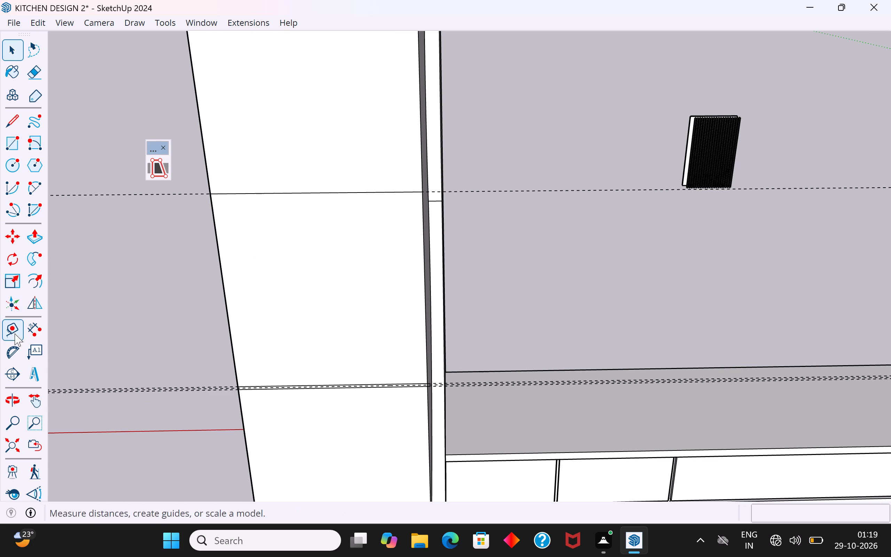
click(15, 334)
click(270, 190)
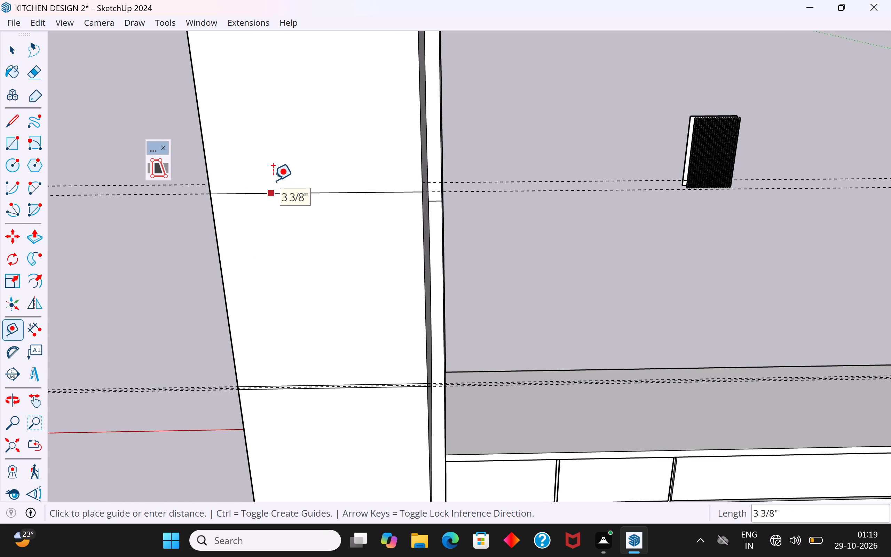
text(0.2")
key(Return)
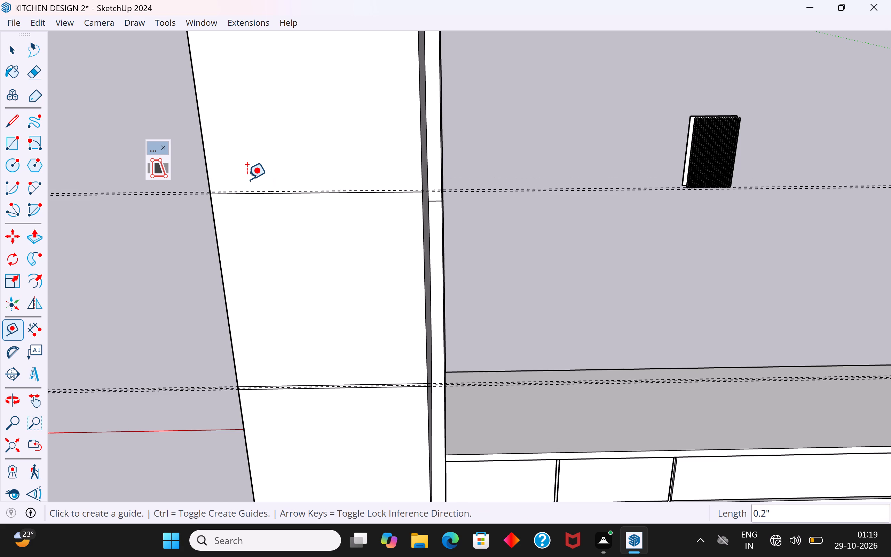
Place a parallel guide 0.2" below the middle dividing line on the narrow face.
scroll(247, 179, up, 4)
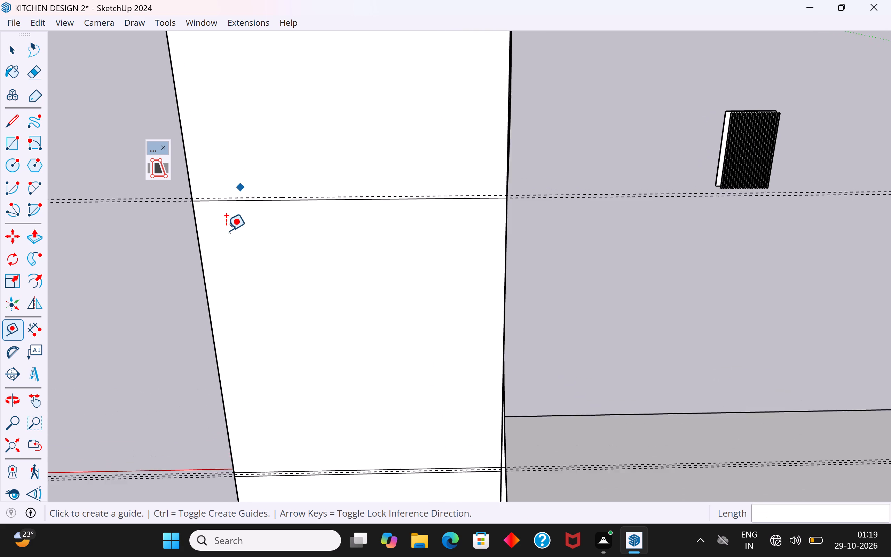
scroll(226, 230, up, 7)
click(202, 180)
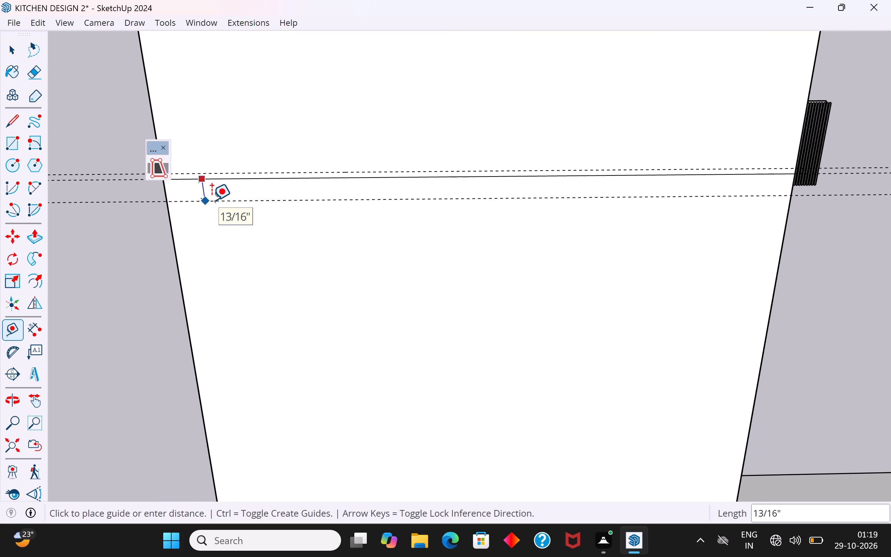
text(0.2)
key(shift+quotedbl)
key(Return)
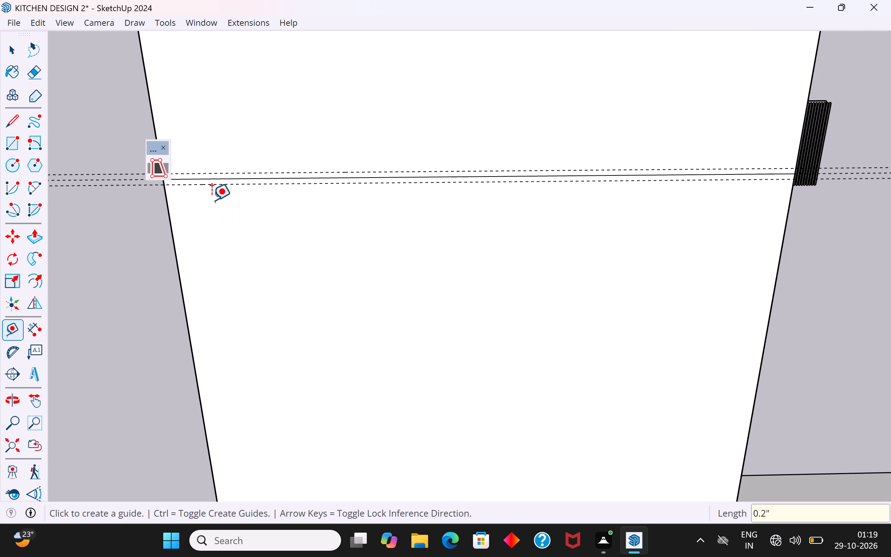
Place a parallel guide 0.2" above the top dividing line on the narrow face.
scroll(212, 200, down, 12)
scroll(448, 314, down, 6)
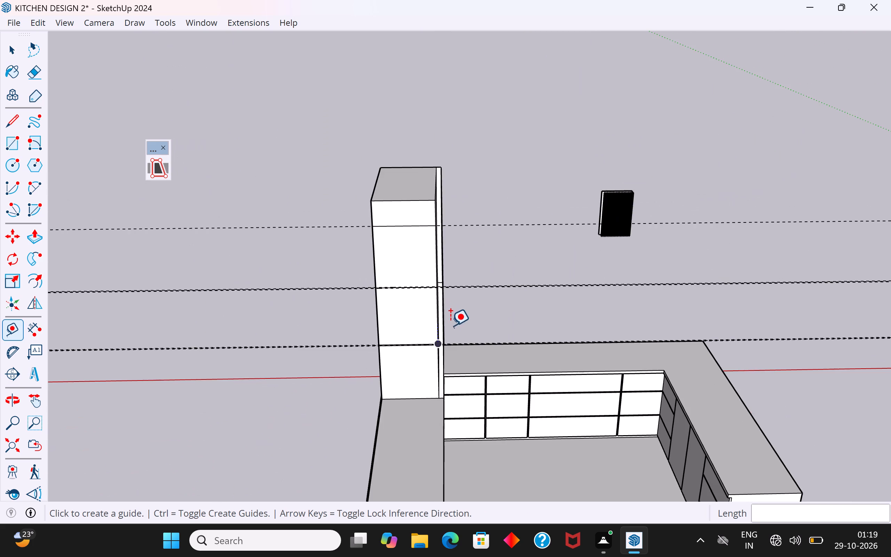
scroll(402, 238, up, 11)
click(411, 217)
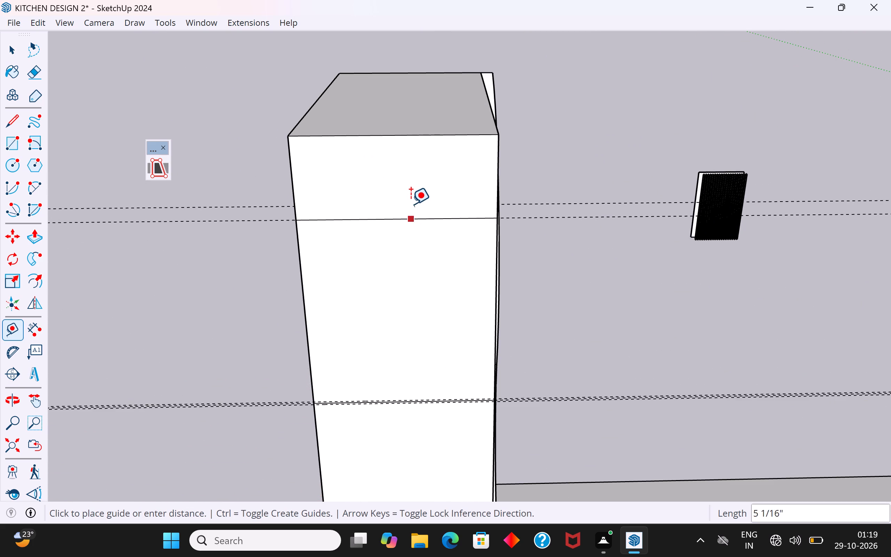
text(0.2")
key(Return)
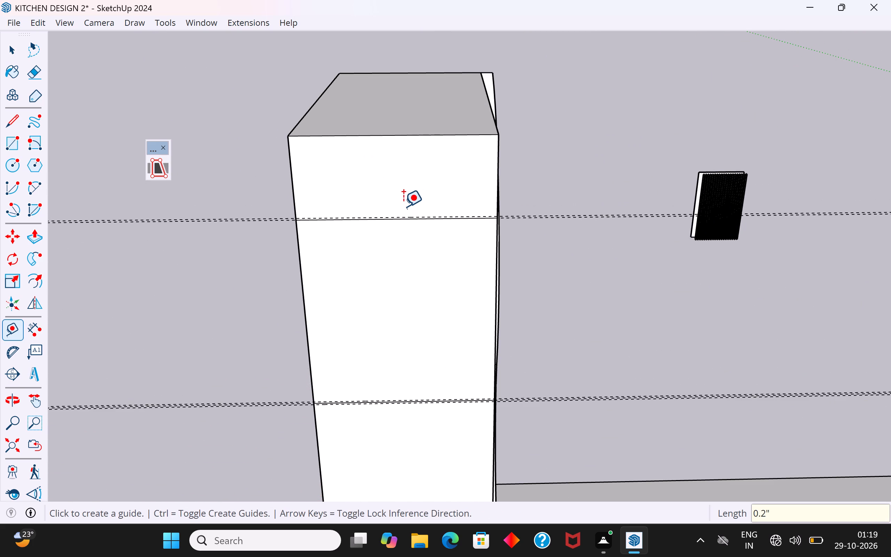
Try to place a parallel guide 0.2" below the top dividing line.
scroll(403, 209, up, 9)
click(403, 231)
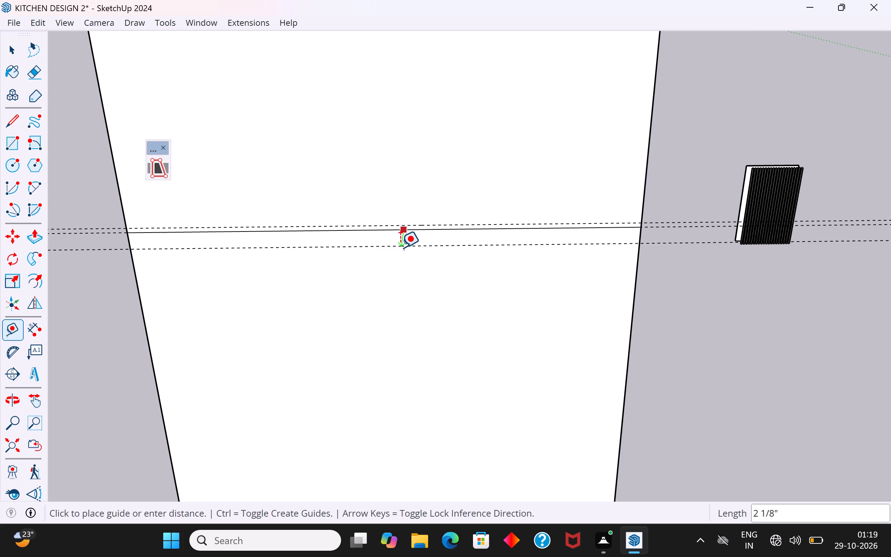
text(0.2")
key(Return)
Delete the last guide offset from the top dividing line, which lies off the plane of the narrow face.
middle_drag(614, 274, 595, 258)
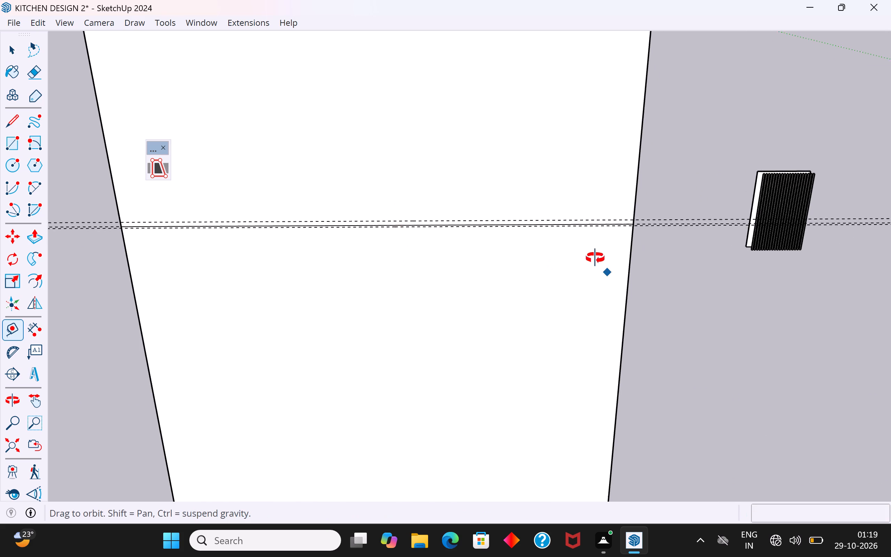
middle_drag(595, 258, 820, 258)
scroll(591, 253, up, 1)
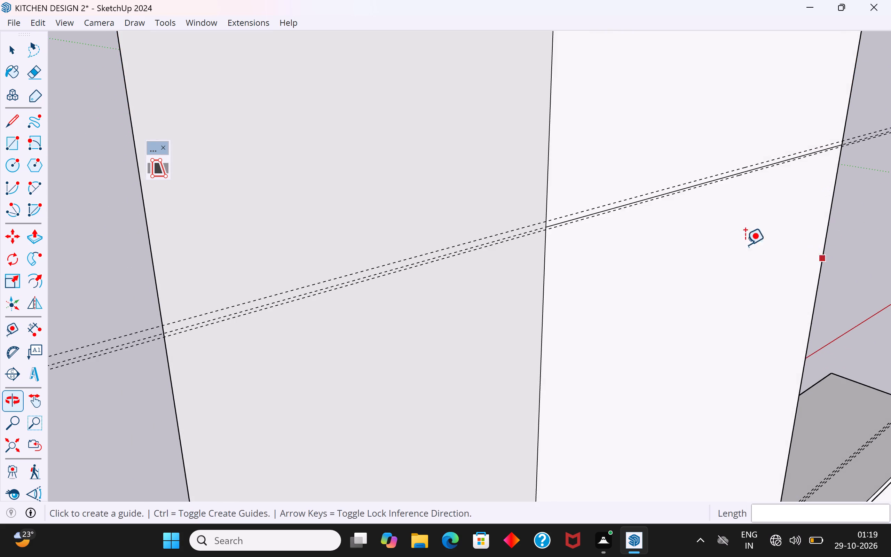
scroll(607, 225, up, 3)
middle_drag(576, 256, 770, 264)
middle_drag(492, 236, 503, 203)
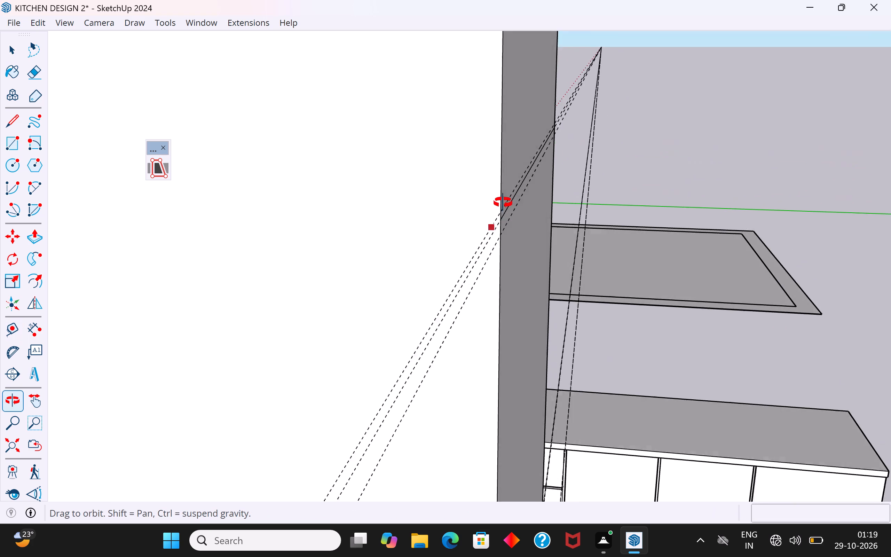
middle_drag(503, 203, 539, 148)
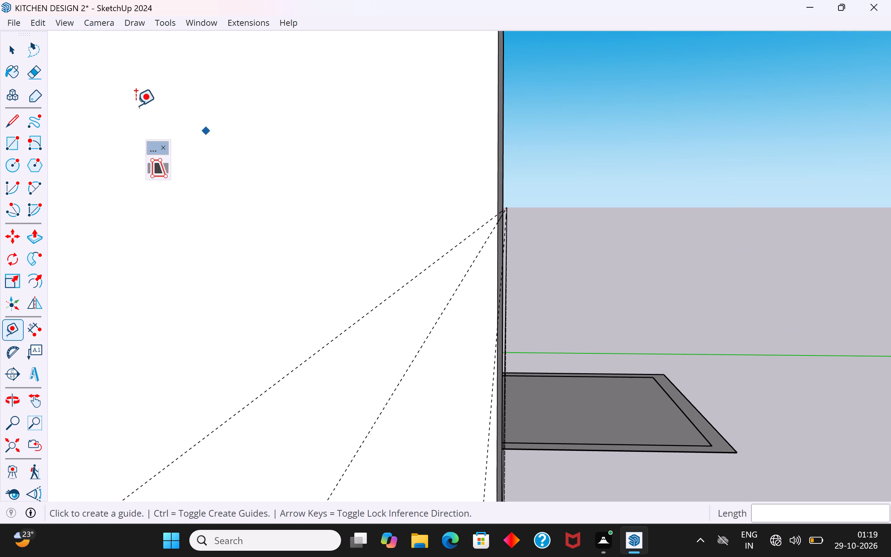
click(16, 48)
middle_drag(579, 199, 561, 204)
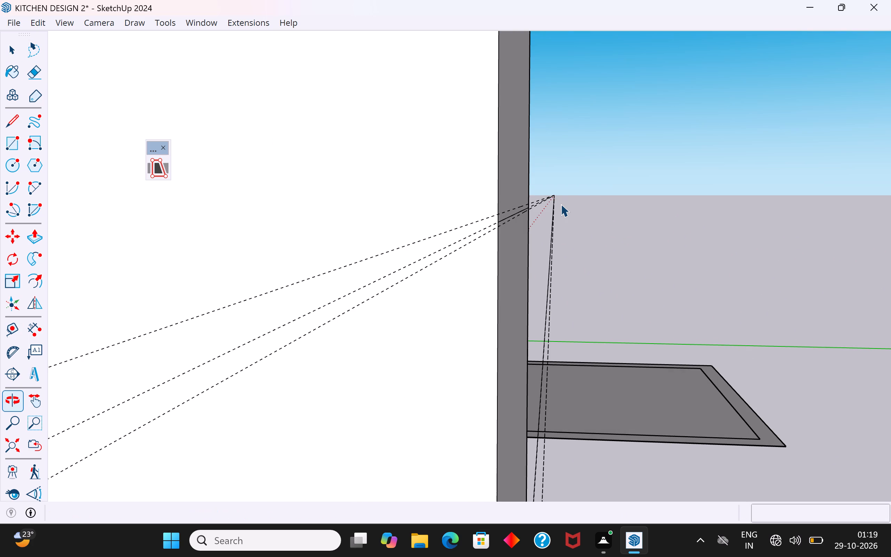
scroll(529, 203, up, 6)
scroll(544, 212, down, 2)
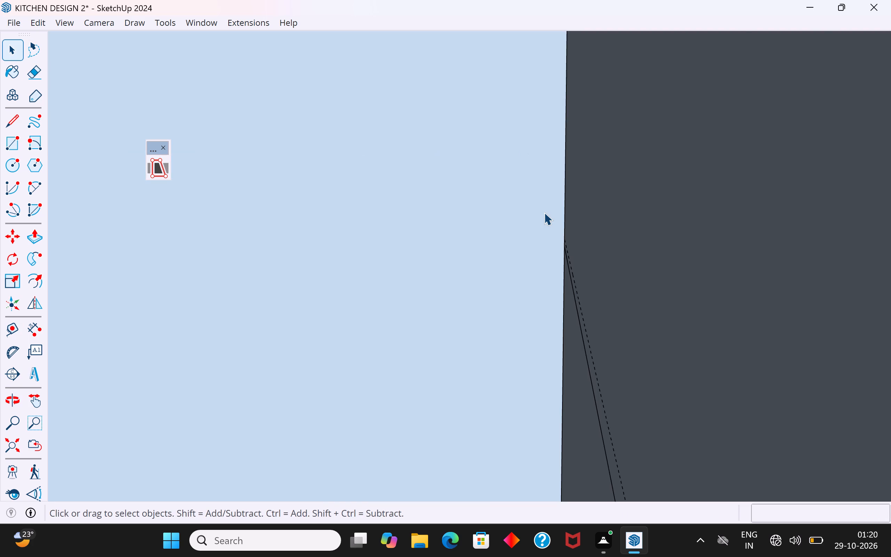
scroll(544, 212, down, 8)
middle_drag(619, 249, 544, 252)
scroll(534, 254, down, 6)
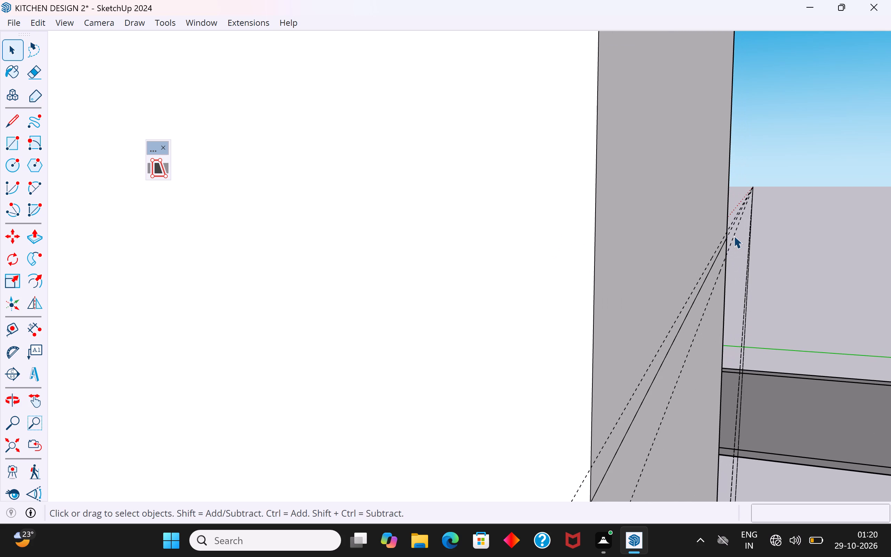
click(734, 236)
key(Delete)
Place a parallel guide 0.2" below the top dividing line, on the plane of the narrow face.
scroll(708, 224, down, 5)
scroll(663, 209, down, 2)
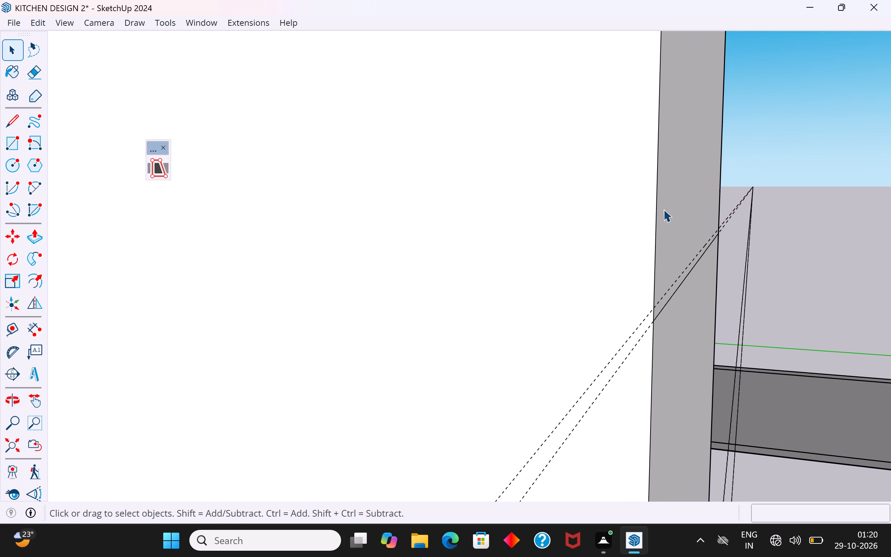
scroll(663, 209, down, 1)
scroll(650, 137, down, 4)
scroll(702, 263, up, 2)
scroll(717, 85, down, 4)
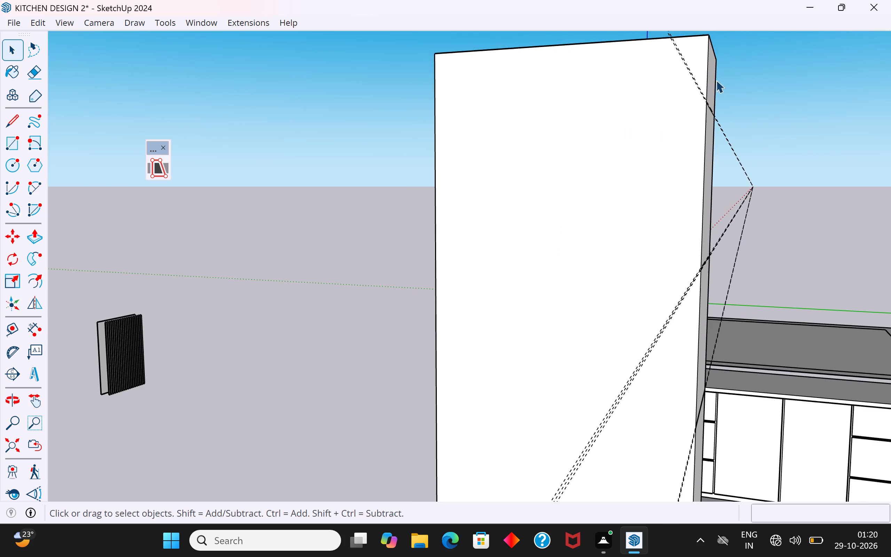
scroll(727, 154, up, 2)
middle_drag(724, 151, 706, 205)
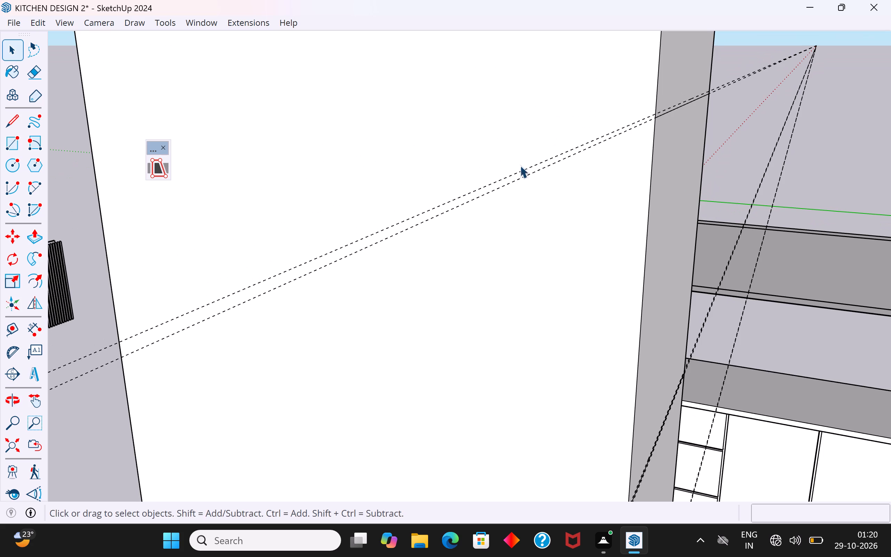
click(16, 333)
scroll(672, 111, up, 2)
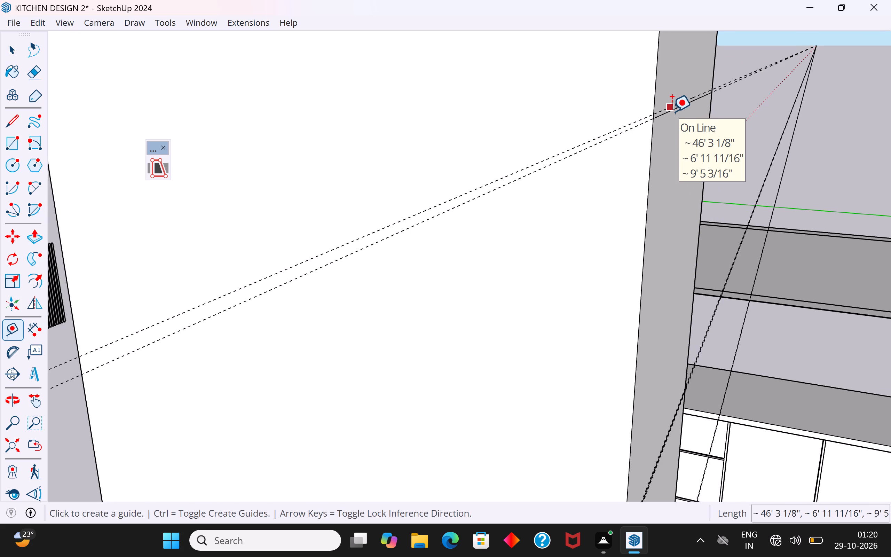
scroll(672, 111, up, 6)
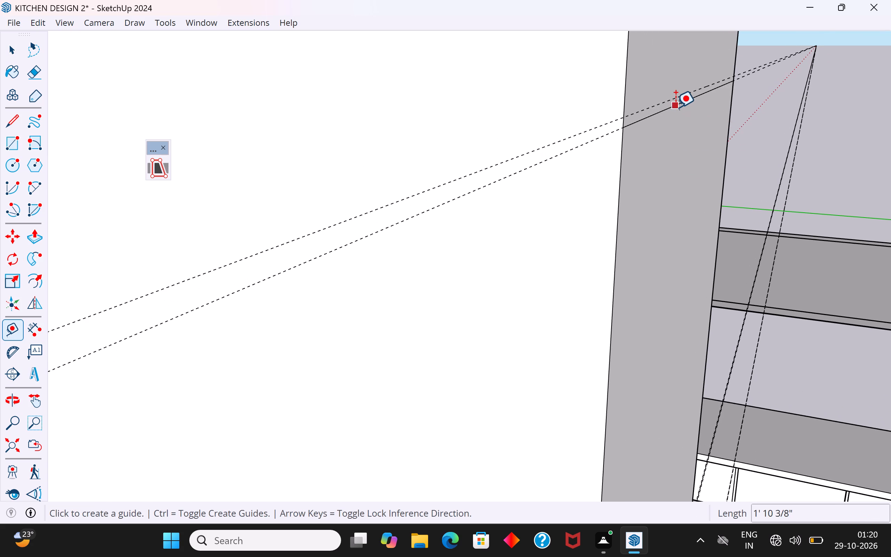
click(676, 107)
text(0.2")
key(Return)
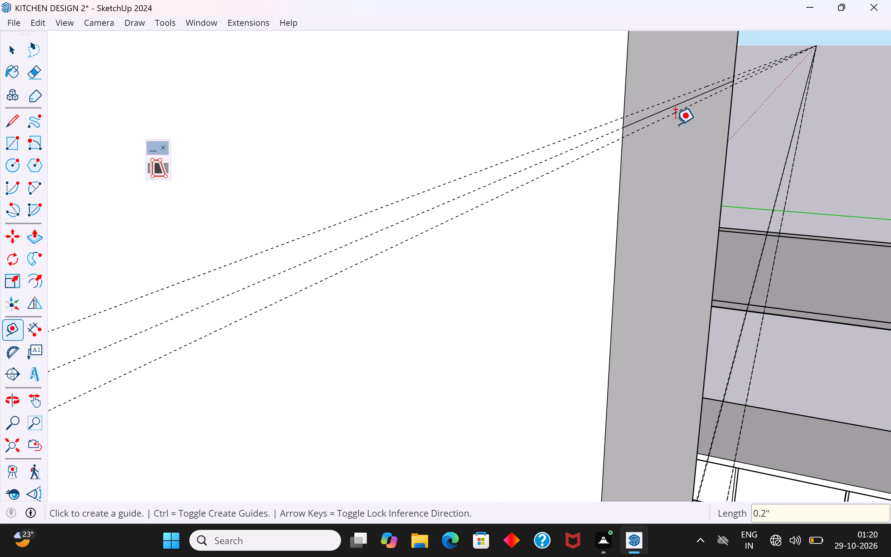
click(3, 50)
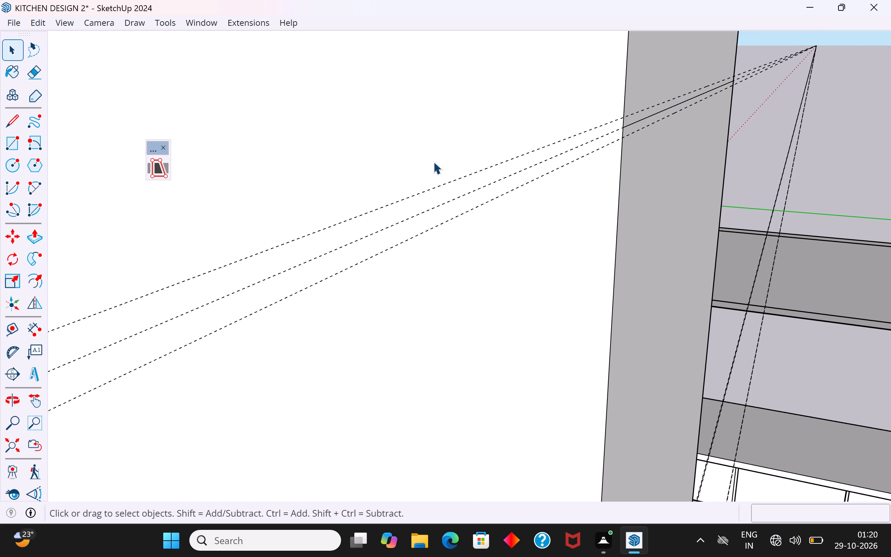
Draw an edge about 1' 10 3/8" long across the narrow face along the guide above the top dividing line.
scroll(431, 172, down, 5)
middle_drag(720, 188, 606, 218)
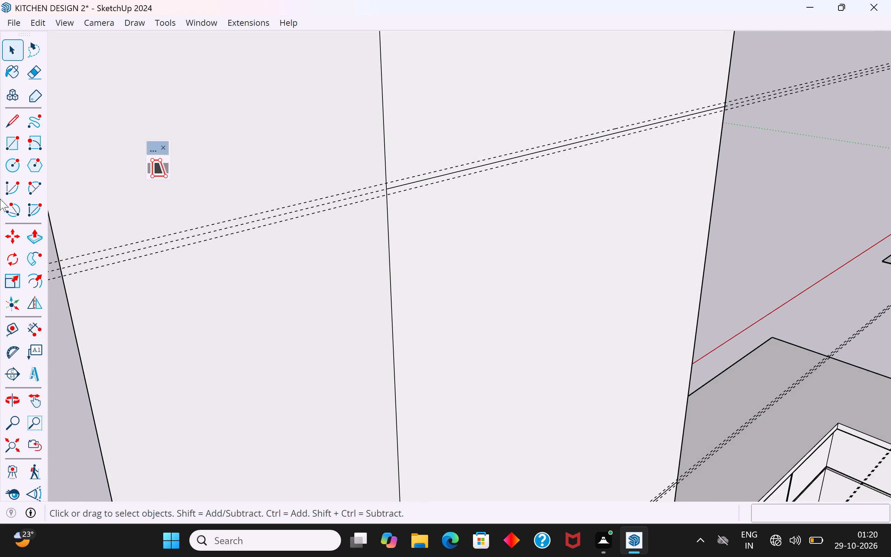
click(22, 118)
scroll(387, 192, up, 3)
click(387, 179)
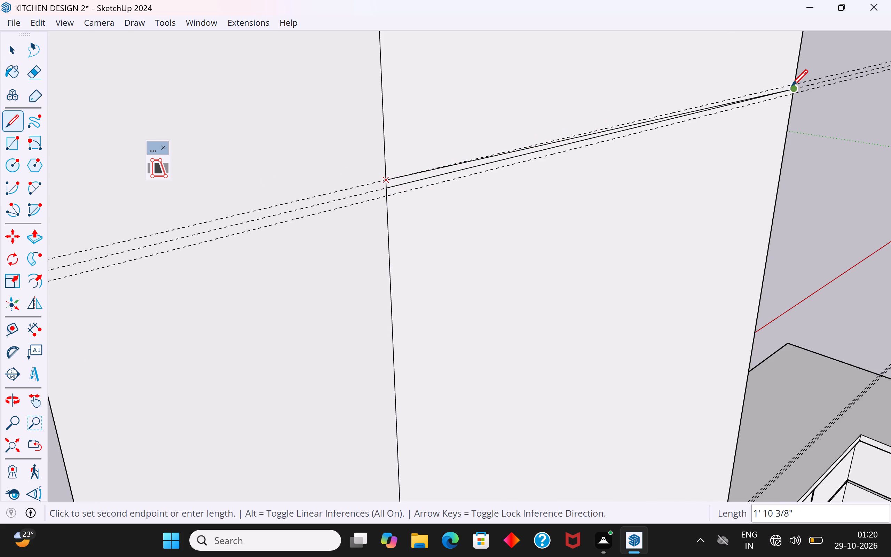
scroll(806, 86, up, 4)
scroll(805, 85, down, 3)
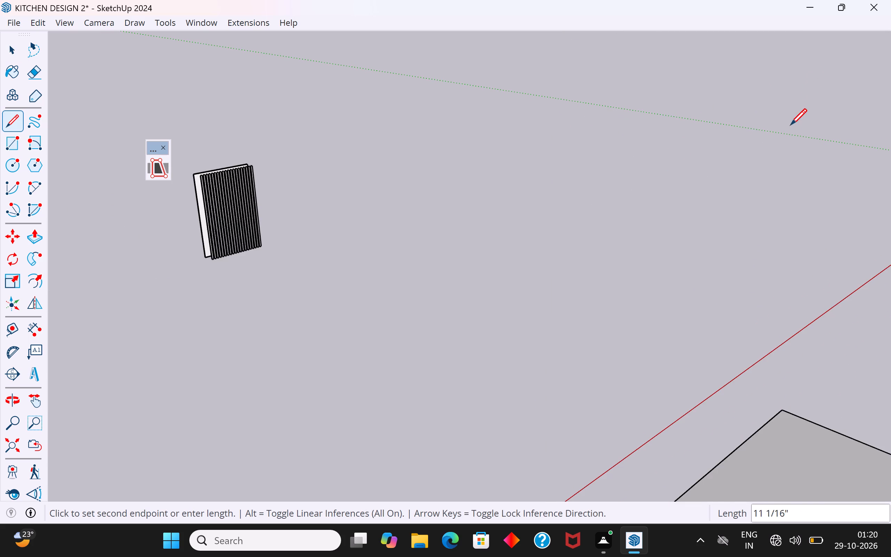
scroll(790, 125, down, 3)
middle_drag(790, 125, 597, 124)
scroll(323, 140, up, 2)
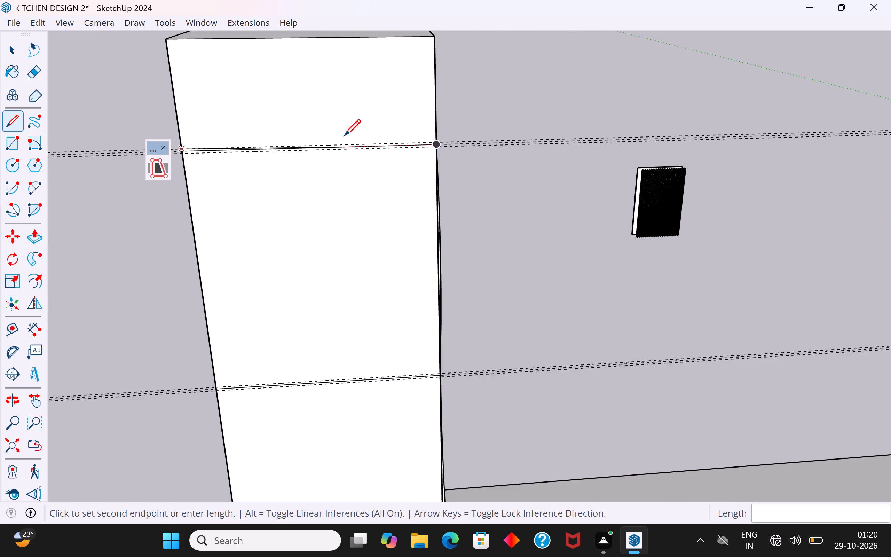
scroll(344, 135, up, 3)
scroll(404, 139, up, 7)
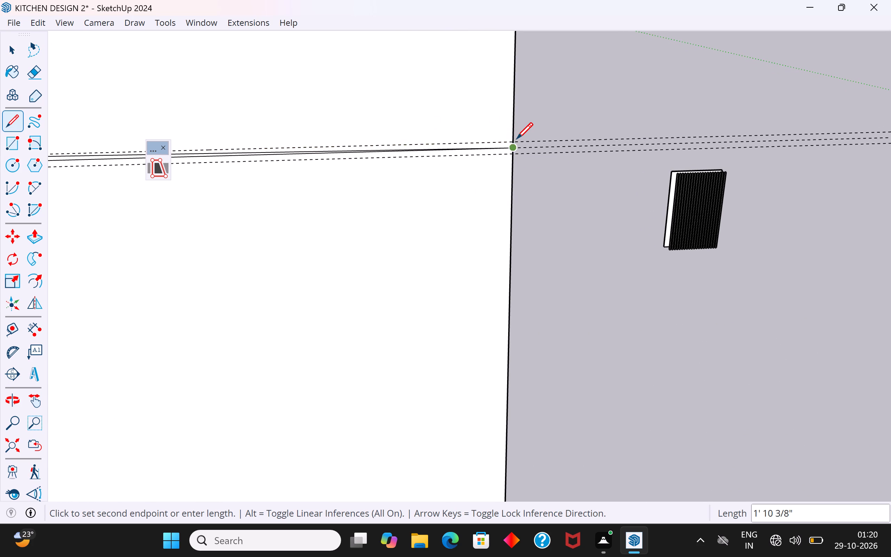
click(517, 139)
Draw an edge about 1' 10 3/8" long across the narrow face along the guide below the top dividing line.
scroll(713, 162, down, 4)
scroll(631, 186, up, 2)
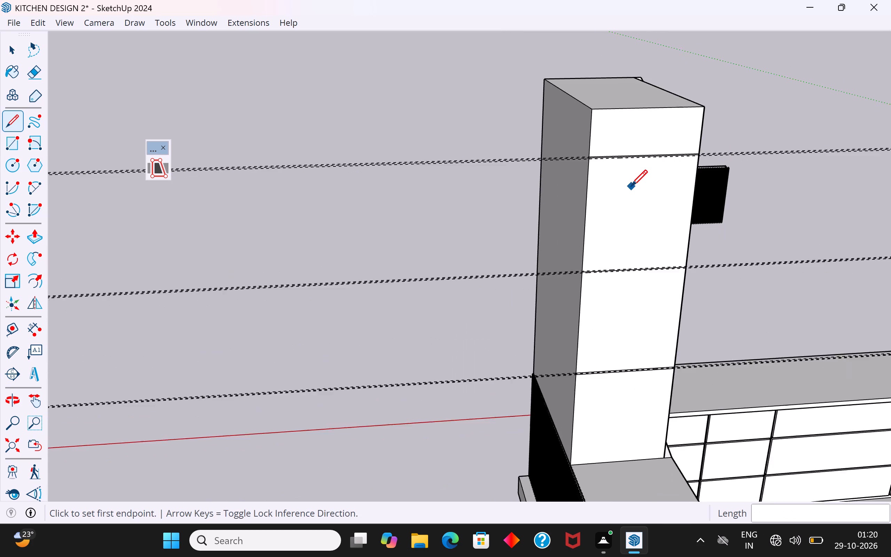
scroll(631, 186, up, 12)
scroll(554, 165, up, 3)
scroll(492, 150, up, 20)
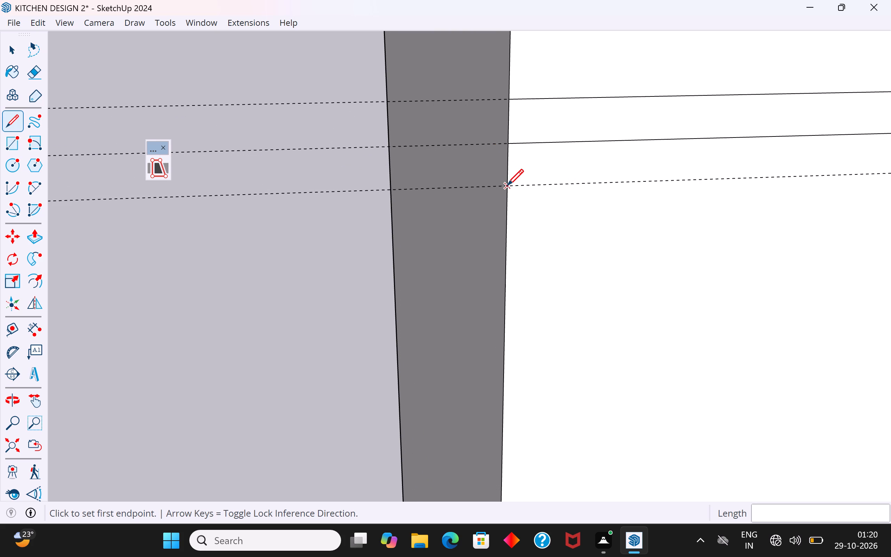
click(507, 185)
scroll(507, 185, down, 20)
scroll(507, 185, down, 9)
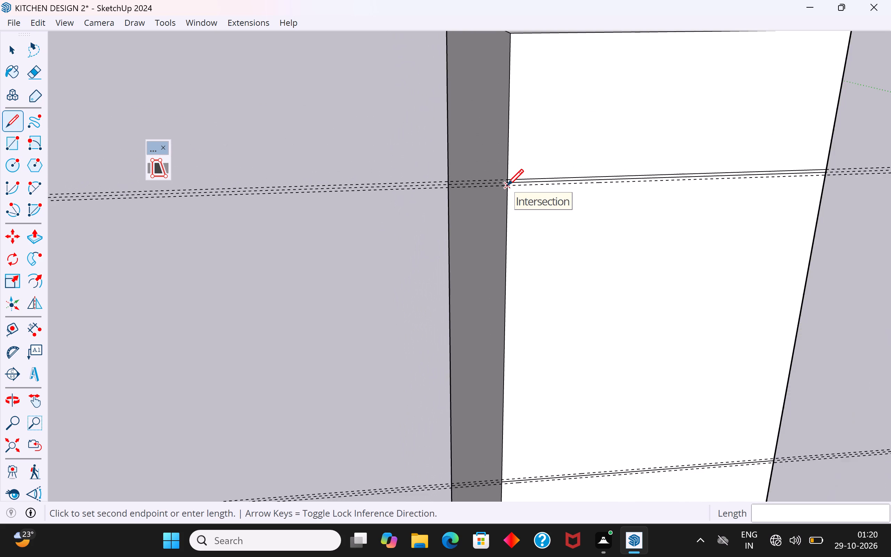
scroll(507, 185, down, 6)
scroll(680, 187, up, 13)
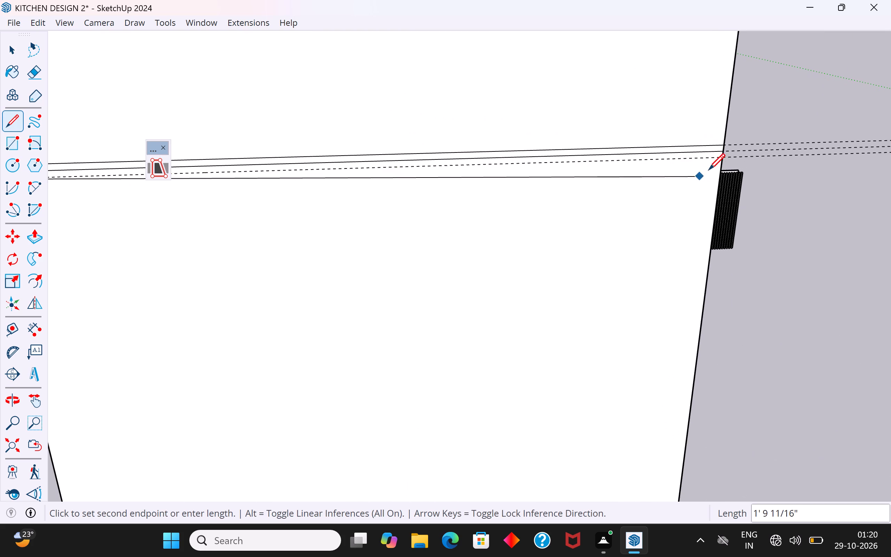
click(722, 161)
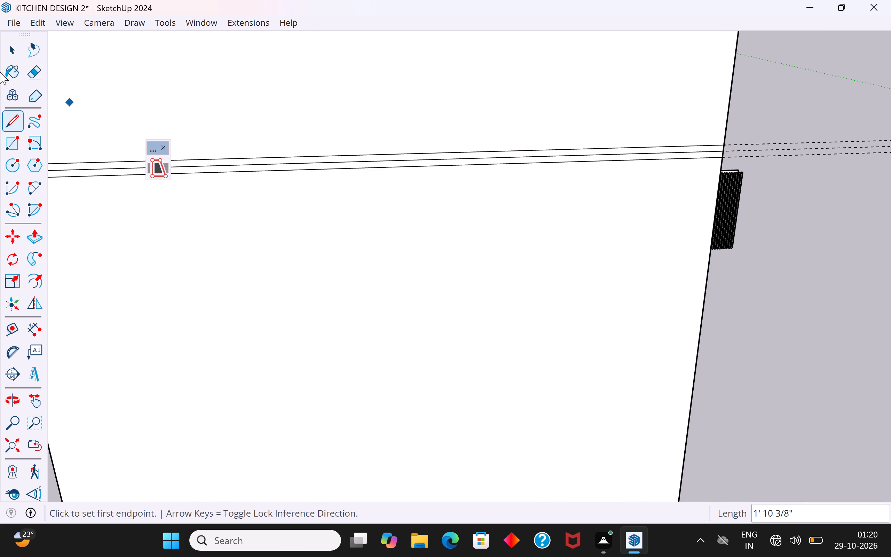
click(16, 53)
Draw an edge across the full width of the narrow face along the guide above the middle dividing line.
click(14, 114)
scroll(457, 130, down, 16)
scroll(400, 351, up, 6)
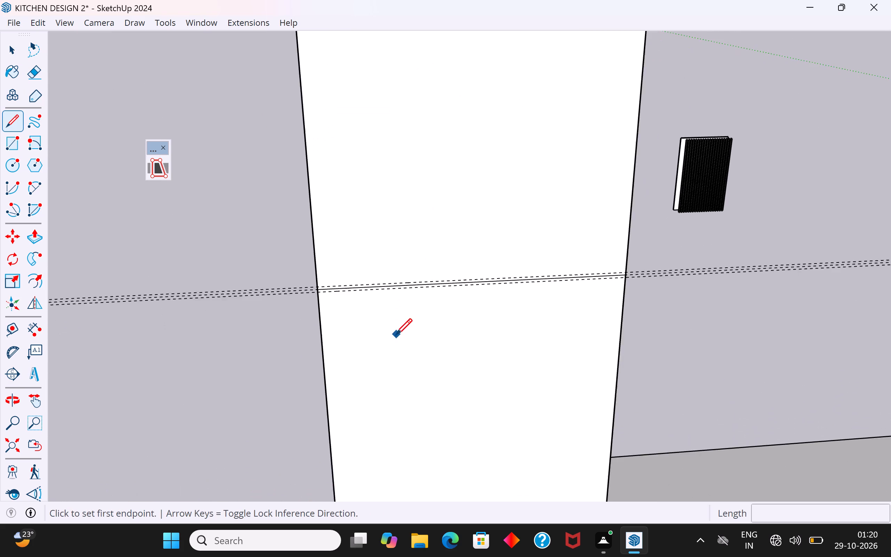
scroll(396, 335, up, 4)
scroll(294, 260, up, 8)
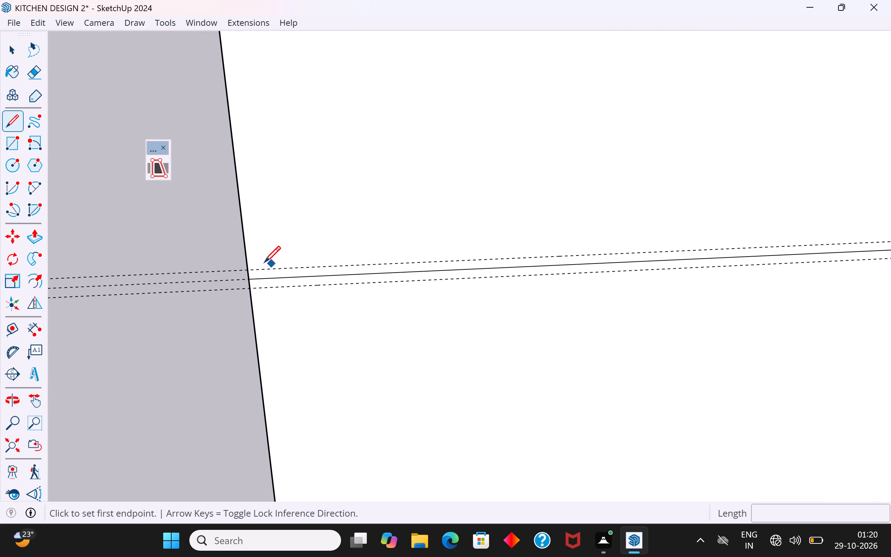
click(248, 269)
scroll(248, 269, down, 11)
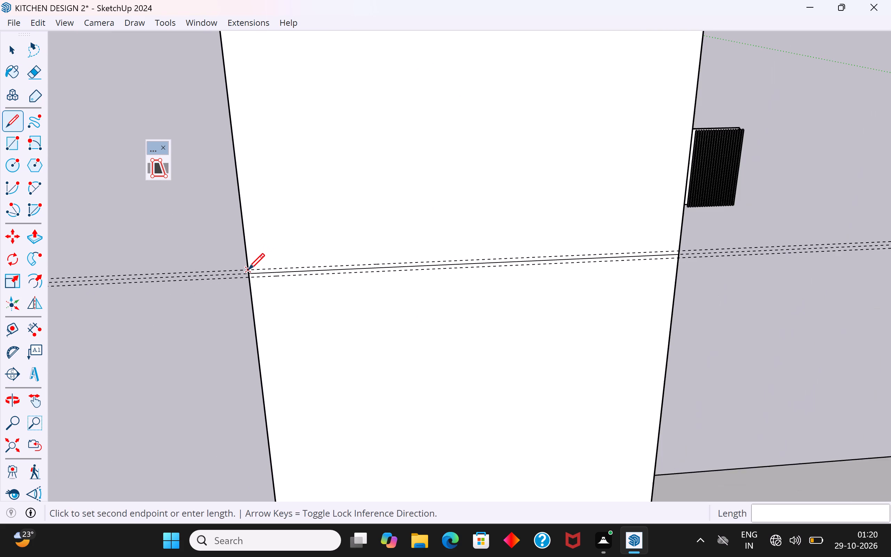
scroll(654, 252, up, 4)
scroll(630, 259, down, 3)
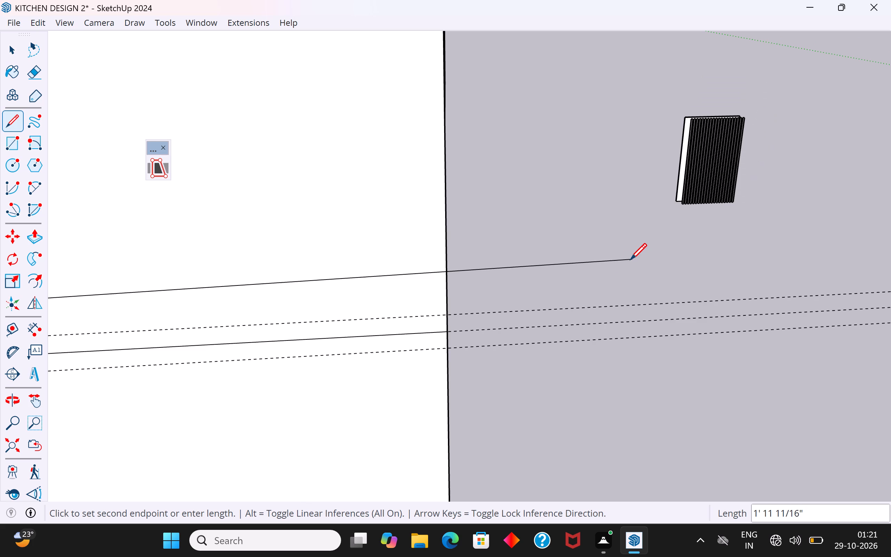
click(449, 312)
Draw an edge about 1' 10 3/8" long across the narrow face along the guide below the middle dividing line.
scroll(758, 291, down, 6)
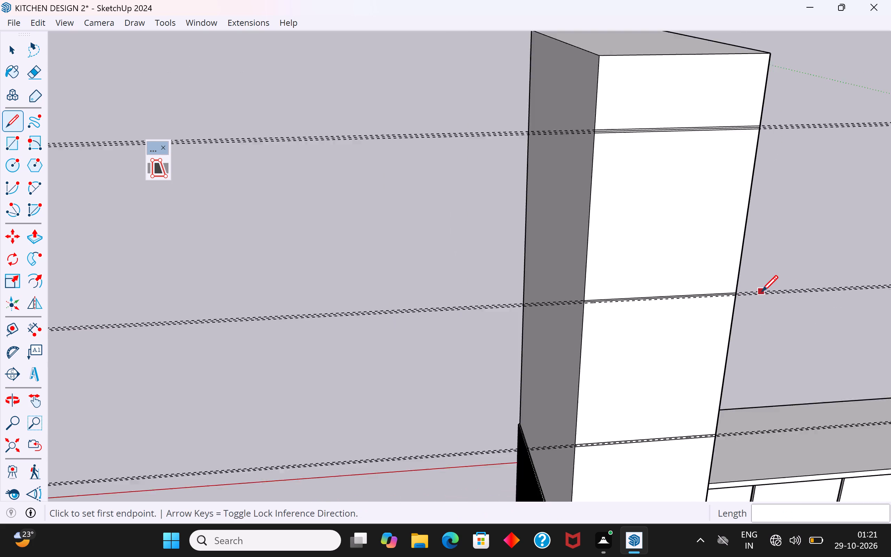
scroll(593, 220, down, 5)
scroll(691, 261, up, 4)
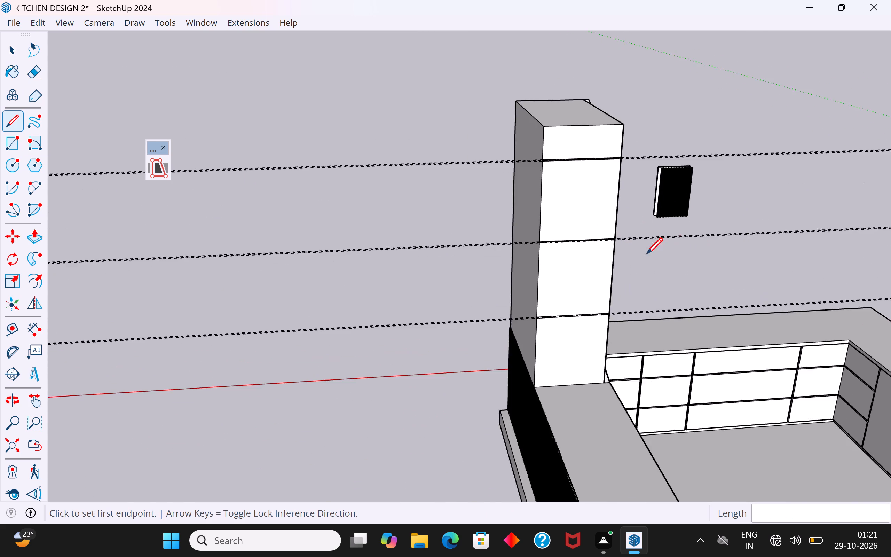
scroll(646, 254, up, 20)
scroll(646, 254, up, 6)
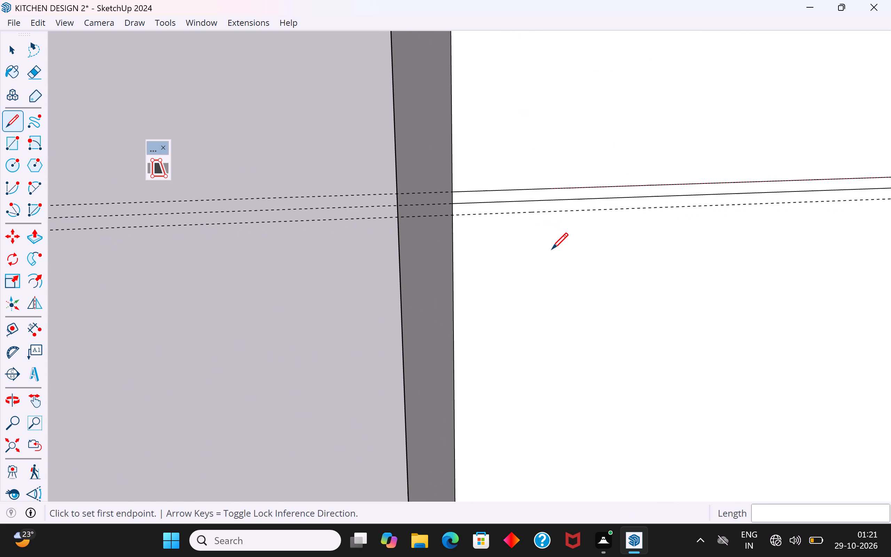
click(439, 214)
scroll(439, 214, down, 19)
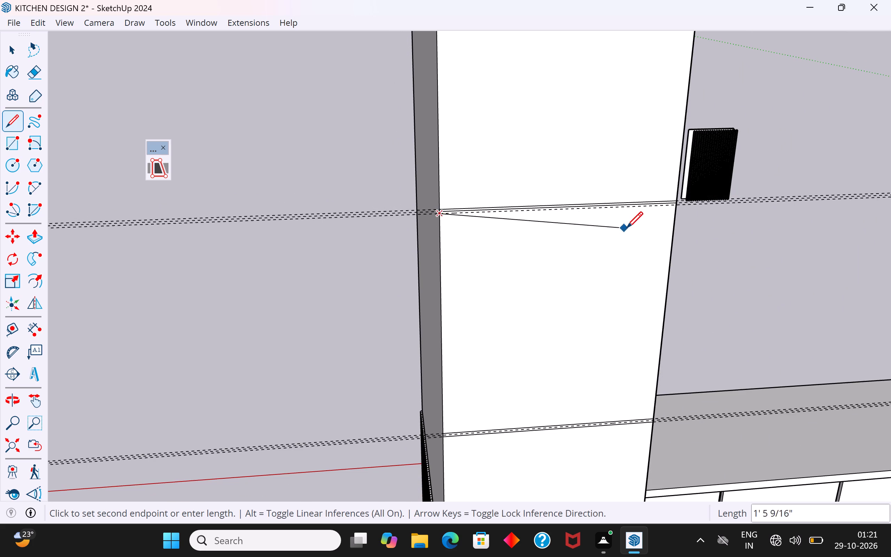
scroll(648, 218, up, 3)
scroll(674, 209, up, 8)
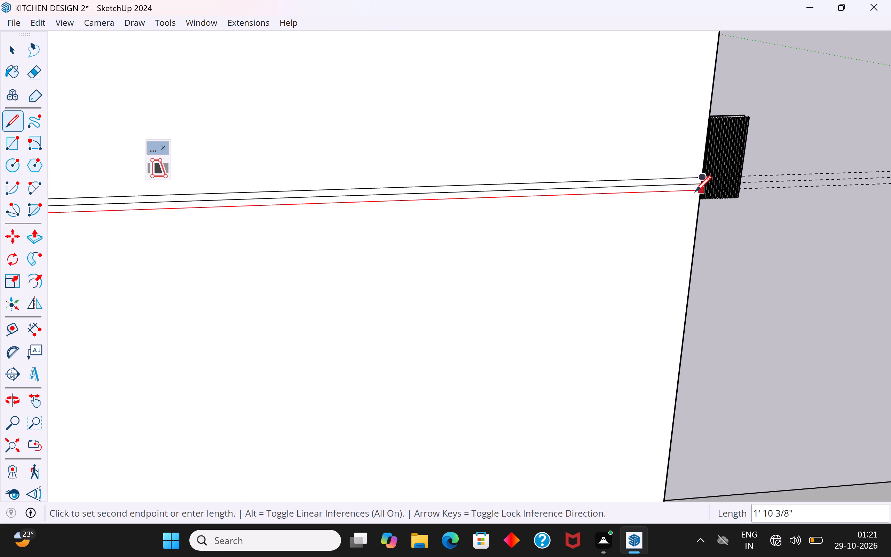
click(700, 194)
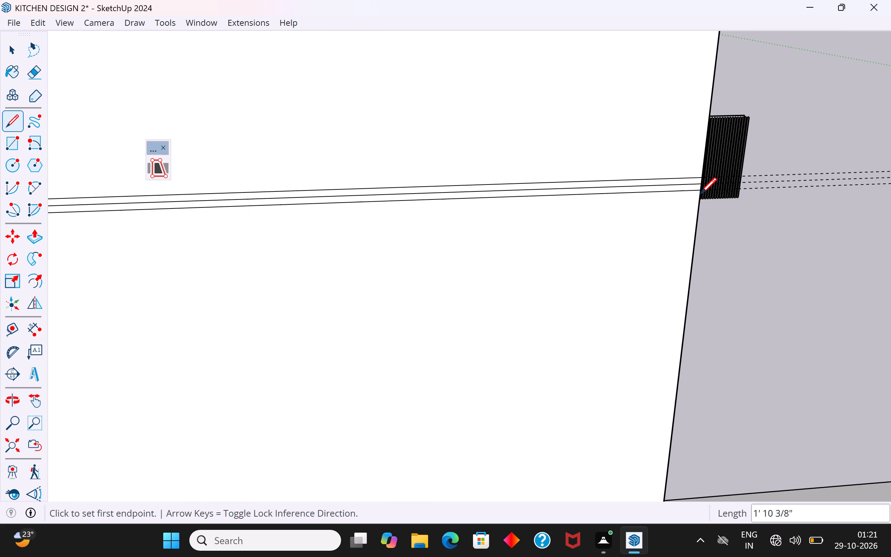
click(16, 48)
Draw an edge about 1' 10 3/8" long along the centre guide between the two edges of the lowest dividing strip.
click(16, 118)
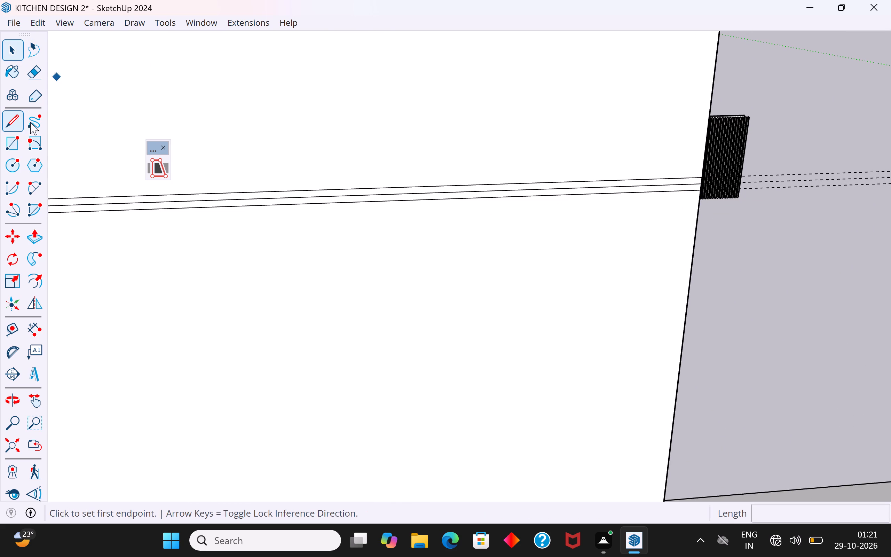
scroll(569, 128, down, 16)
scroll(553, 185, down, 4)
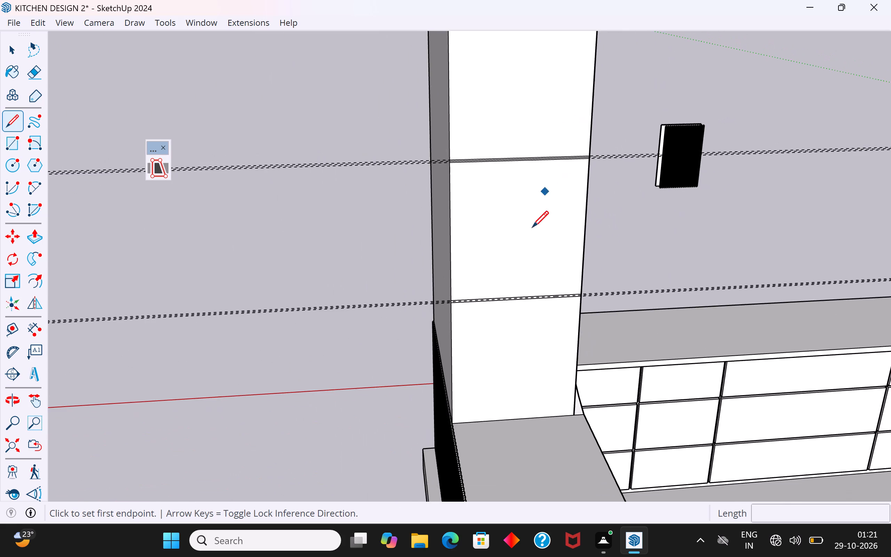
scroll(521, 317, up, 13)
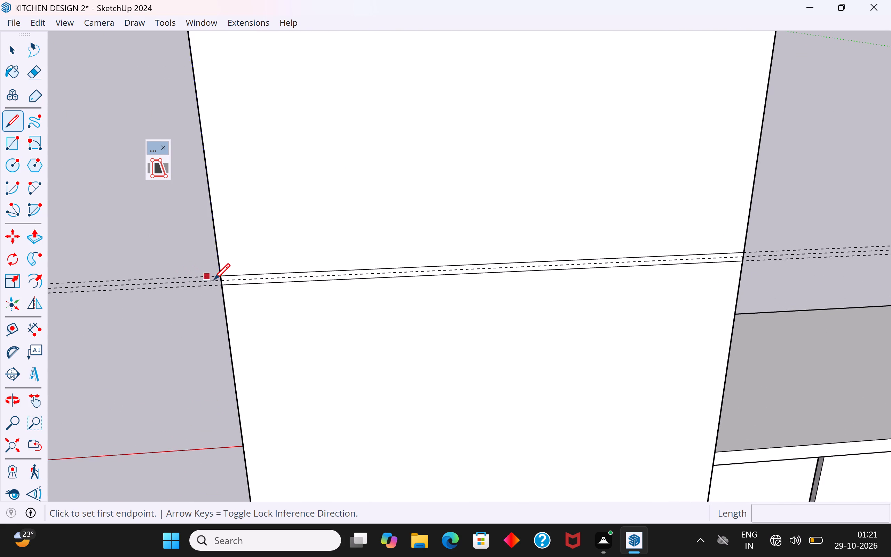
scroll(222, 278, up, 8)
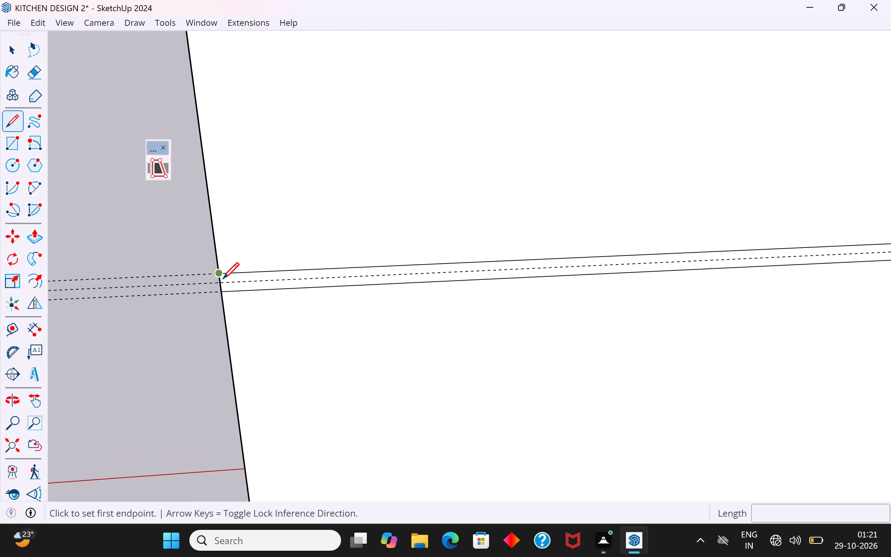
click(222, 283)
scroll(222, 283, down, 15)
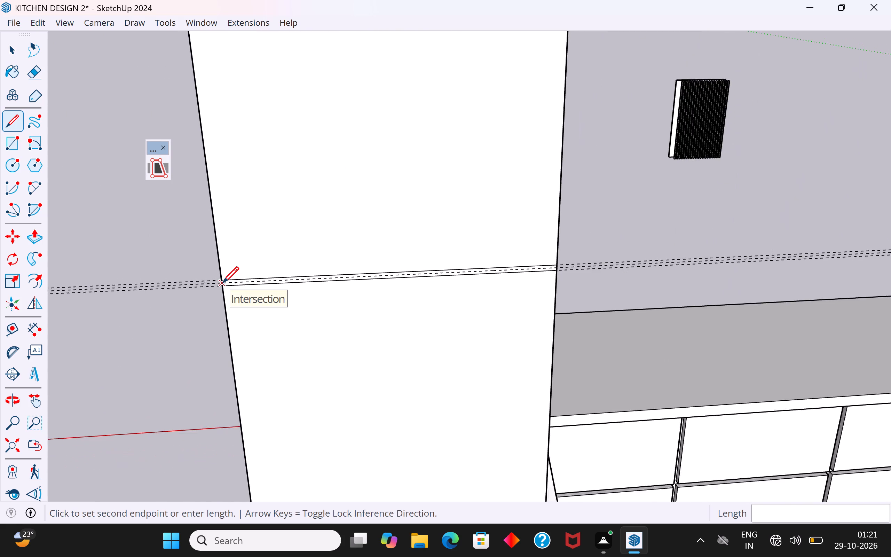
scroll(536, 277, up, 4)
scroll(536, 270, down, 2)
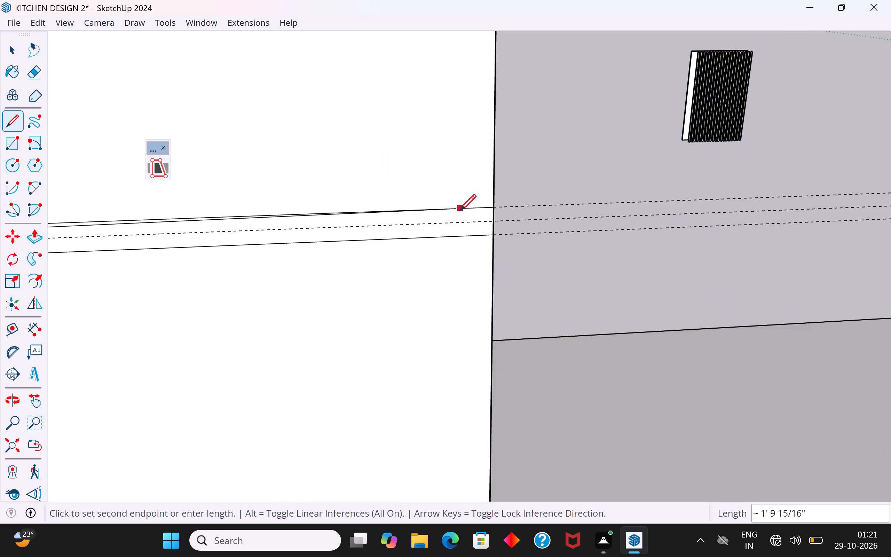
click(493, 219)
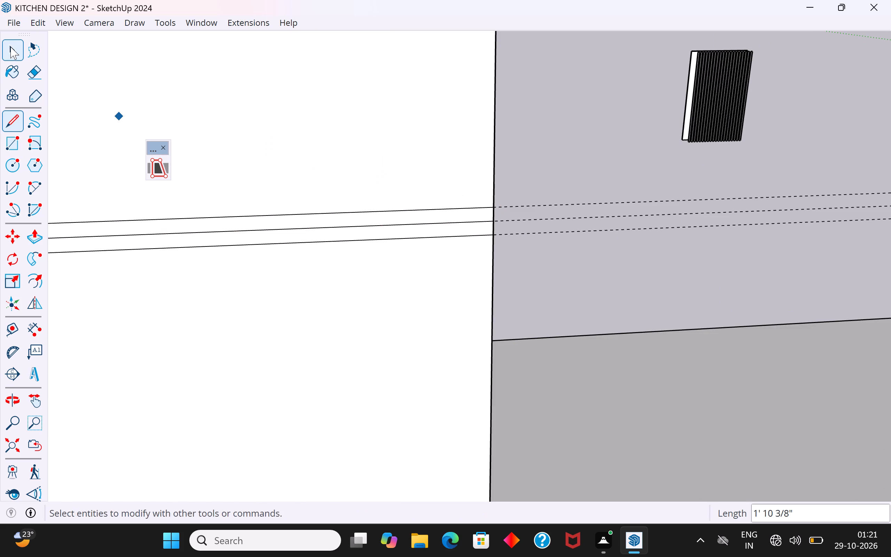
click(10, 47)
Delete all the guides running through the three dividing strips of the tall cabinet block.
scroll(460, 218, down, 11)
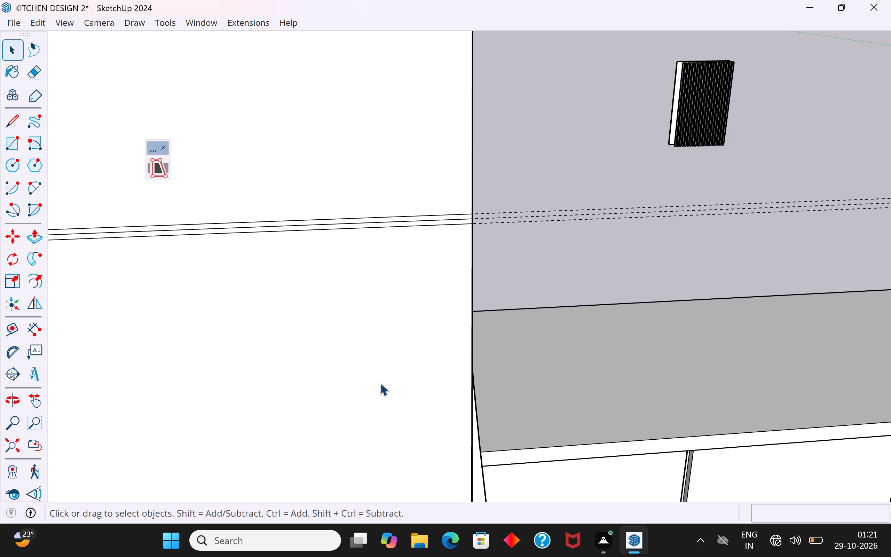
scroll(377, 382, down, 16)
scroll(368, 349, down, 5)
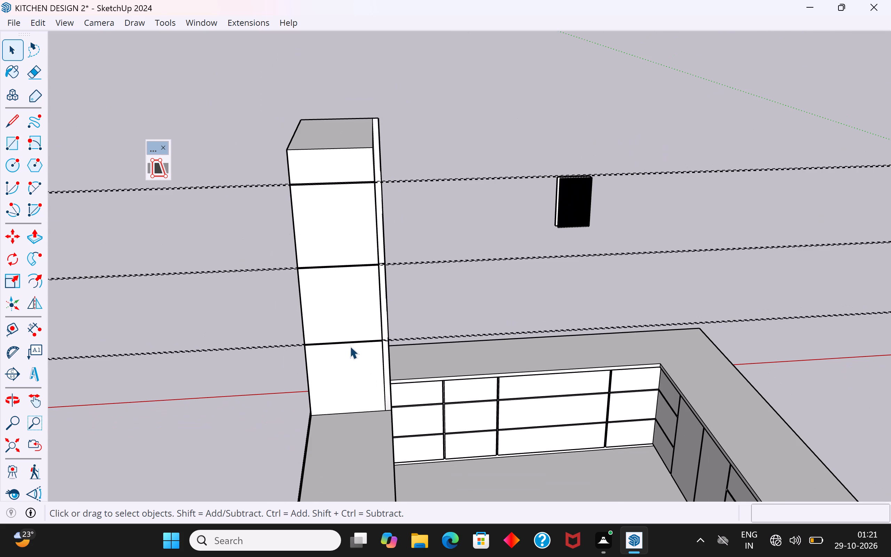
drag(257, 159, 210, 362)
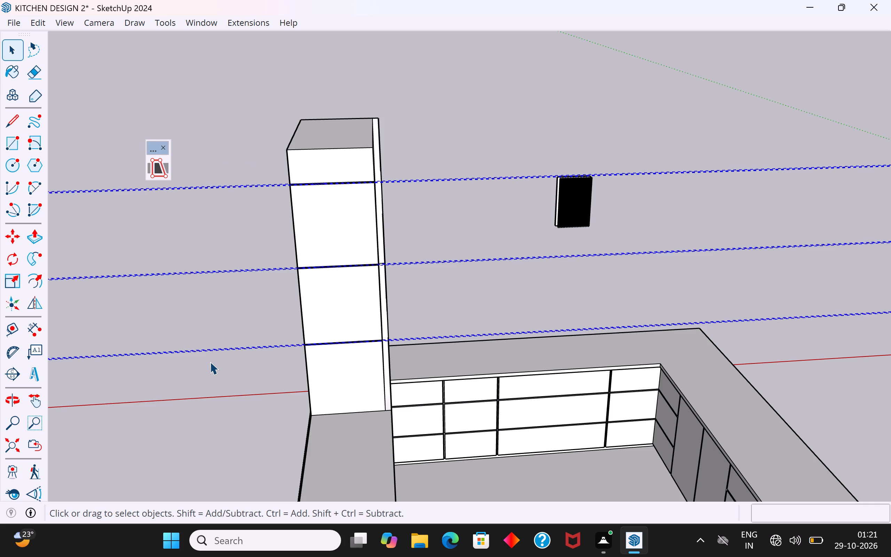
key(Delete)
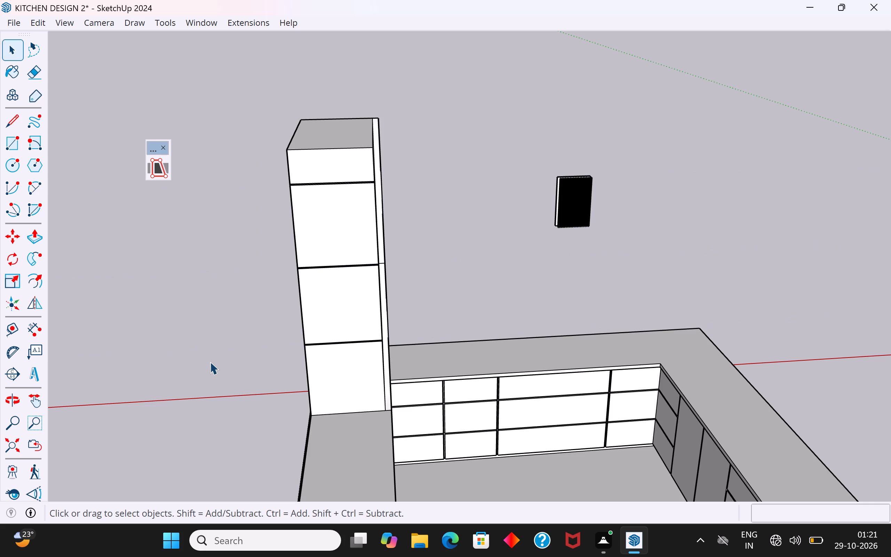
Erase the centre edge of the uppermost dividing strip on the tall cabinet block's narrow face.
scroll(309, 203, up, 2)
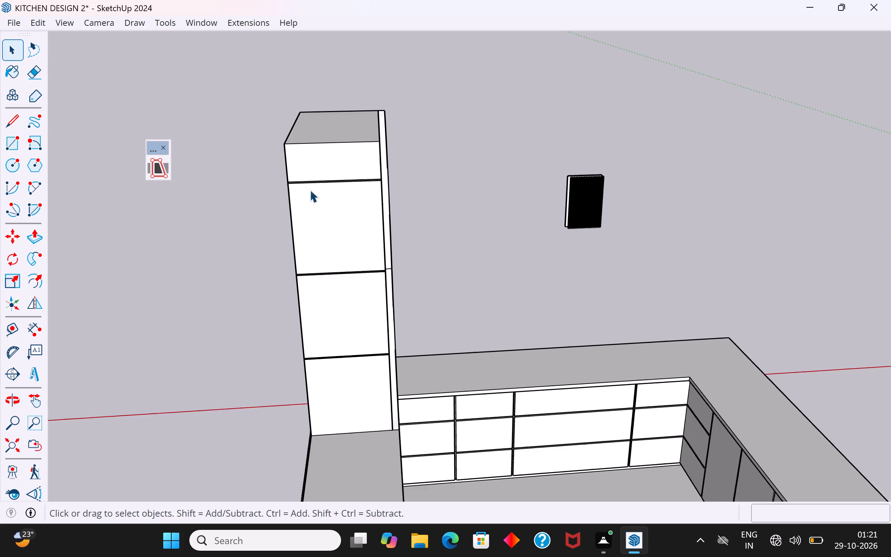
scroll(310, 190, up, 17)
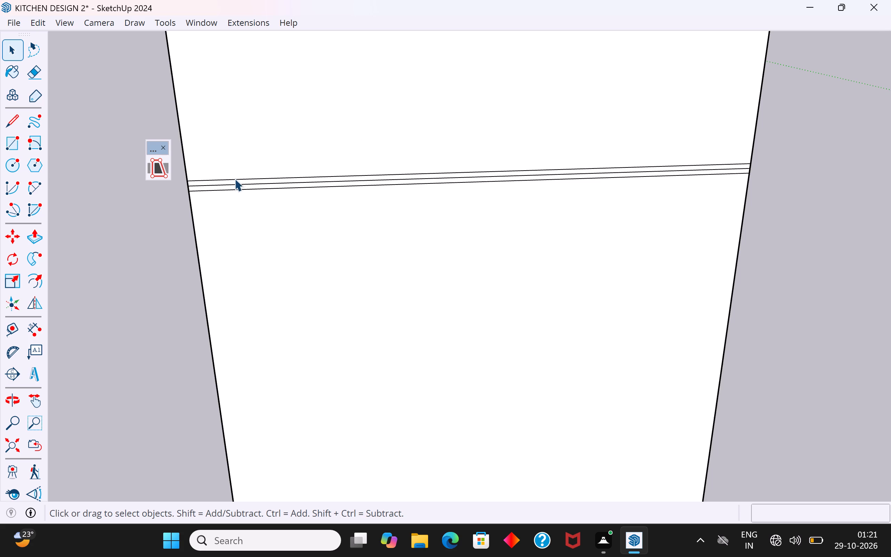
scroll(228, 183, up, 4)
scroll(368, 183, down, 4)
scroll(226, 201, up, 4)
scroll(237, 195, down, 4)
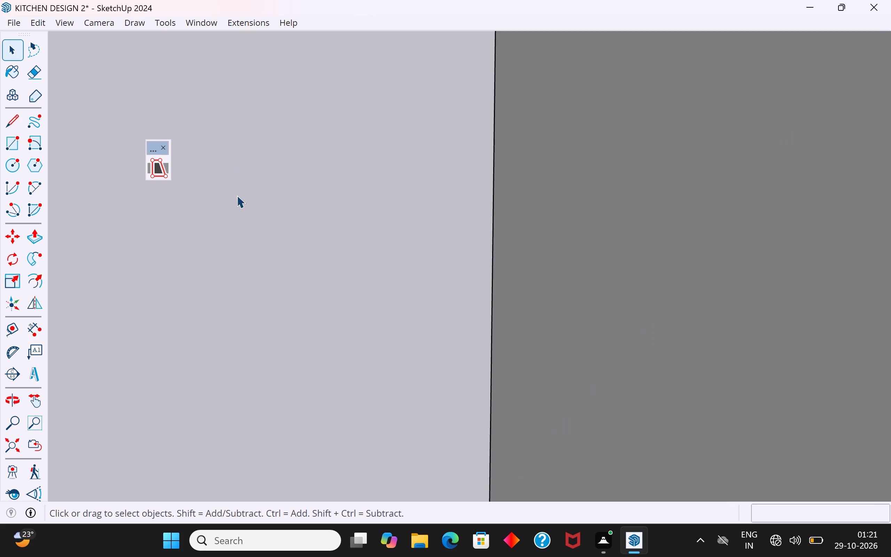
scroll(312, 164, up, 4)
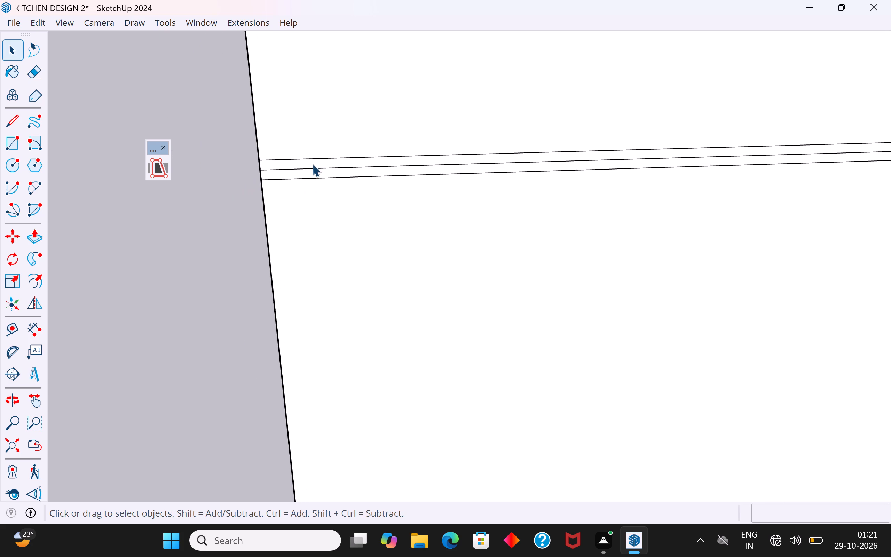
click(31, 70)
scroll(277, 162, up, 2)
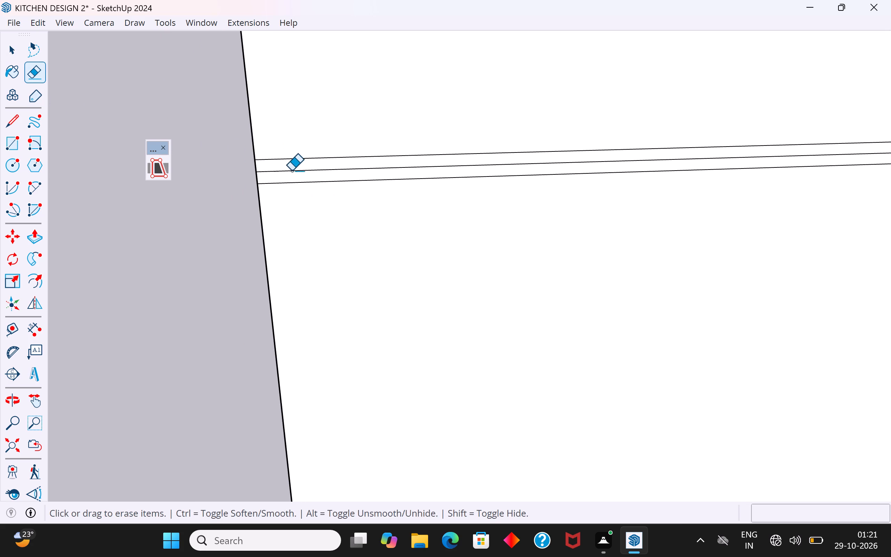
drag(294, 170, 295, 174)
Erase the centre edge of the middle dividing strip on the tall cabinet block's narrow face.
scroll(294, 164, down, 20)
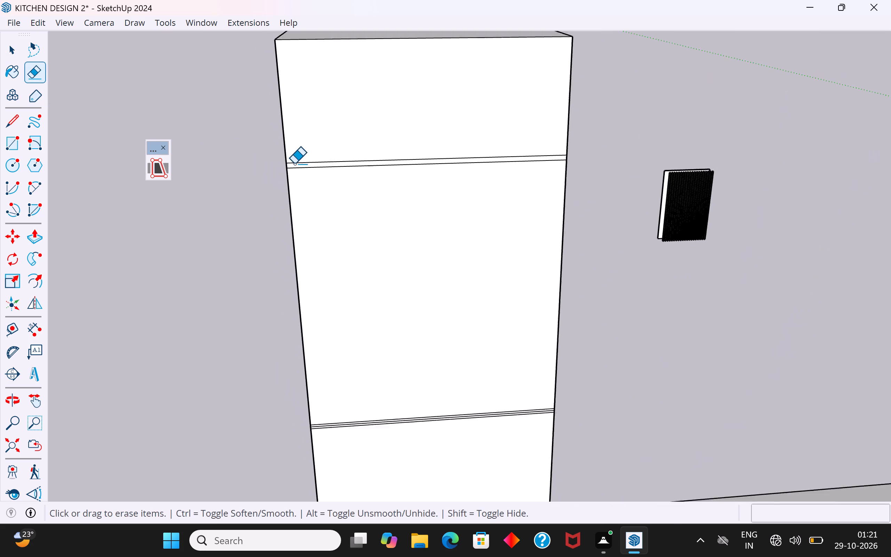
scroll(294, 164, down, 2)
scroll(332, 360, up, 13)
scroll(317, 292, up, 2)
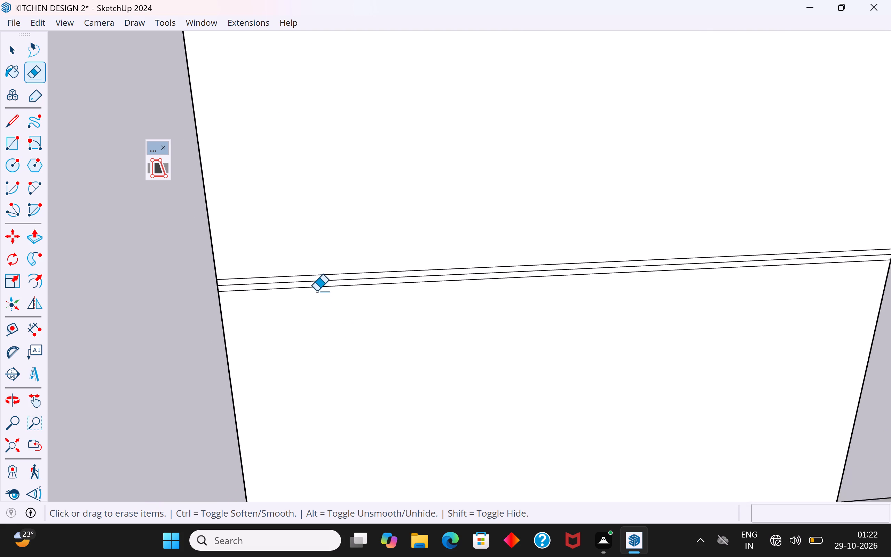
scroll(316, 291, up, 2)
click(314, 277)
Erase the centre edge of the lowest dividing strip on the tall cabinet block's narrow face.
scroll(345, 158, down, 6)
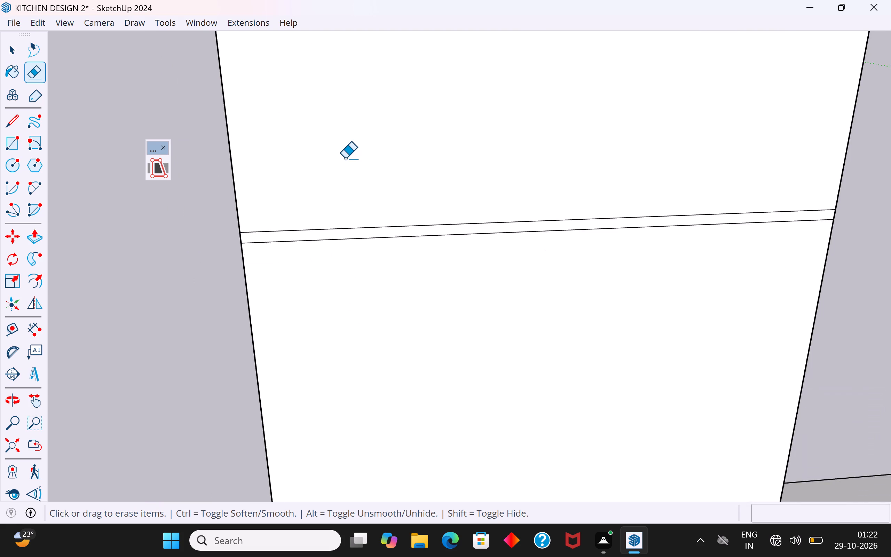
scroll(345, 158, down, 11)
scroll(374, 380, up, 11)
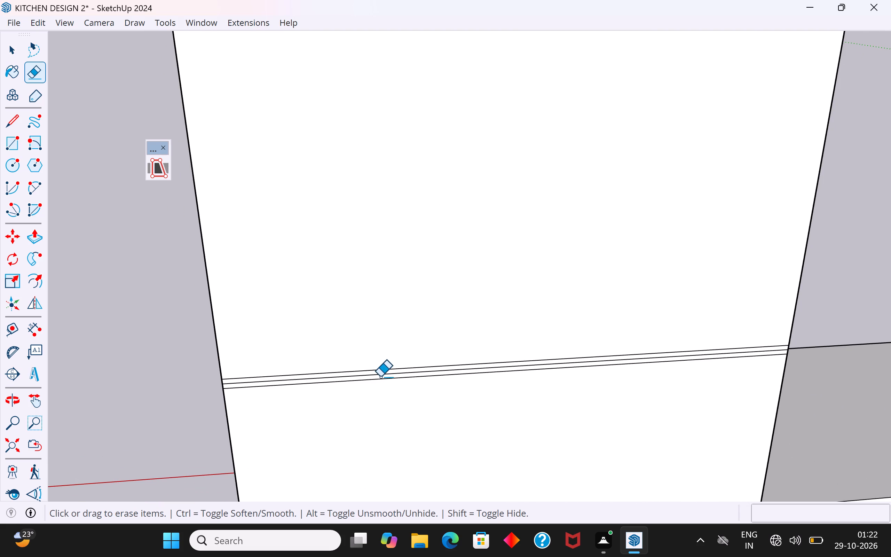
click(384, 374)
click(8, 46)
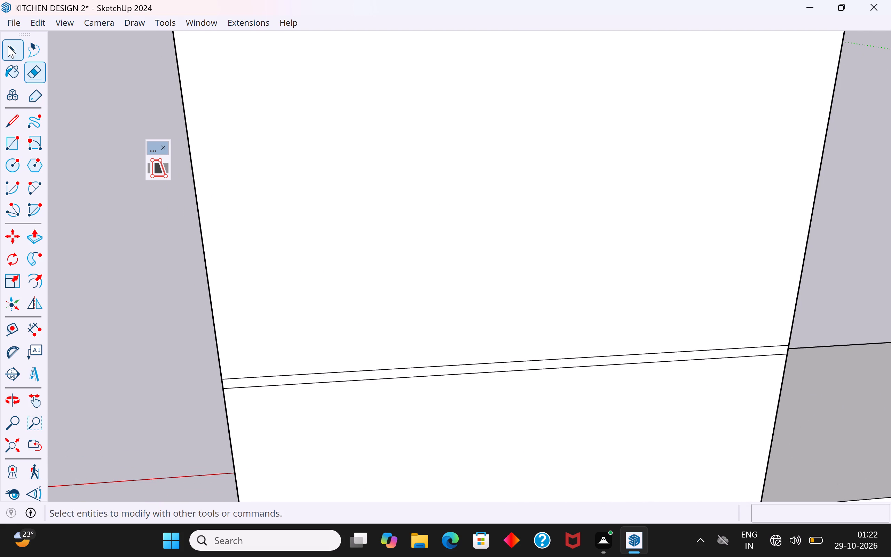
Examine the tall cabinet block and its dividing strips from several sides.
scroll(263, 244, down, 18)
middle_drag(340, 325, 262, 348)
middle_drag(233, 350, 170, 338)
middle_drag(47, 201, 174, 188)
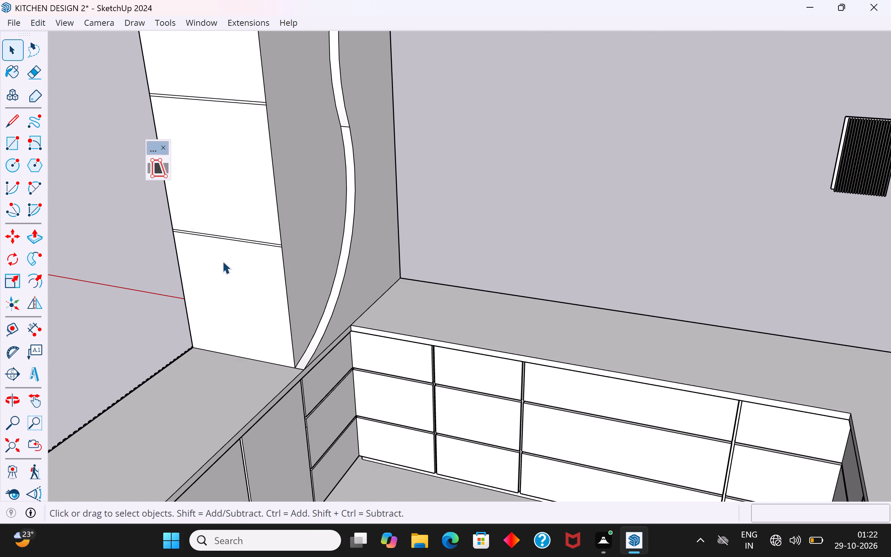
middle_drag(227, 269, 546, 199)
scroll(372, 286, down, 2)
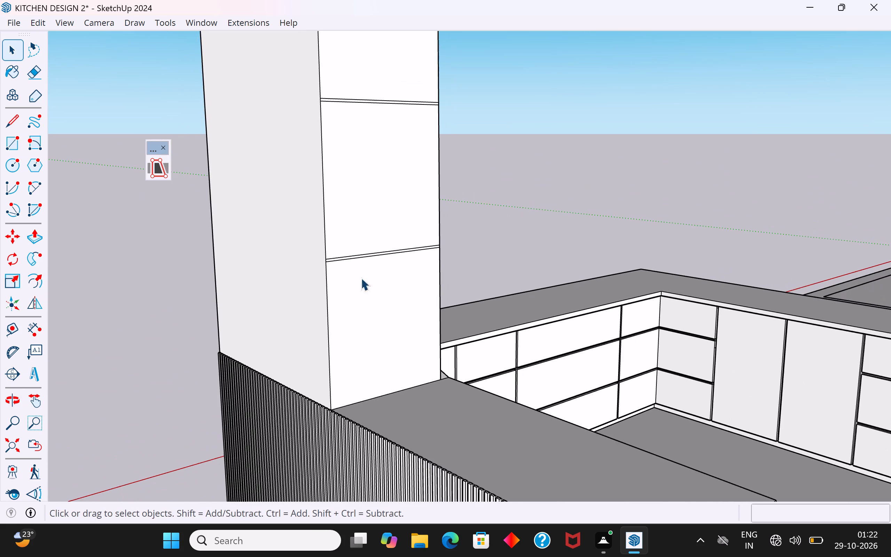
scroll(306, 329, down, 11)
middle_drag(344, 325, 165, 352)
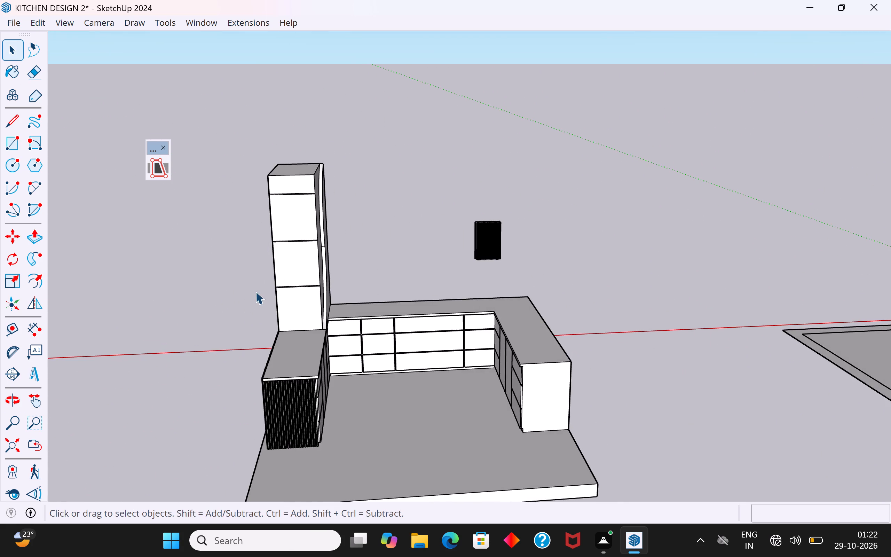
Place a vertical guide on the tall cabinet's narrow face, about 5/16" in from its outer long edge.
scroll(294, 268, up, 3)
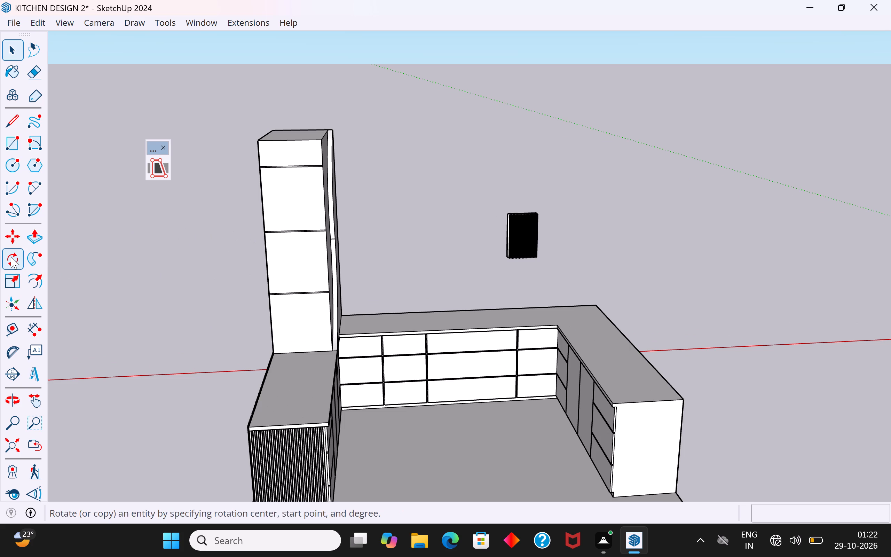
click(13, 329)
scroll(265, 327, up, 3)
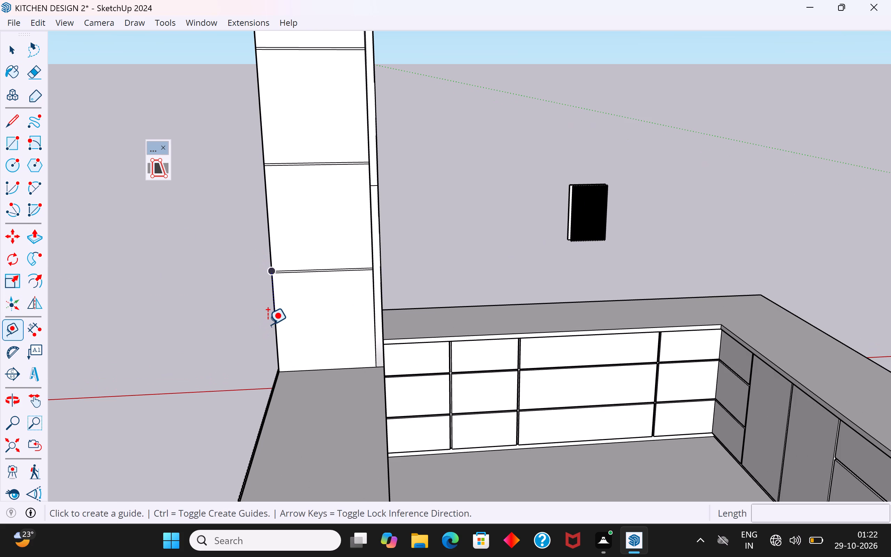
click(273, 324)
scroll(283, 324, up, 4)
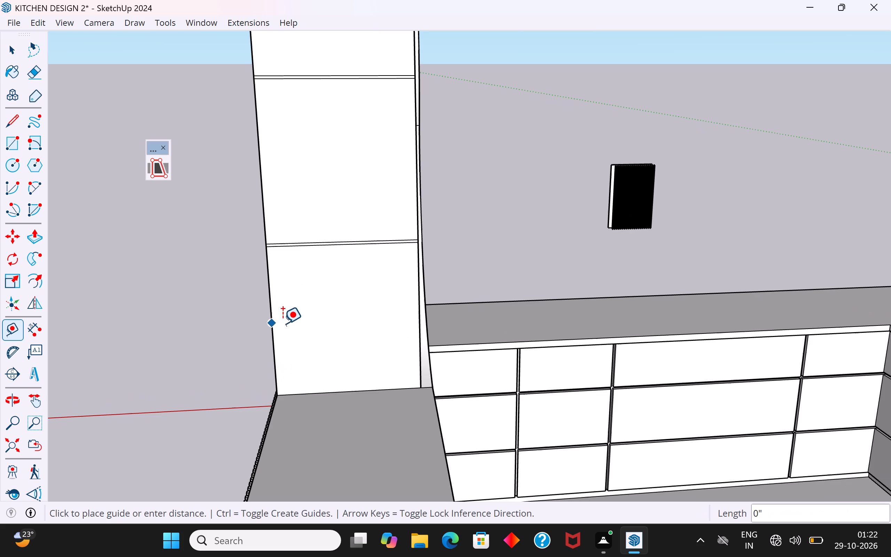
scroll(282, 320, up, 8)
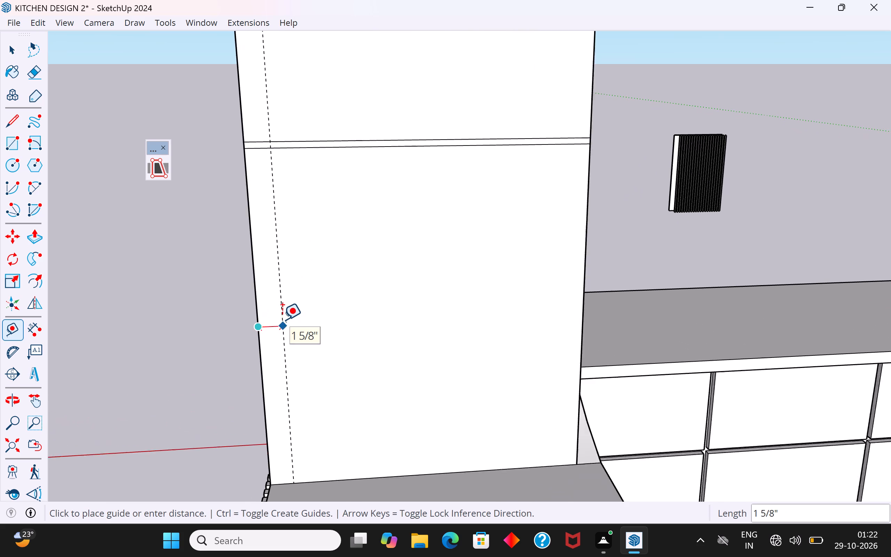
scroll(282, 320, up, 1)
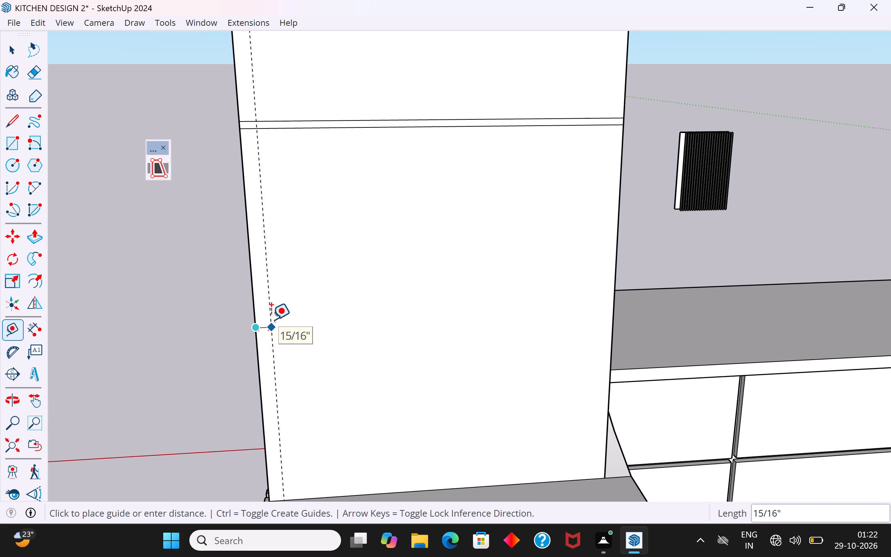
scroll(271, 320, up, 20)
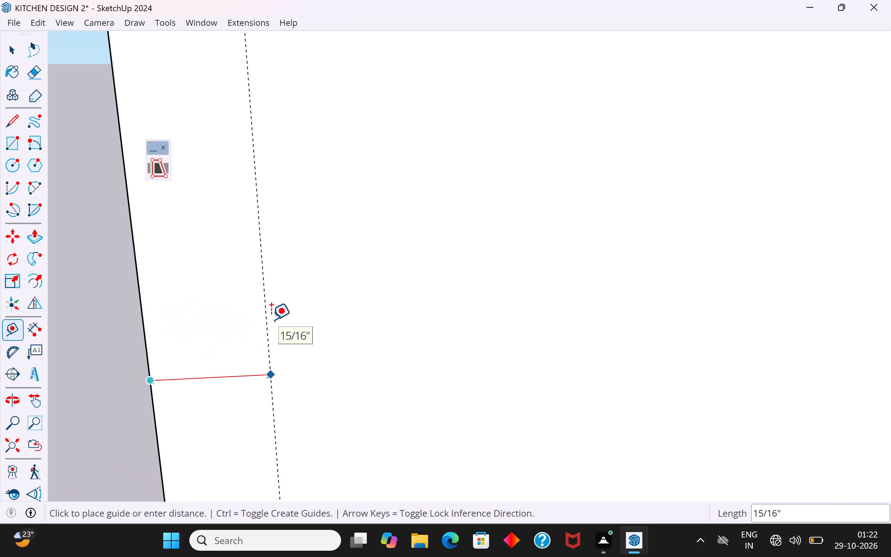
scroll(271, 320, up, 3)
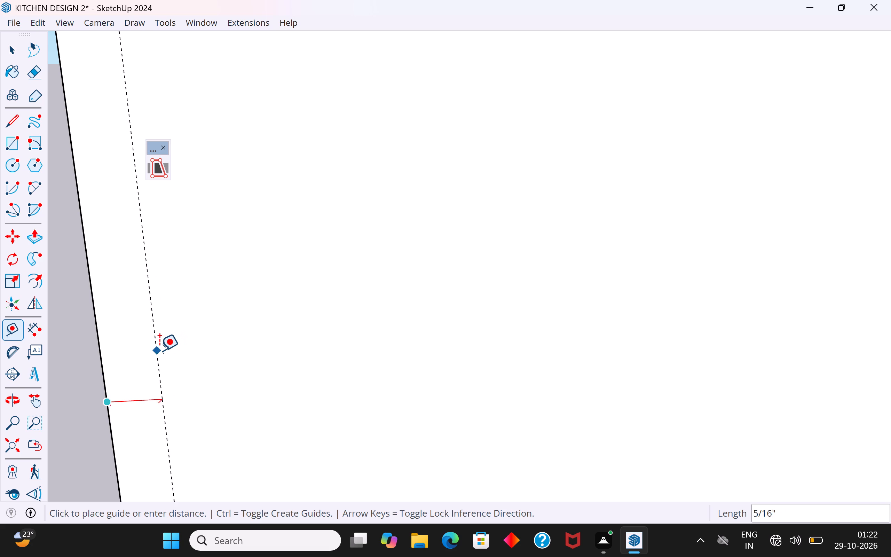
click(161, 352)
click(16, 51)
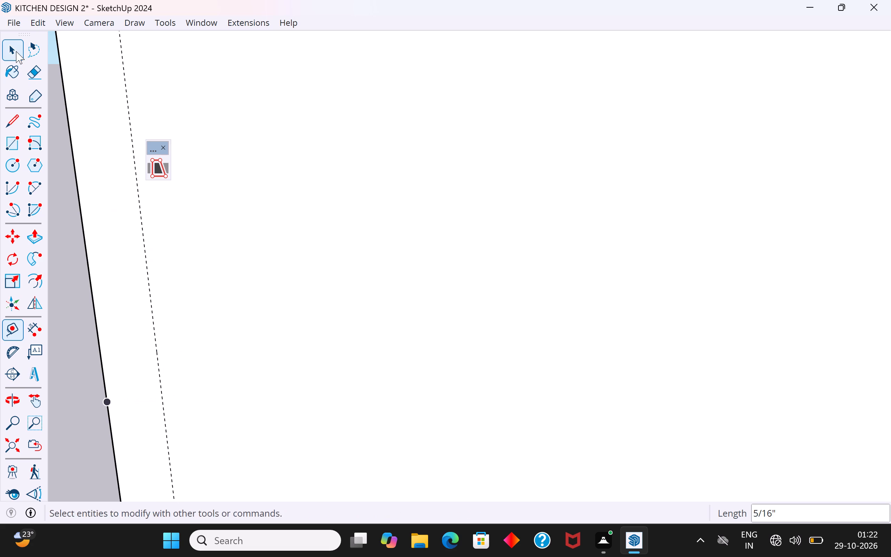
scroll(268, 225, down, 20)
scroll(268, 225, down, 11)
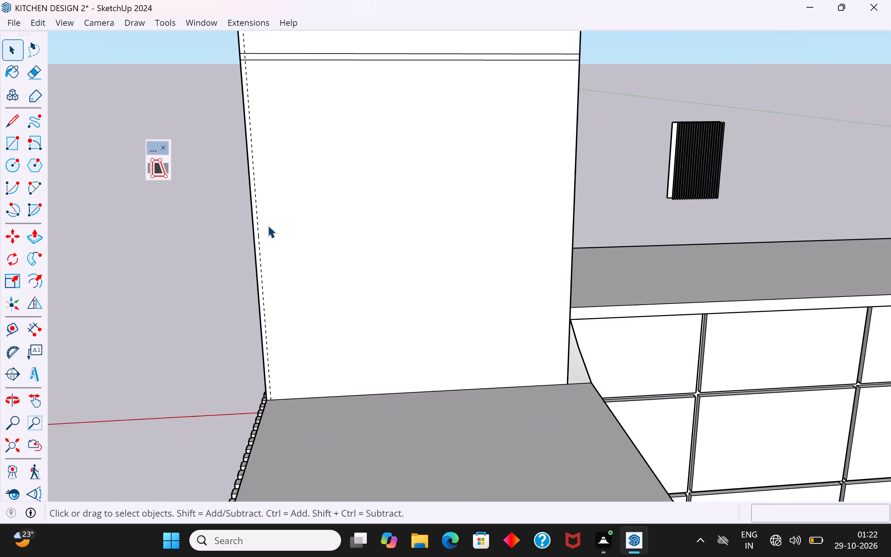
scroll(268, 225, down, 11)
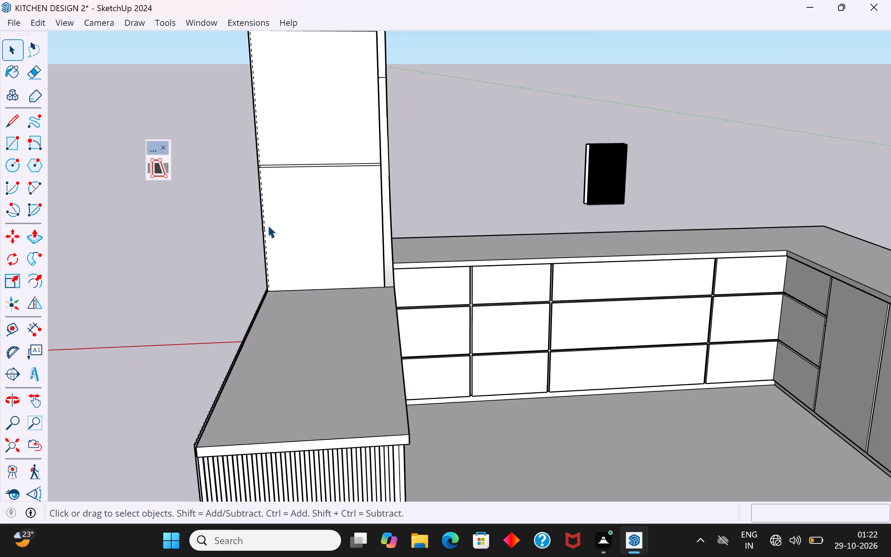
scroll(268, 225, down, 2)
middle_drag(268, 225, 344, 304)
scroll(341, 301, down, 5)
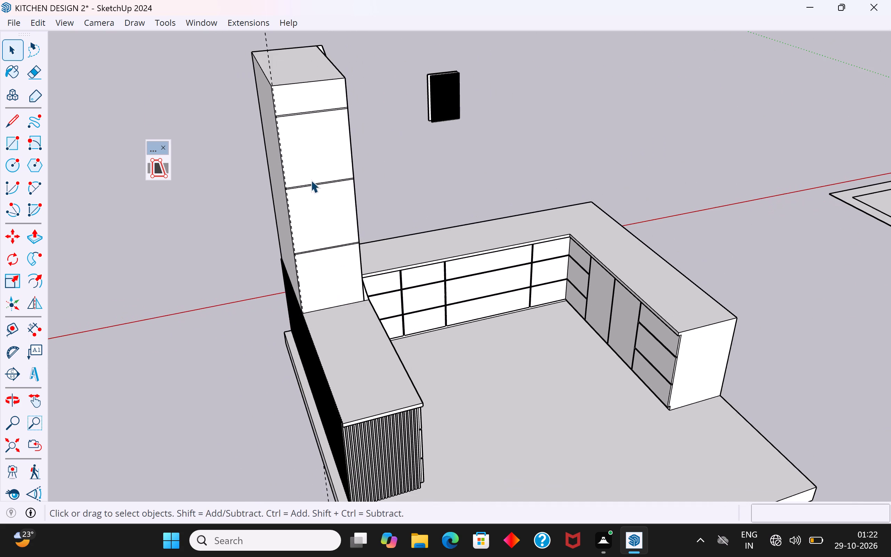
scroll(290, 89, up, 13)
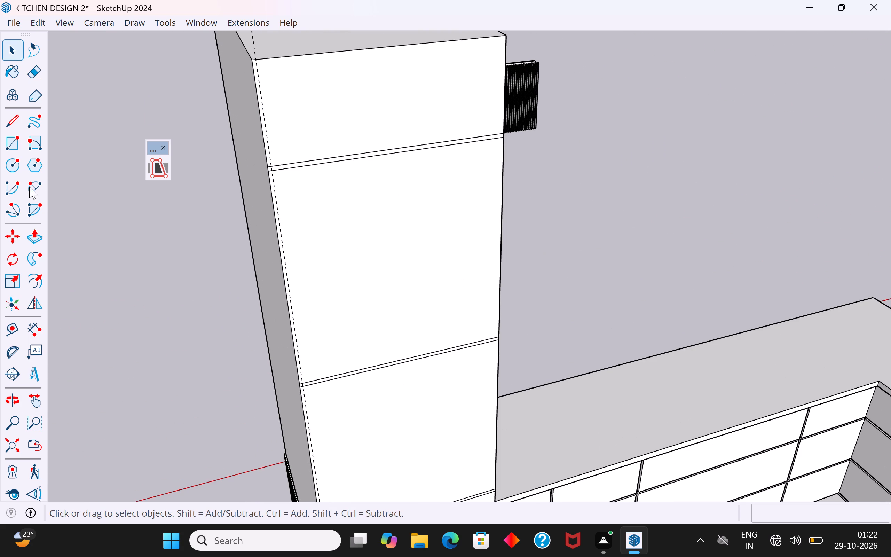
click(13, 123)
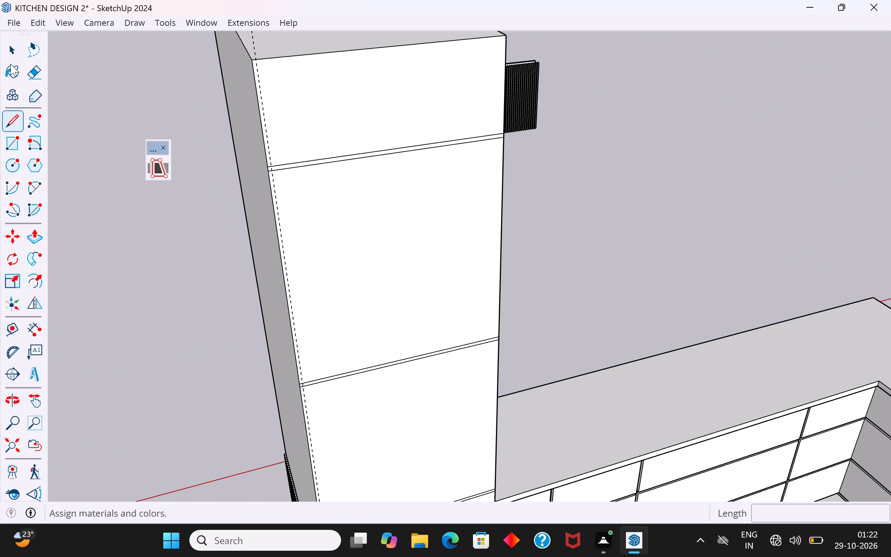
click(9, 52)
Move the vertical guide about 3/8" further inward from the outer long edge of the narrow face.
scroll(152, 181, down, 4)
scroll(200, 150, up, 7)
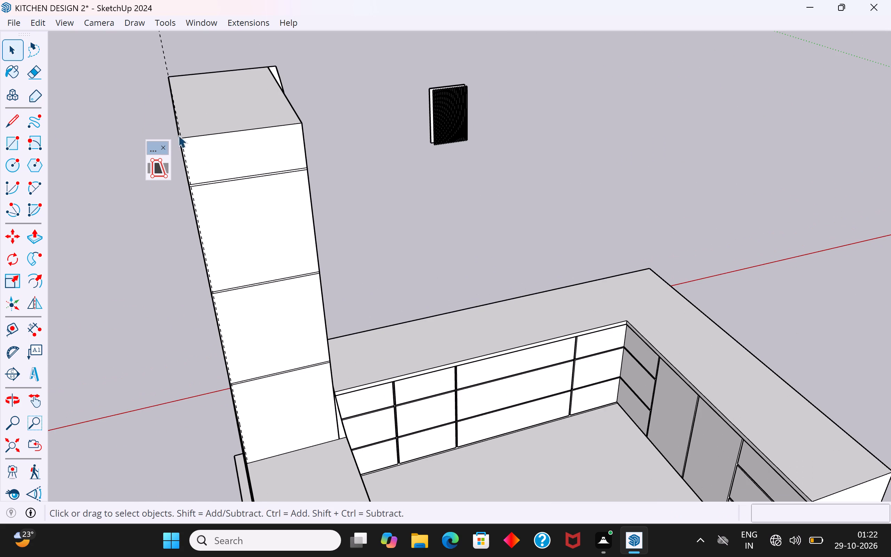
scroll(174, 174, up, 4)
scroll(184, 227, down, 3)
scroll(188, 164, up, 2)
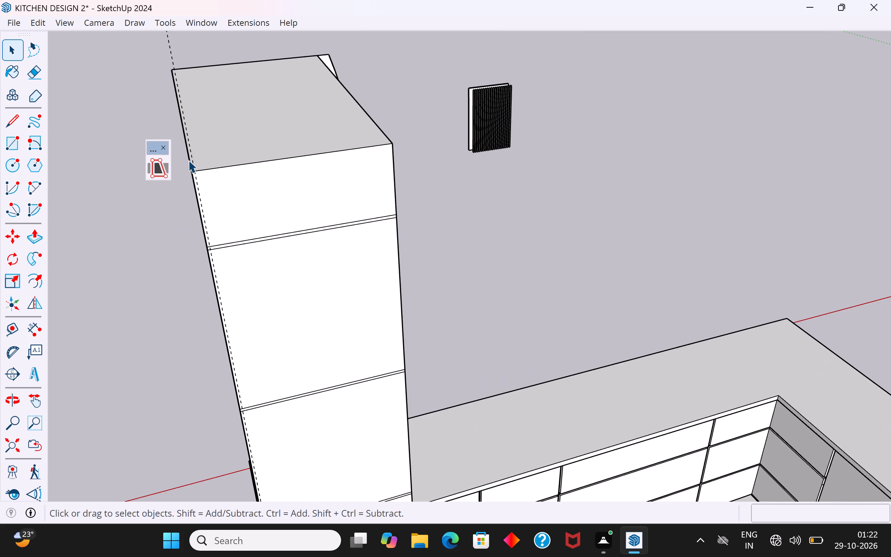
scroll(188, 160, up, 8)
click(191, 130)
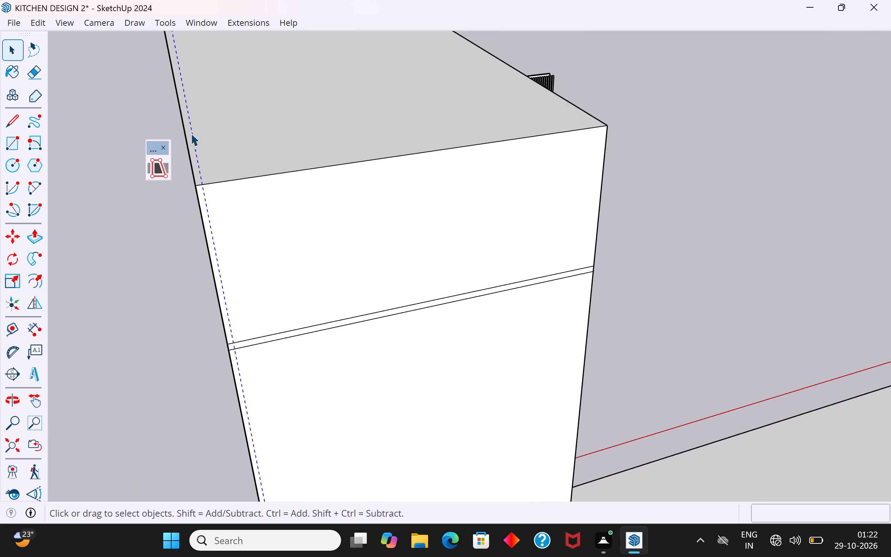
key(m)
scroll(207, 205, up, 5)
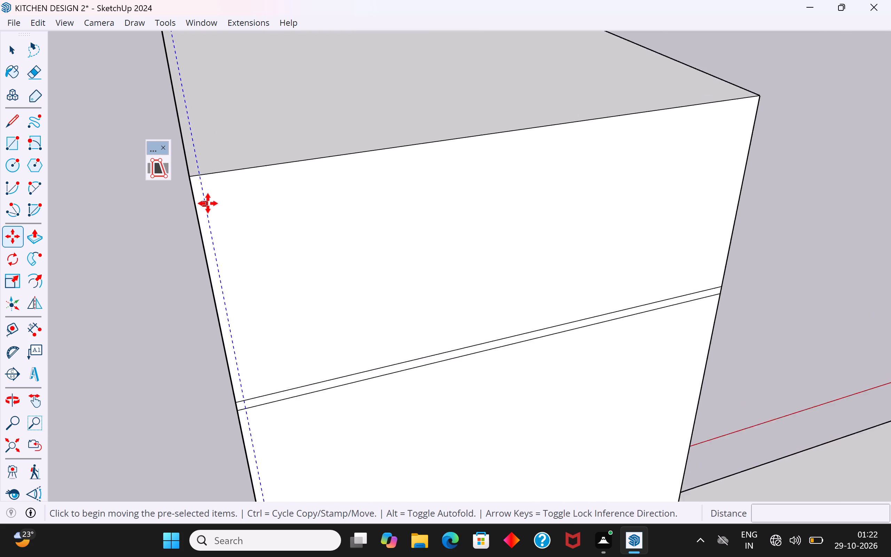
scroll(208, 203, up, 5)
click(197, 167)
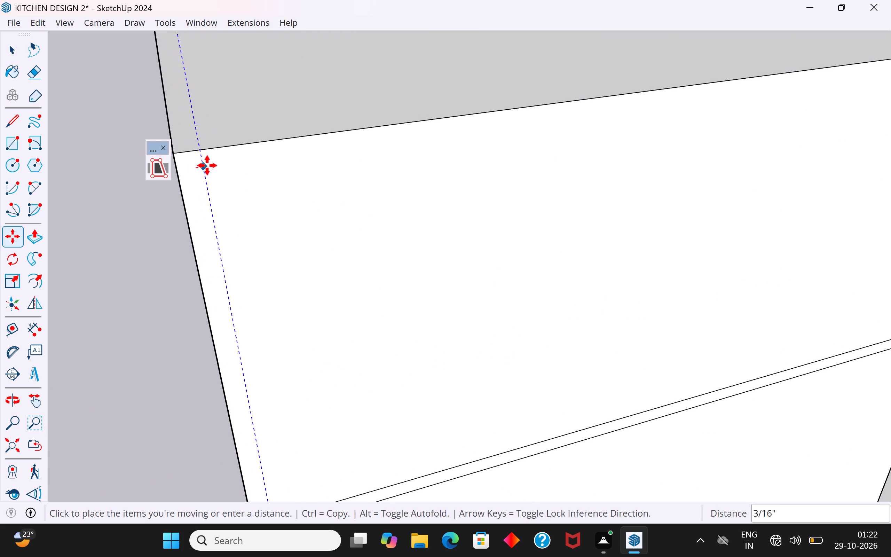
click(217, 165)
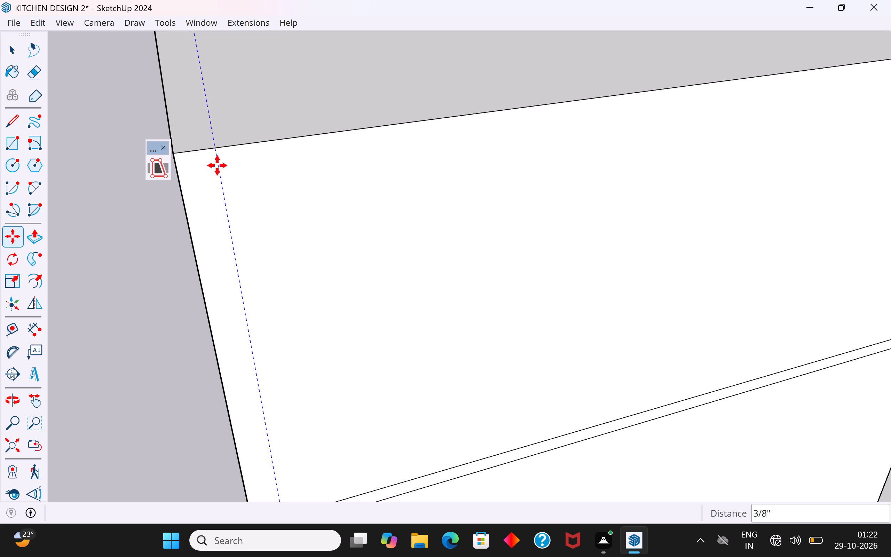
click(12, 47)
click(138, 235)
Draw a vertical line about 6' 9 7/16" long over the guide on the tall cabinet's narrow face, from bottom edge to top edge.
scroll(196, 161, down, 5)
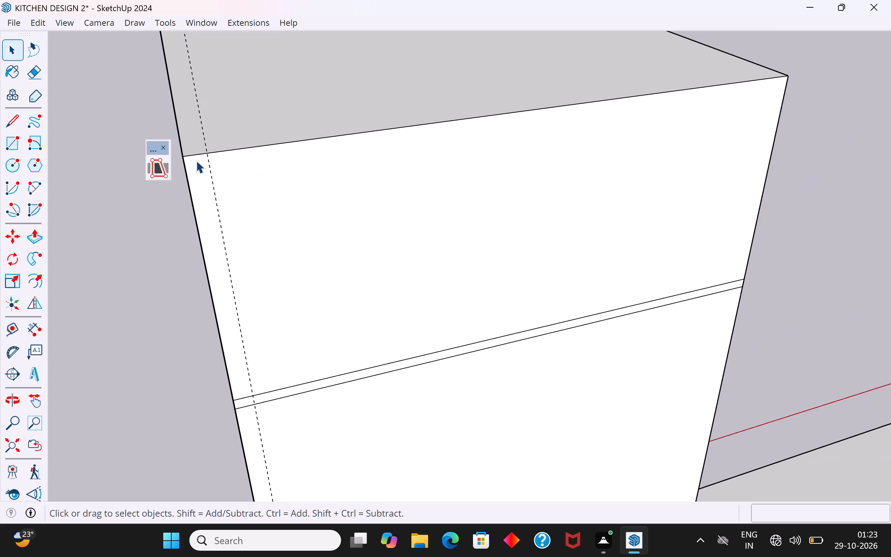
scroll(196, 160, down, 6)
click(7, 119)
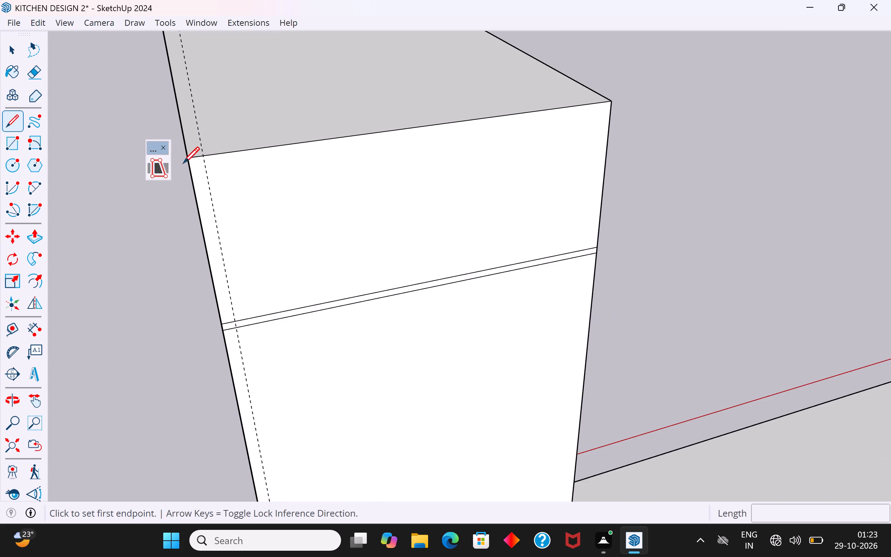
middle_drag(207, 159, 28, 226)
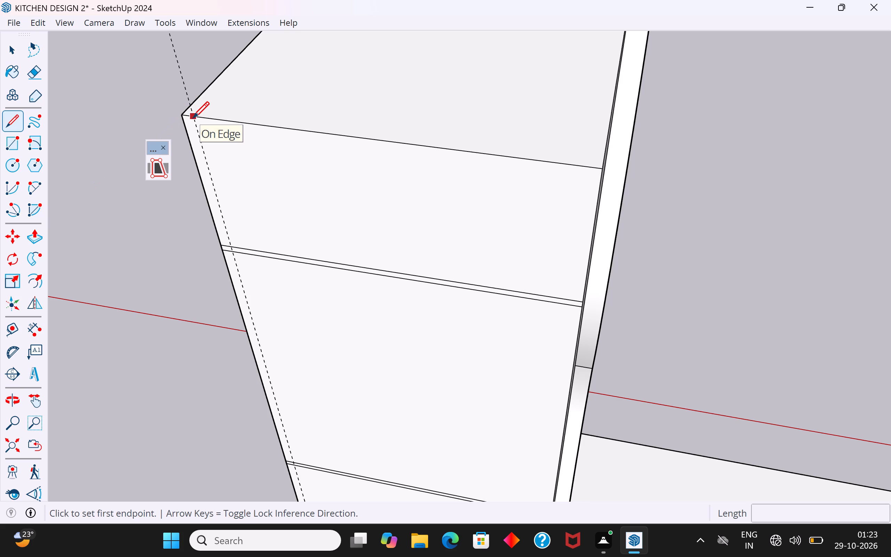
scroll(195, 118, up, 10)
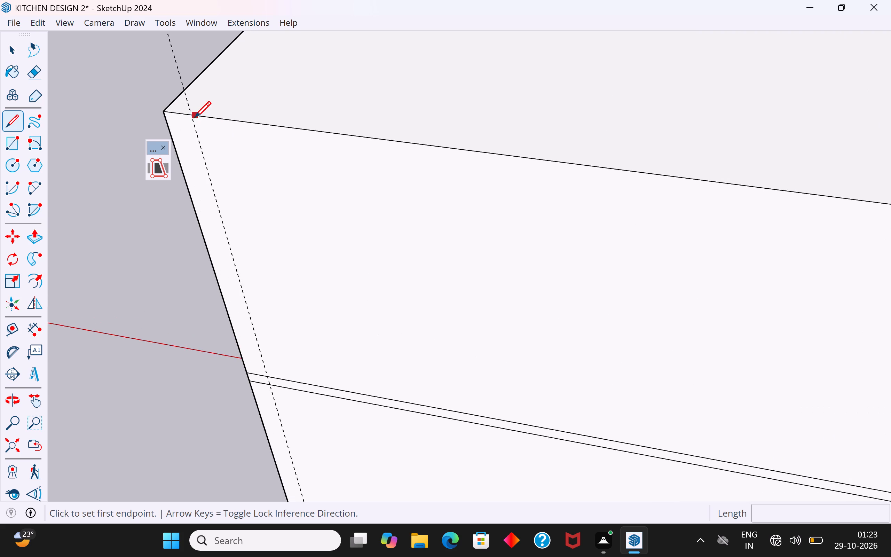
scroll(195, 117, up, 5)
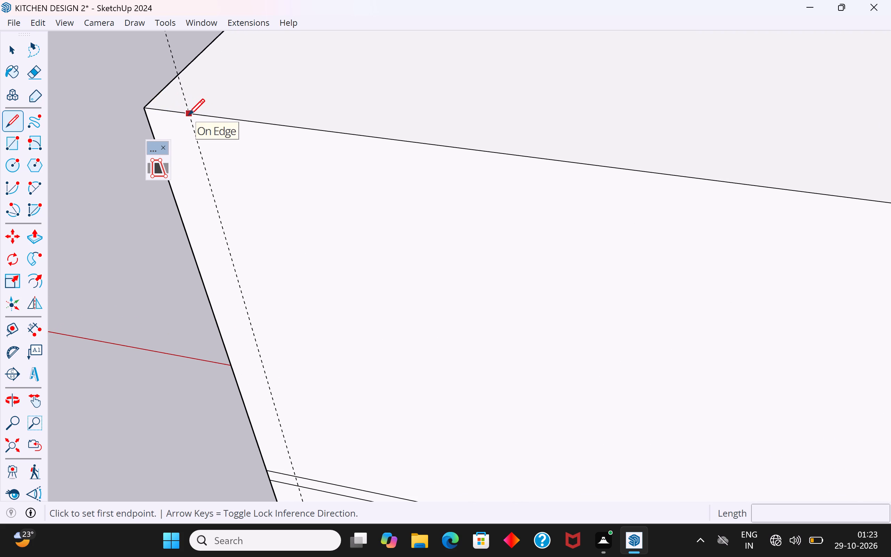
scroll(211, 147, up, 1)
middle_drag(210, 147, 209, 64)
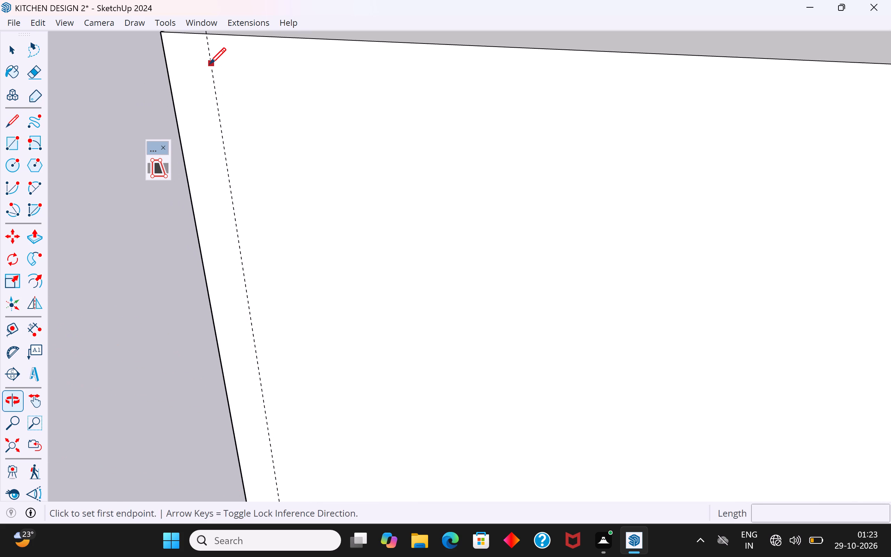
scroll(210, 64, down, 20)
scroll(210, 64, down, 7)
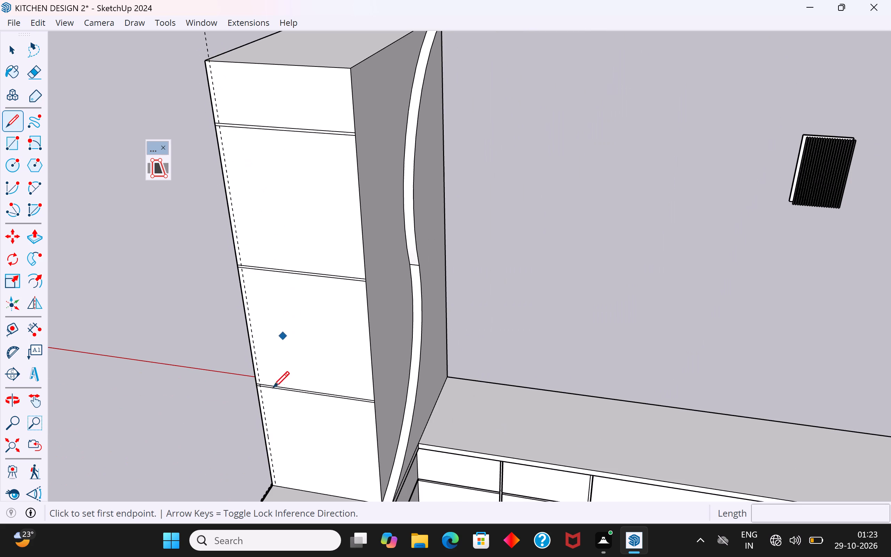
scroll(285, 496, up, 6)
scroll(258, 156, down, 5)
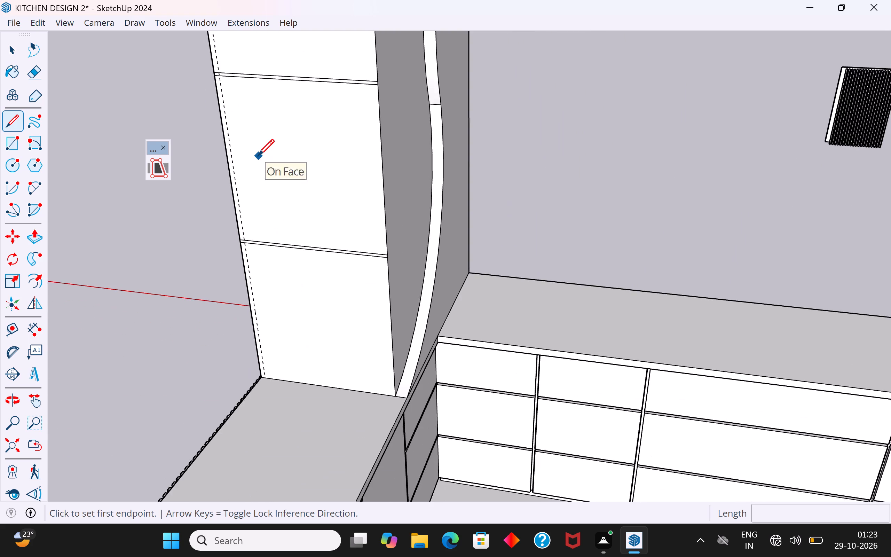
scroll(259, 155, down, 6)
scroll(280, 283, up, 15)
scroll(260, 298, down, 2)
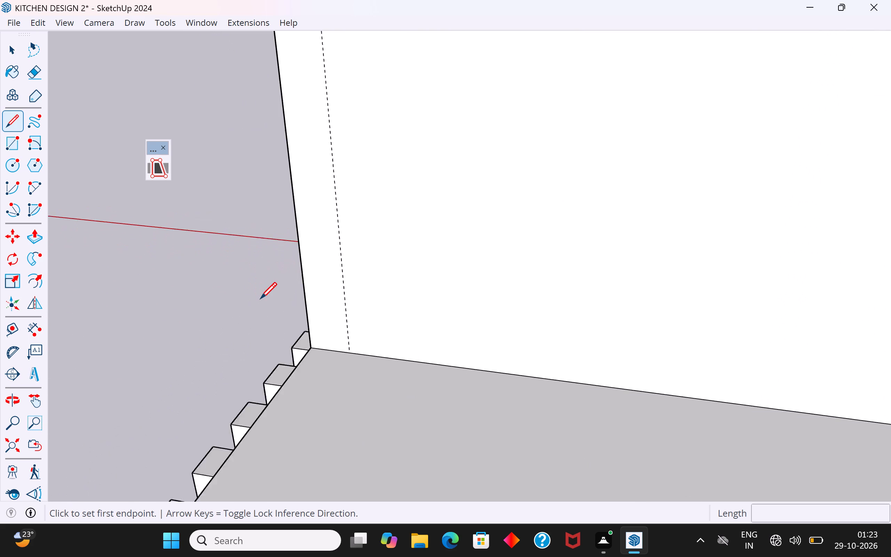
scroll(260, 298, down, 2)
click(310, 328)
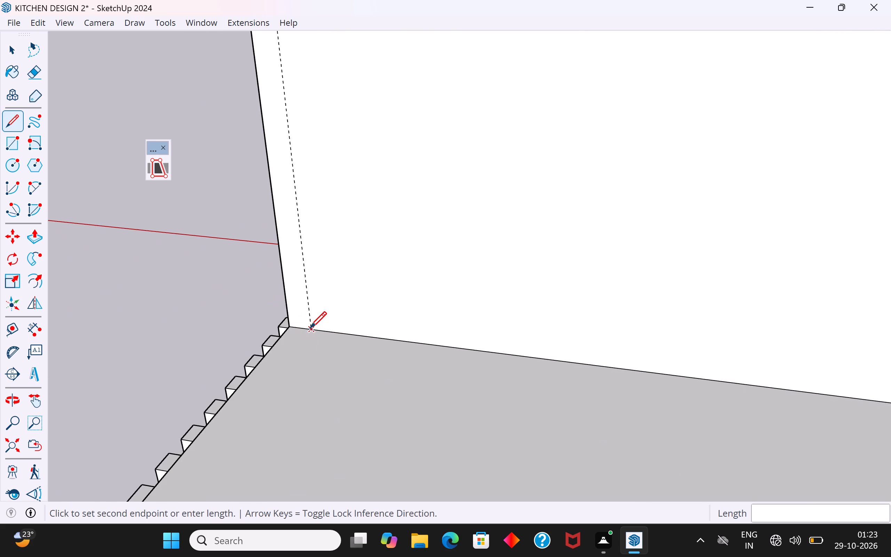
scroll(310, 328, down, 20)
scroll(310, 328, down, 6)
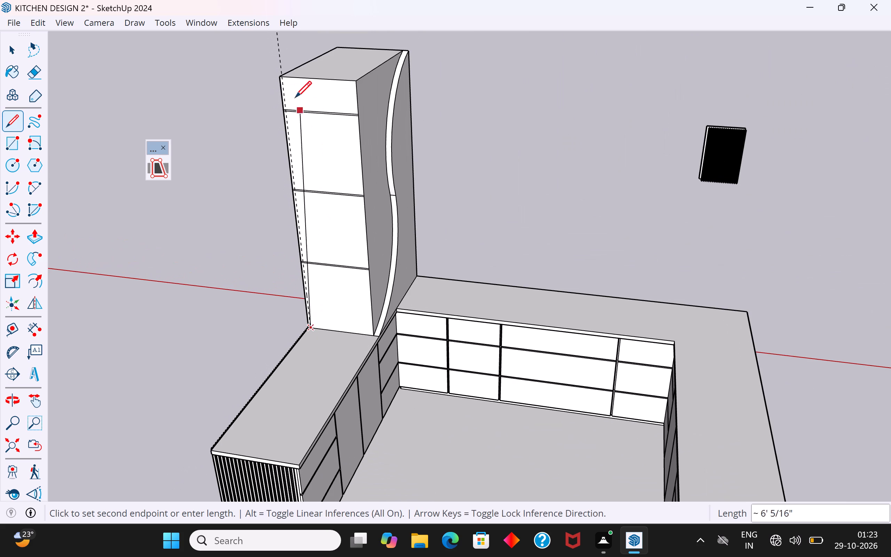
scroll(285, 82, up, 15)
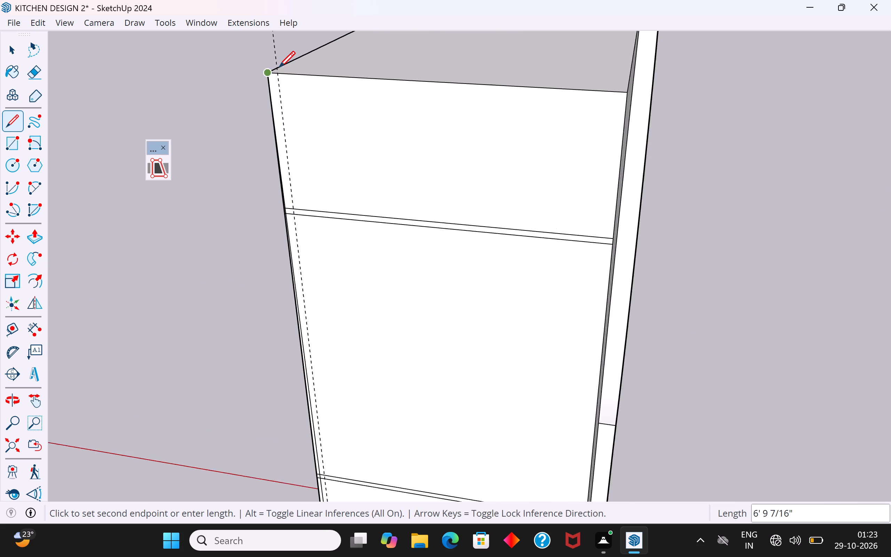
scroll(279, 67, up, 5)
click(280, 80)
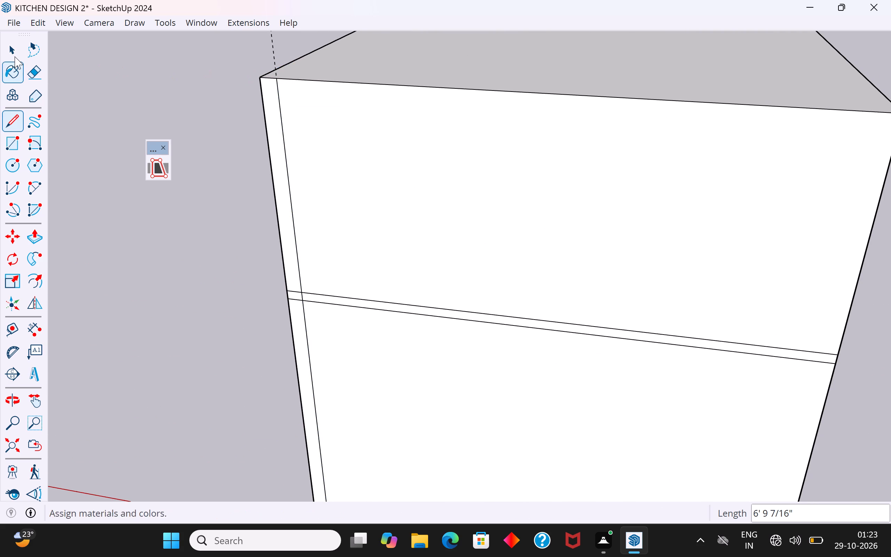
click(11, 53)
click(167, 79)
Erase the short ends of the lowest and middle dividing strips between the new vertical line and the narrow face's outer edge.
scroll(239, 64, down, 9)
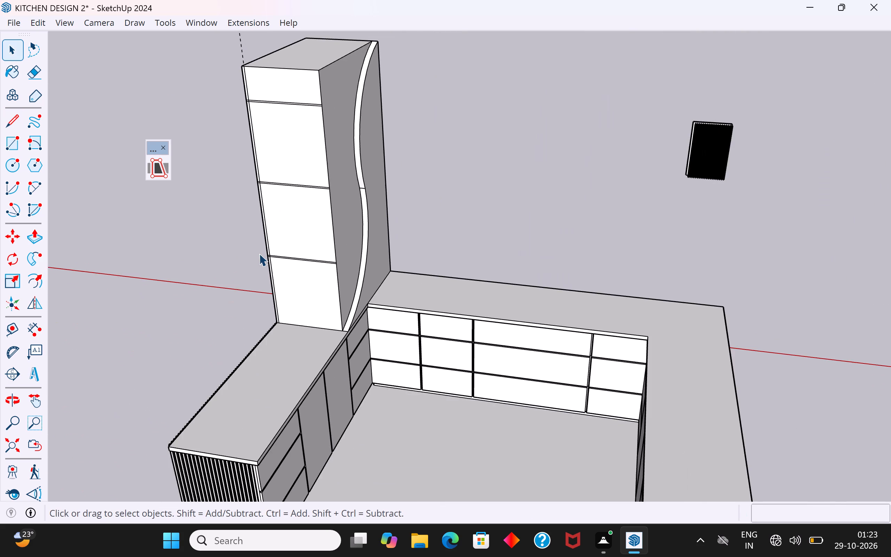
scroll(259, 257, up, 12)
scroll(276, 257, down, 2)
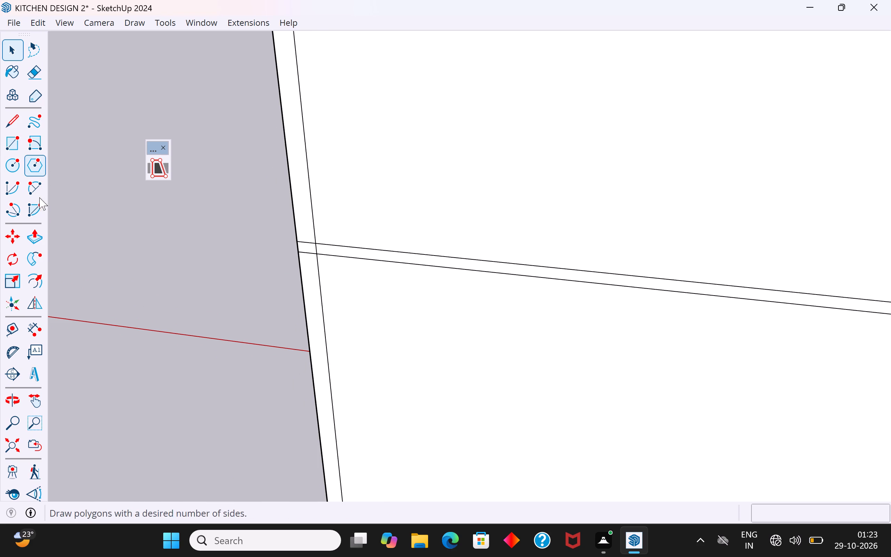
click(36, 75)
scroll(303, 236, up, 3)
drag(304, 237, 308, 264)
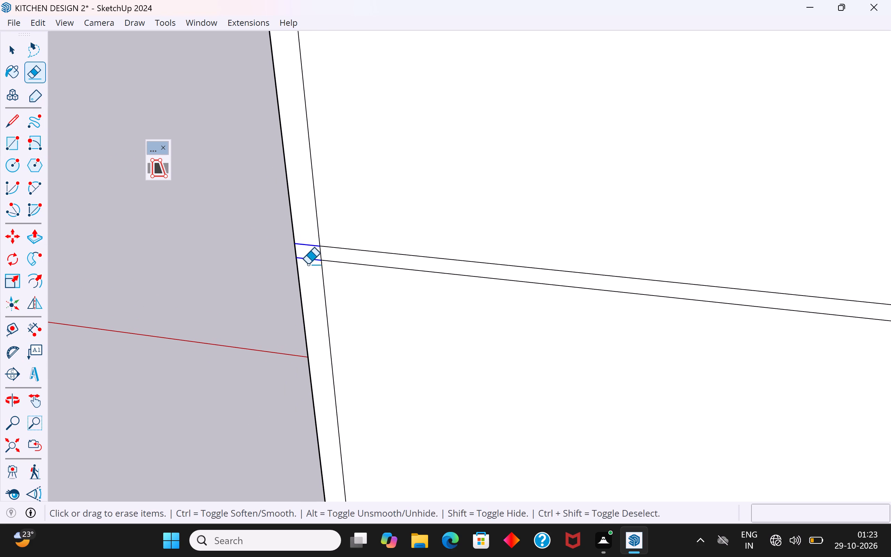
drag(308, 264, 308, 268)
scroll(317, 387, down, 18)
scroll(315, 213, up, 19)
drag(281, 177, 283, 220)
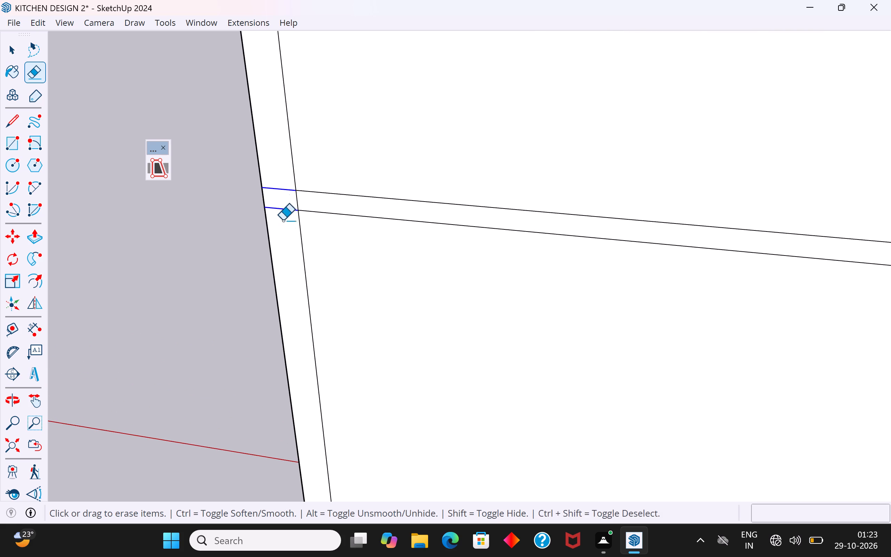
drag(283, 220, 282, 228)
Erase the short end of the top dividing strip where it crosses the vertical border strip on the tall cabinet's narrow face.
scroll(329, 397, down, 20)
scroll(307, 215, up, 3)
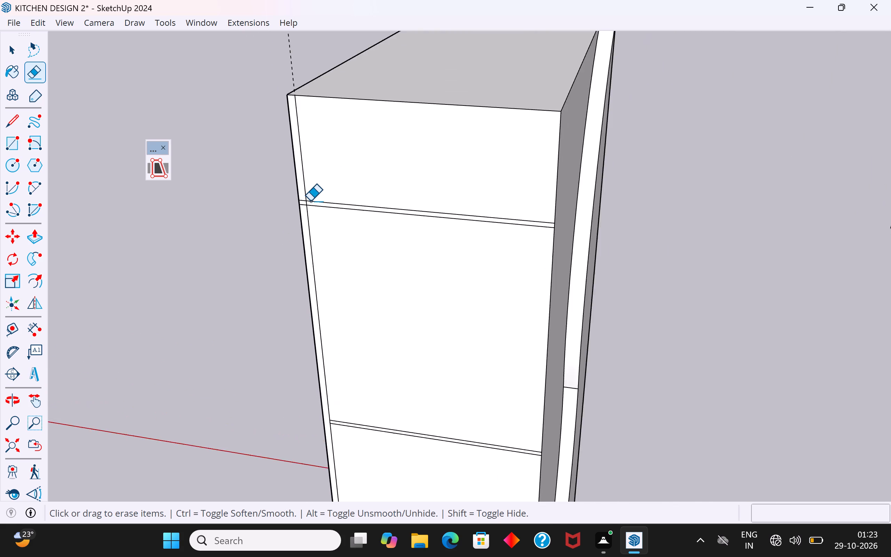
scroll(310, 201, up, 11)
scroll(285, 210, down, 3)
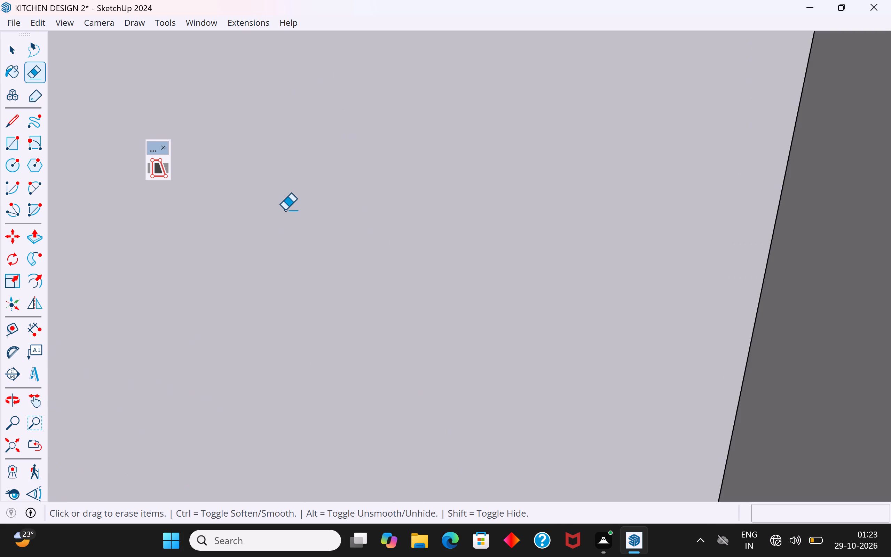
scroll(285, 210, down, 1)
drag(300, 184, 302, 220)
scroll(304, 221, down, 7)
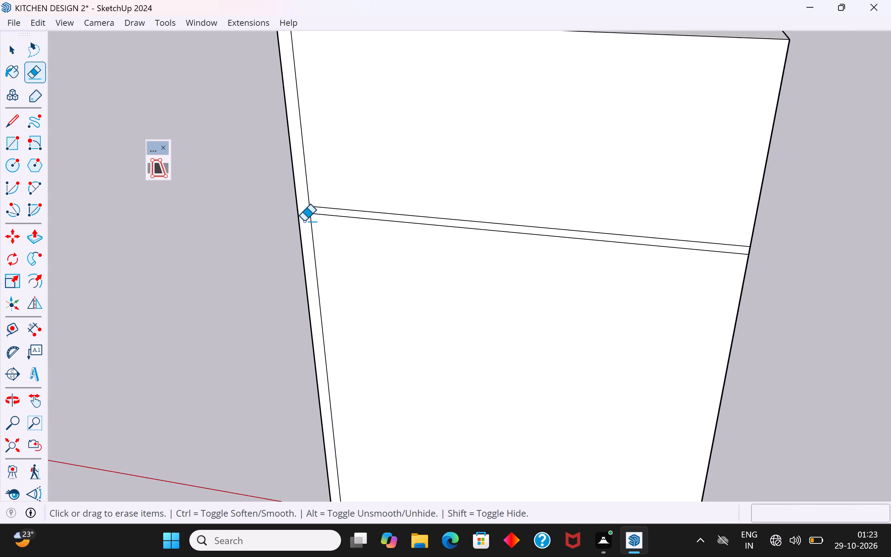
scroll(304, 221, down, 10)
Delete the vertical guide line on the tall cabinet's narrow face.
click(15, 47)
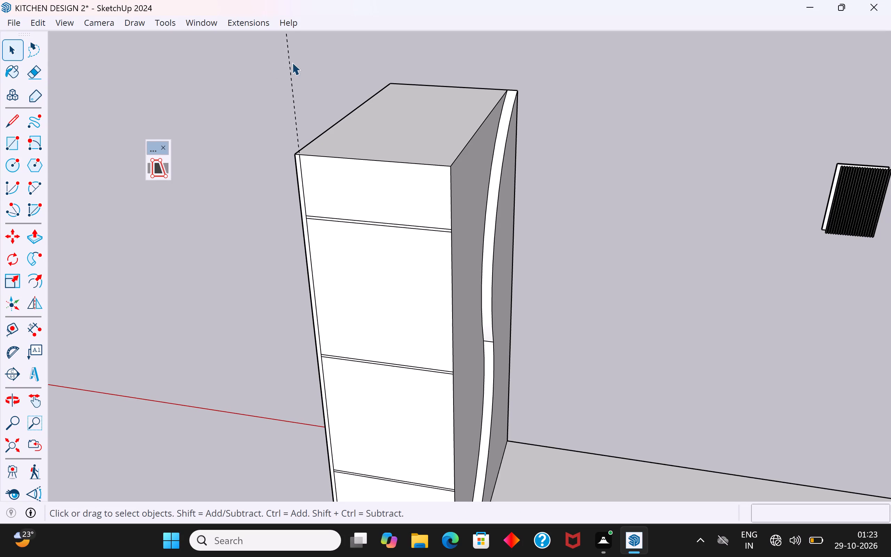
drag(292, 62, 287, 89)
key(Delete)
Examine the detailed tall cabinet and the whole U-shaped kitchen from the front, sides and back.
scroll(287, 89, down, 6)
middle_drag(391, 186, 265, 185)
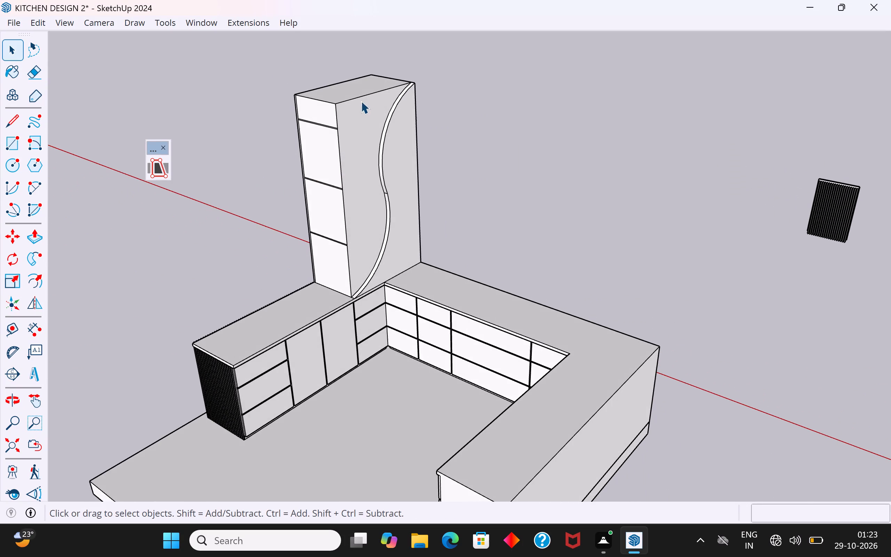
scroll(364, 94, up, 4)
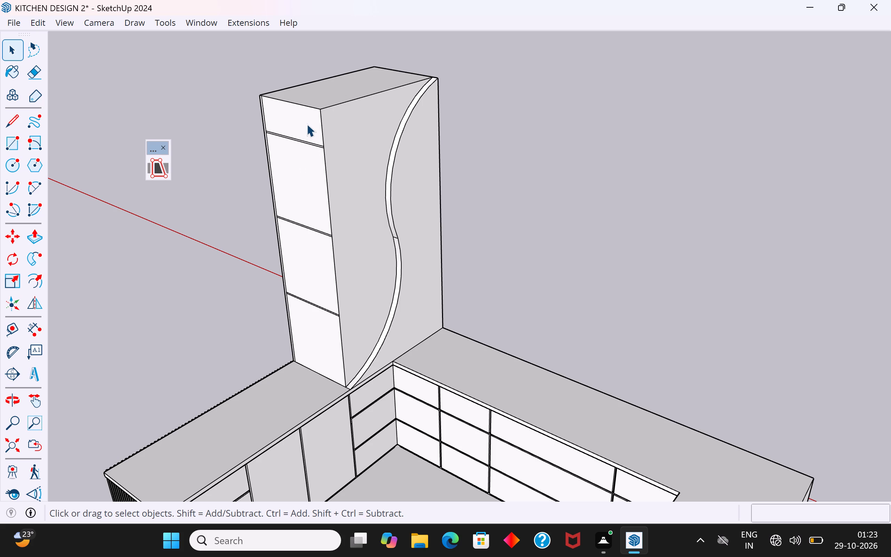
middle_drag(302, 182, 471, 71)
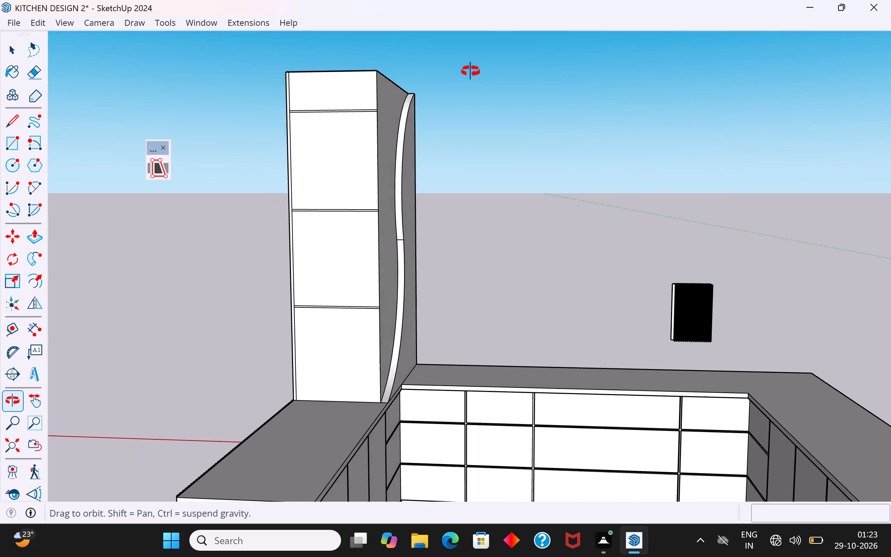
middle_drag(471, 71, 488, 111)
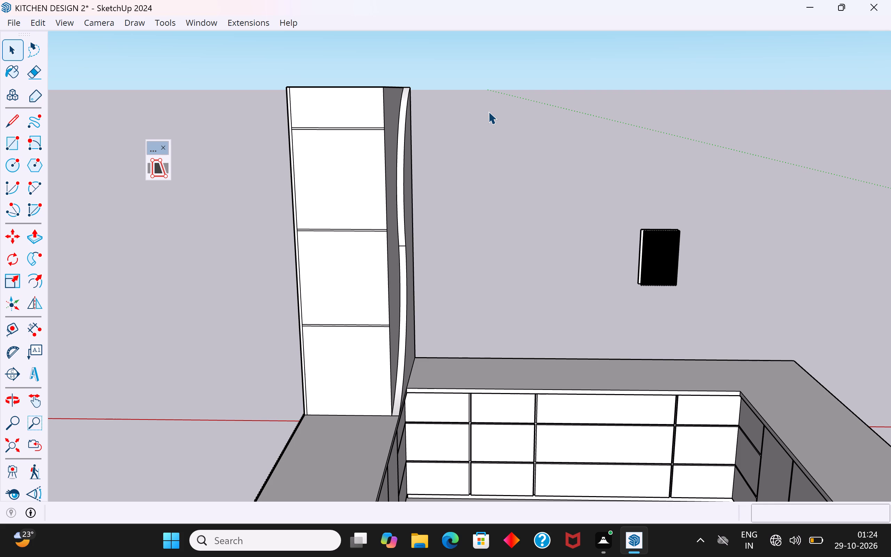
scroll(507, 81, down, 4)
middle_click(405, 155)
scroll(545, 114, down, 2)
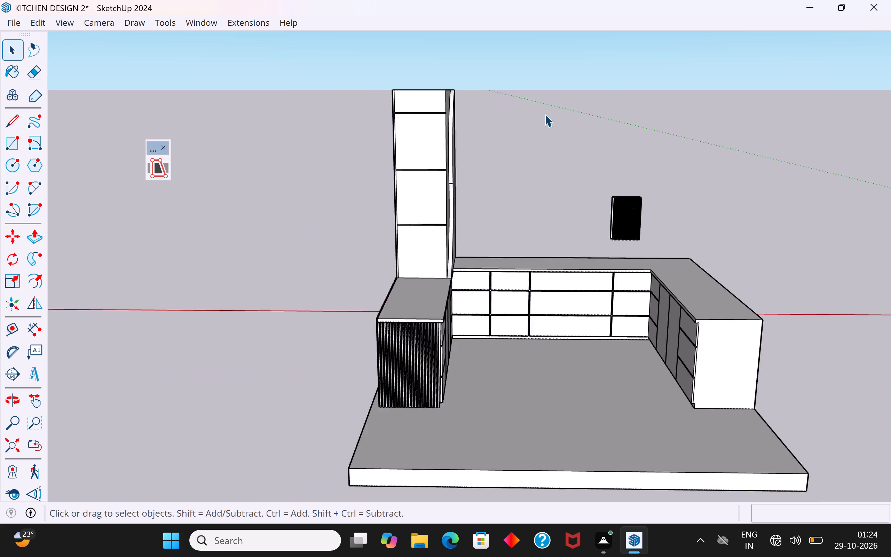
scroll(545, 114, down, 3)
middle_drag(515, 134, 817, 193)
middle_drag(512, 128, 361, 127)
scroll(439, 103, up, 1)
middle_drag(492, 121, 133, 101)
middle_drag(422, 103, 361, 118)
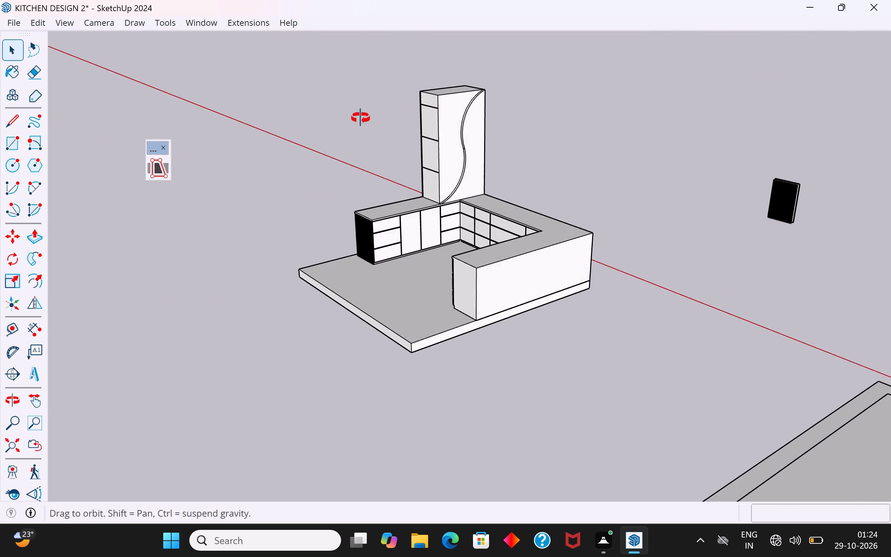
middle_drag(361, 118, 352, 119)
scroll(495, 100, up, 2)
middle_drag(404, 158, 890, 163)
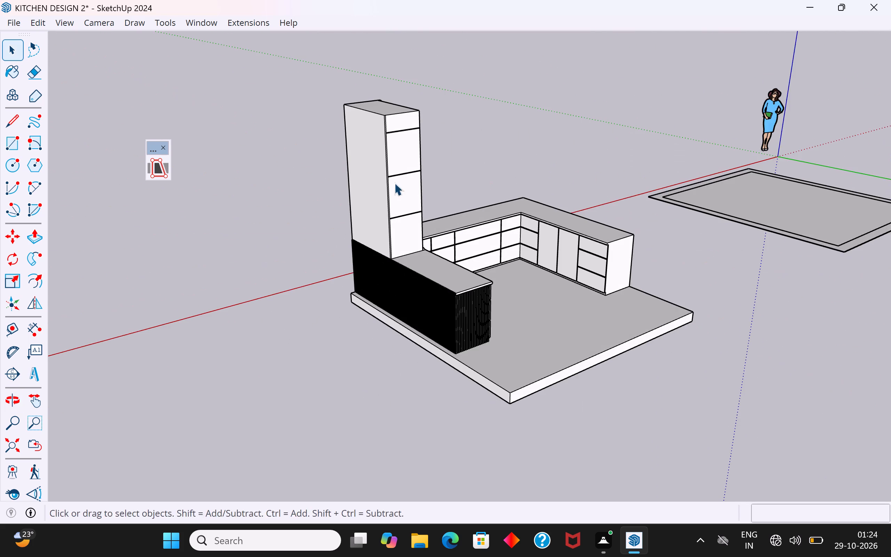
middle_drag(394, 183, 482, 179)
Measure from the tall cabinet's outer top back corner to the countertop level and to the floor slab, without placing a dimension.
click(38, 329)
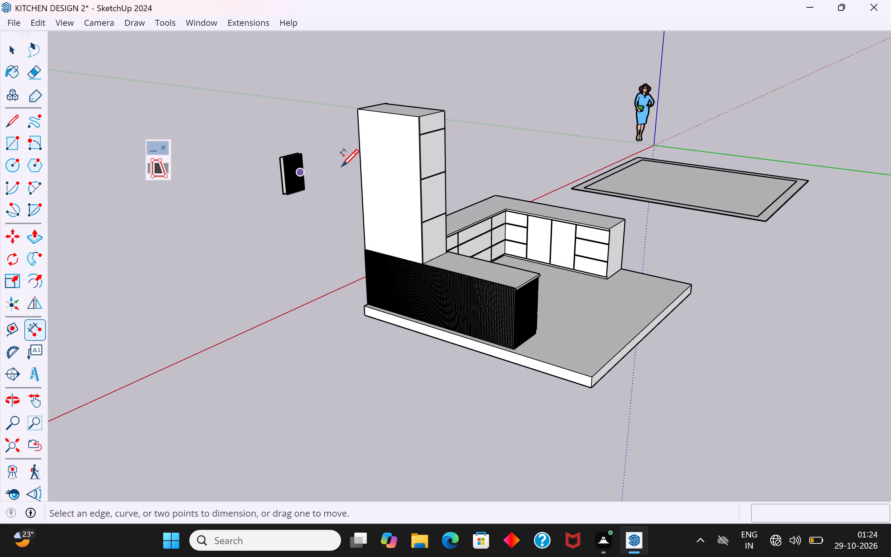
click(356, 110)
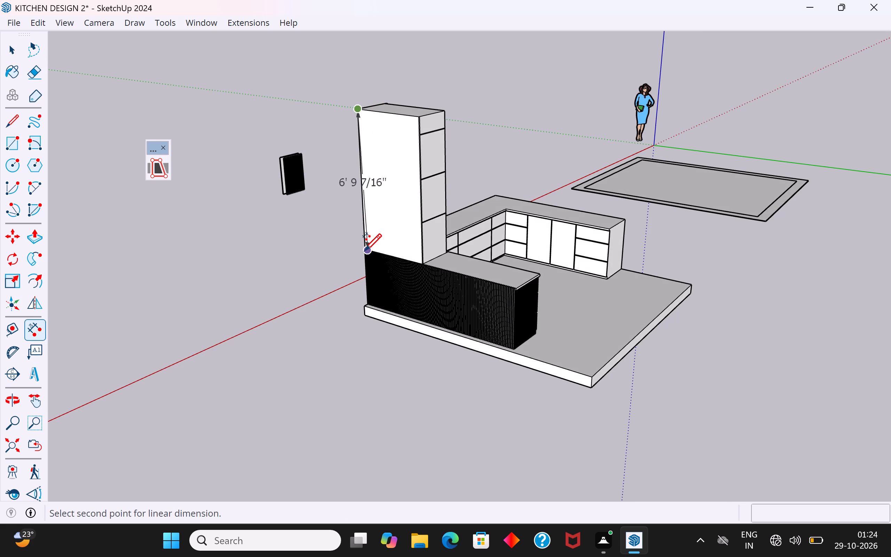
scroll(361, 264, up, 8)
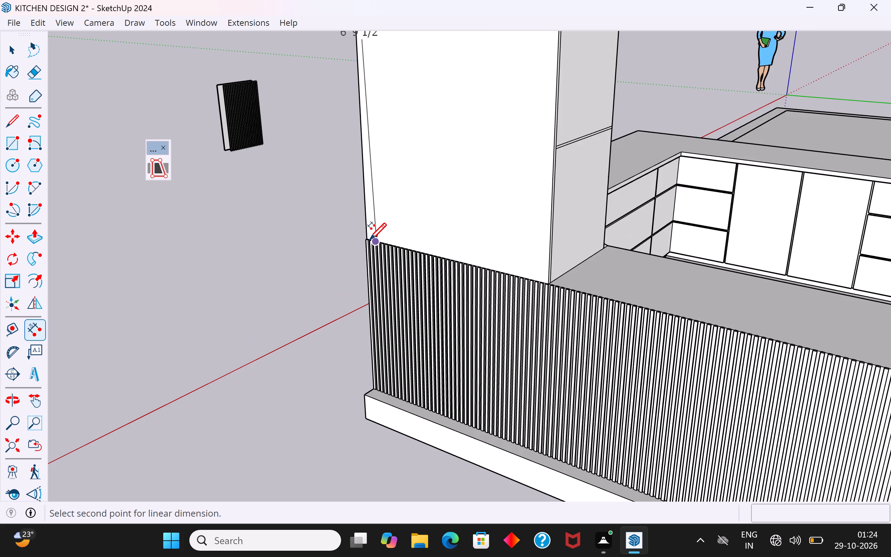
scroll(369, 239, up, 5)
scroll(451, 203, down, 5)
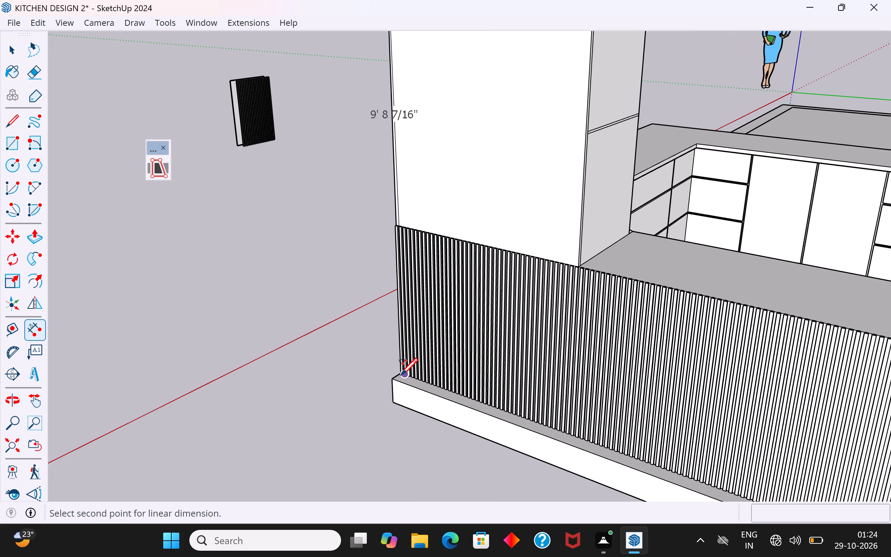
scroll(399, 374, down, 6)
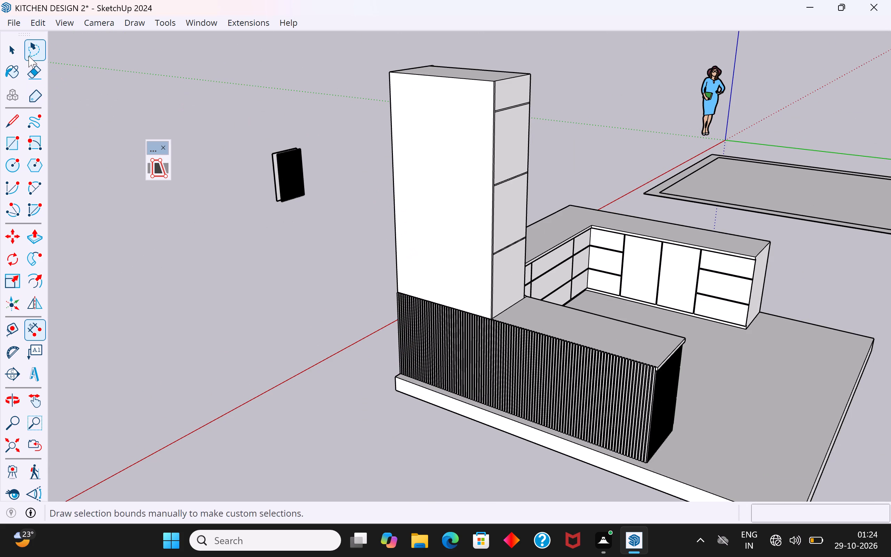
click(17, 48)
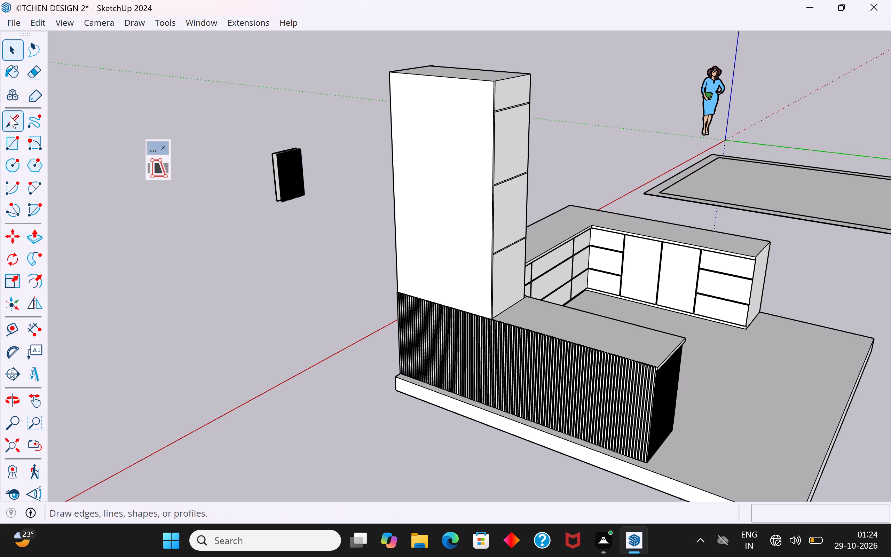
Draw a 12' vertical line upward from the floor slab's top corner beside the tall cabinet's fluted back.
click(10, 116)
scroll(393, 382, up, 9)
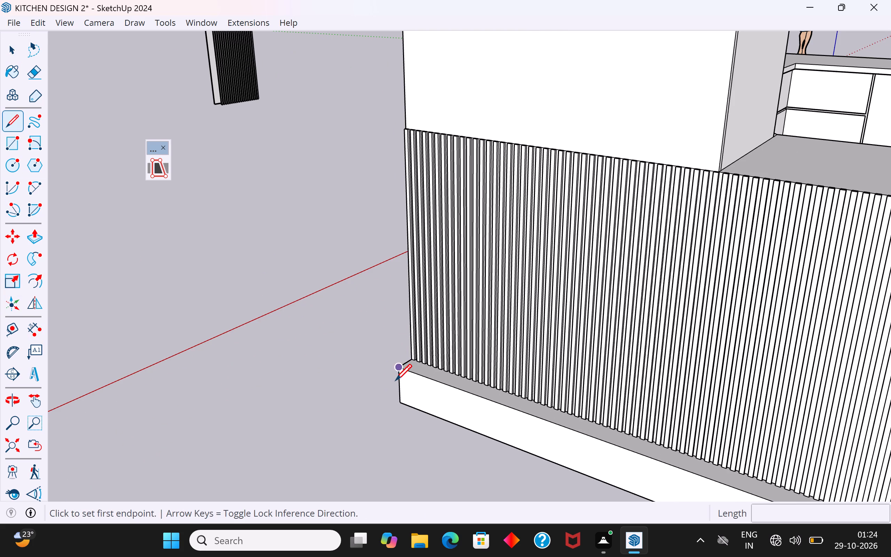
click(397, 365)
scroll(397, 365, down, 17)
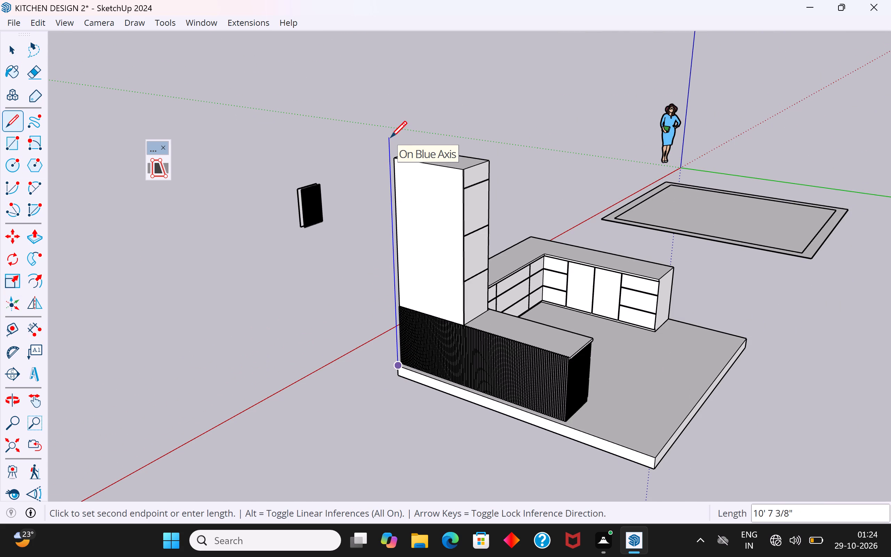
text(12')
key(Return)
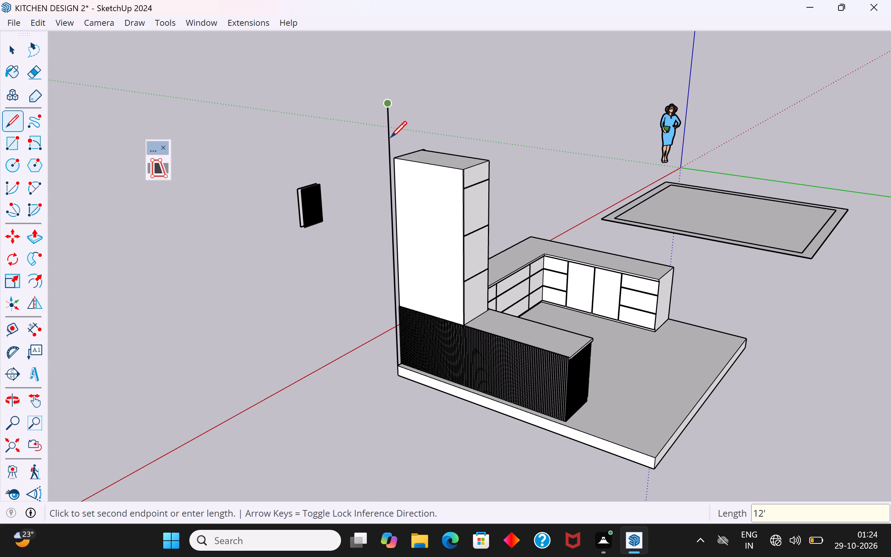
click(12, 49)
click(257, 65)
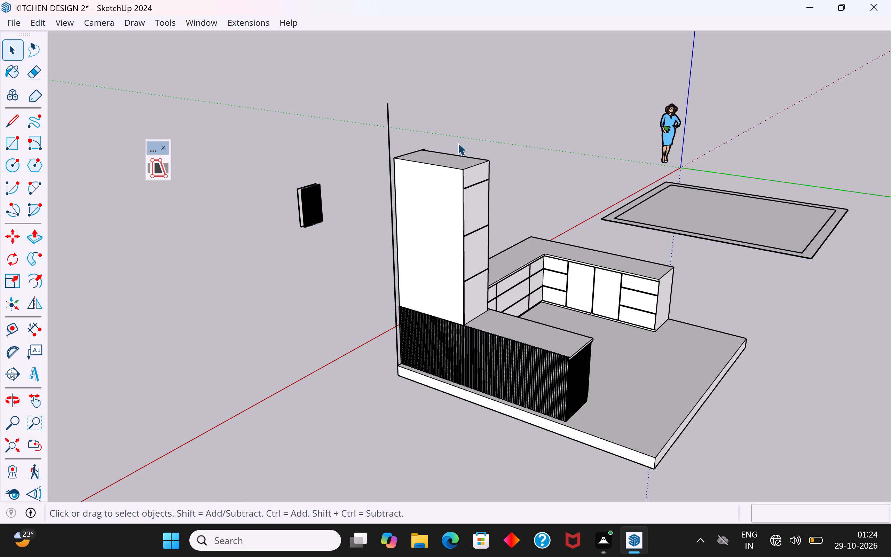
Move the edges of all three horizontal dividing strips on the tall cabinet's narrow face down about 5".
middle_drag(457, 145, 0, 206)
middle_drag(310, 175, 315, 153)
scroll(353, 150, up, 3)
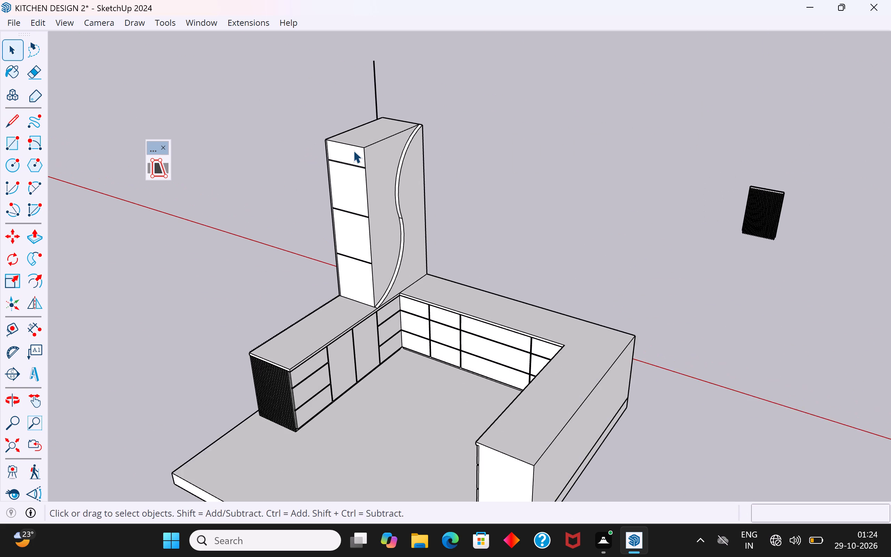
scroll(349, 254, up, 3)
scroll(375, 279, up, 4)
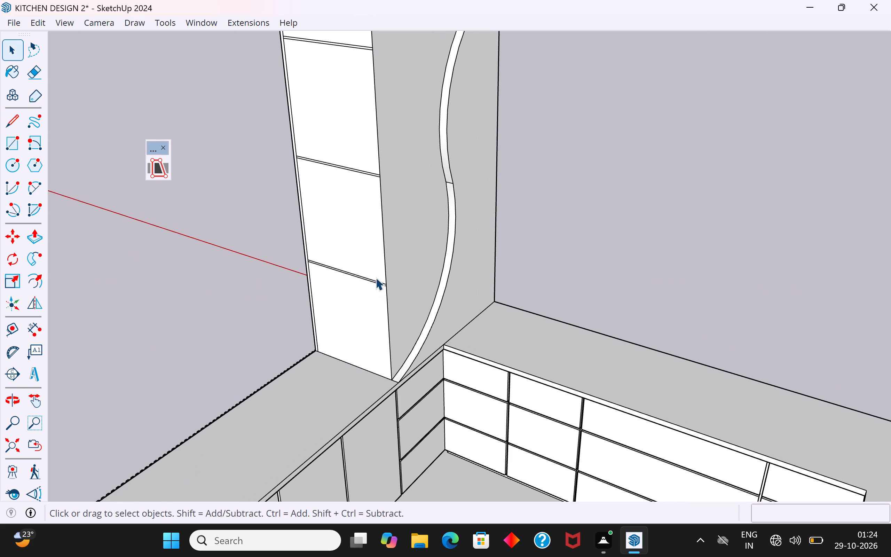
middle_drag(378, 277, 509, 248)
scroll(455, 292, down, 5)
middle_drag(455, 291, 430, 290)
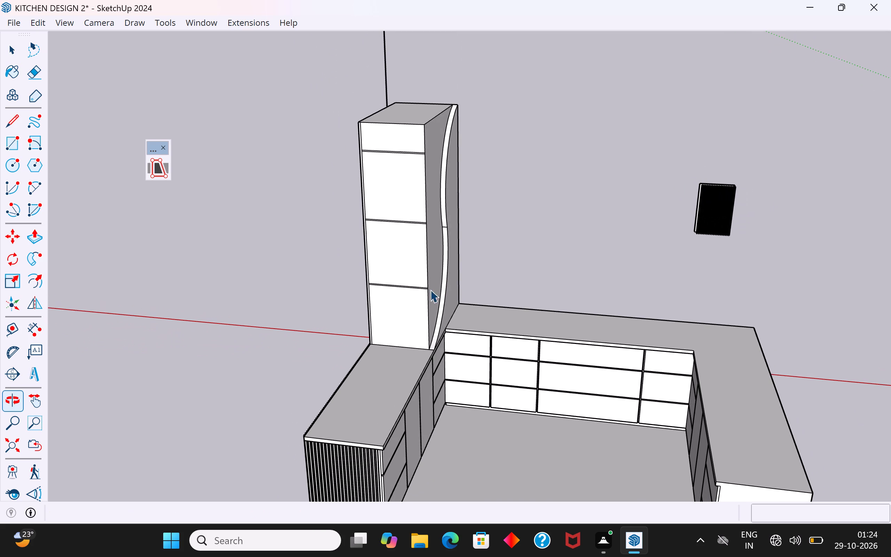
scroll(421, 290, up, 4)
click(391, 70)
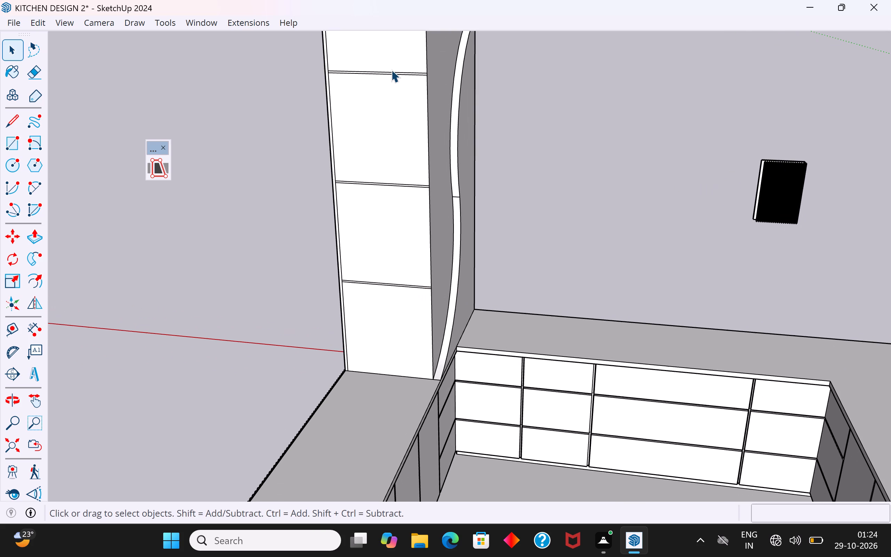
scroll(391, 70, up, 4)
click(582, 144)
scroll(425, 80, up, 4)
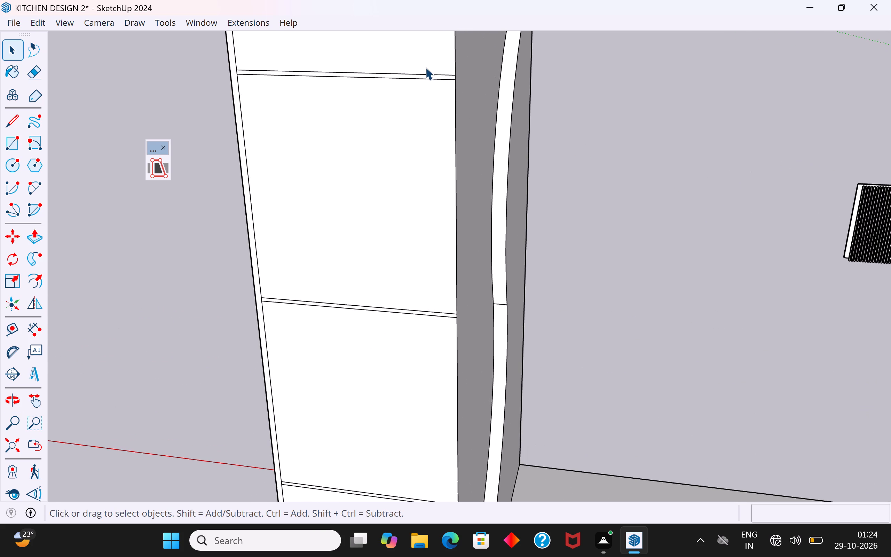
click(431, 73)
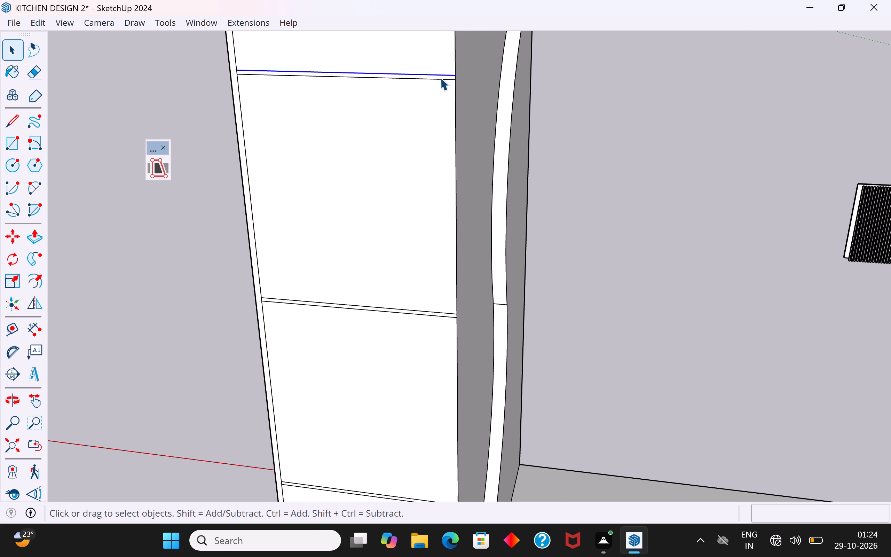
click(440, 78)
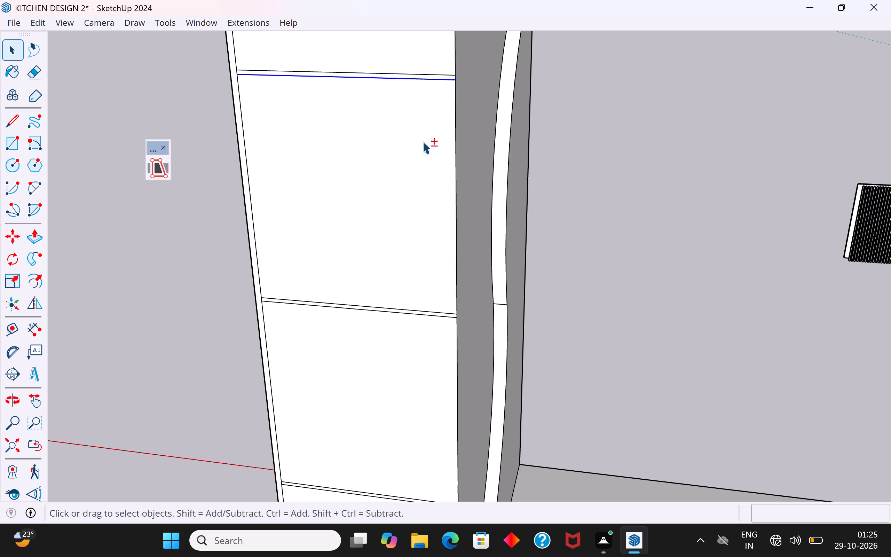
shift+click(432, 74)
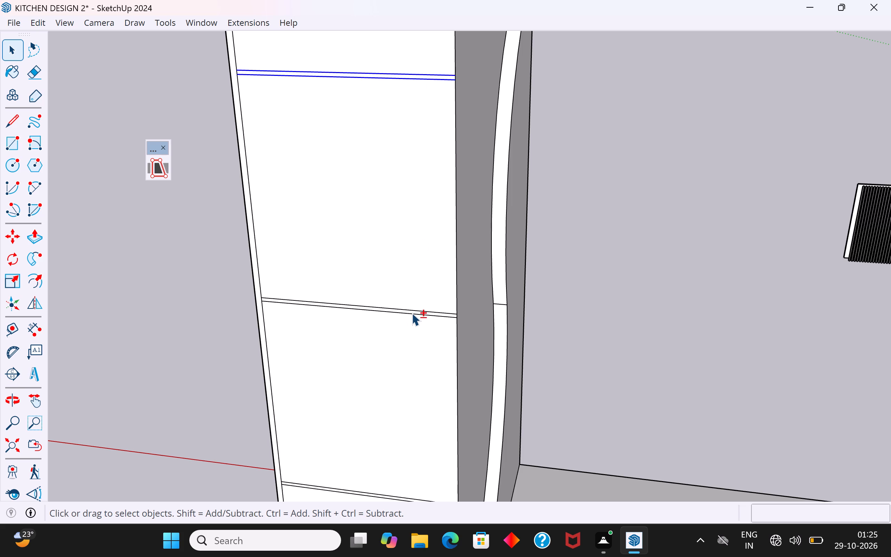
shift+click(412, 312)
shift+click(412, 312)
scroll(412, 313, up, 14)
shift+click(418, 317)
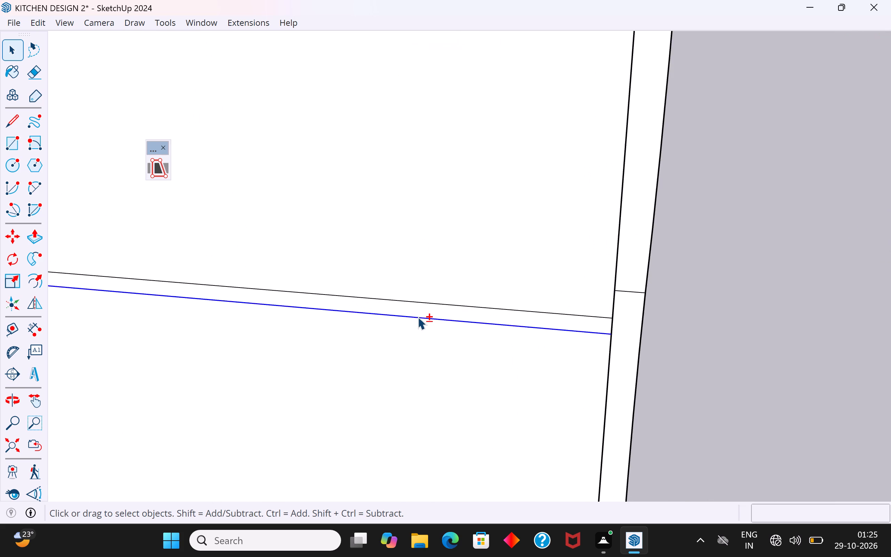
shift+click(429, 303)
scroll(327, 152, down, 5)
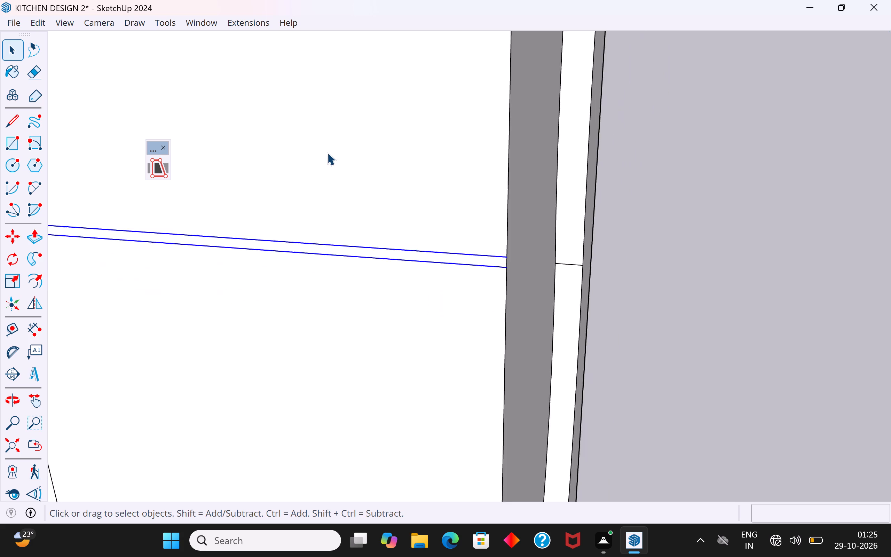
scroll(327, 152, down, 7)
scroll(327, 152, up, 1)
scroll(327, 152, down, 12)
scroll(347, 315, up, 11)
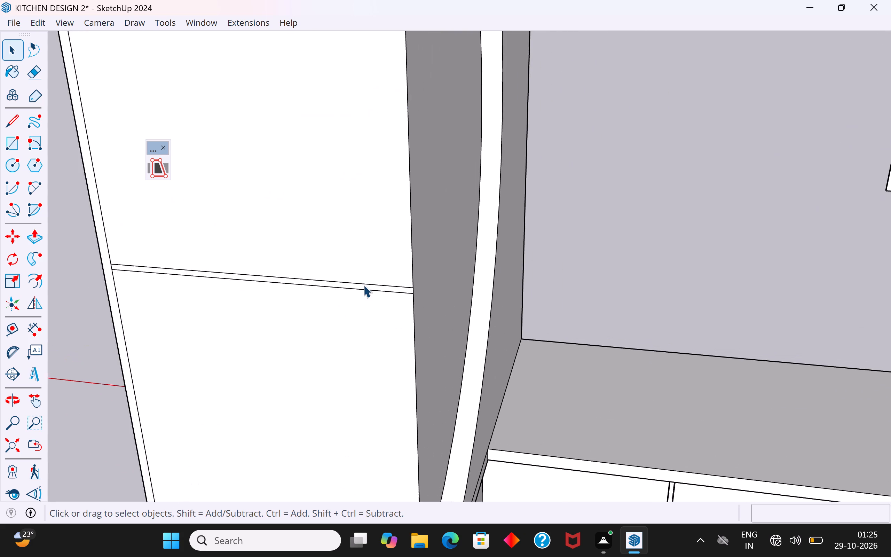
scroll(363, 285, up, 15)
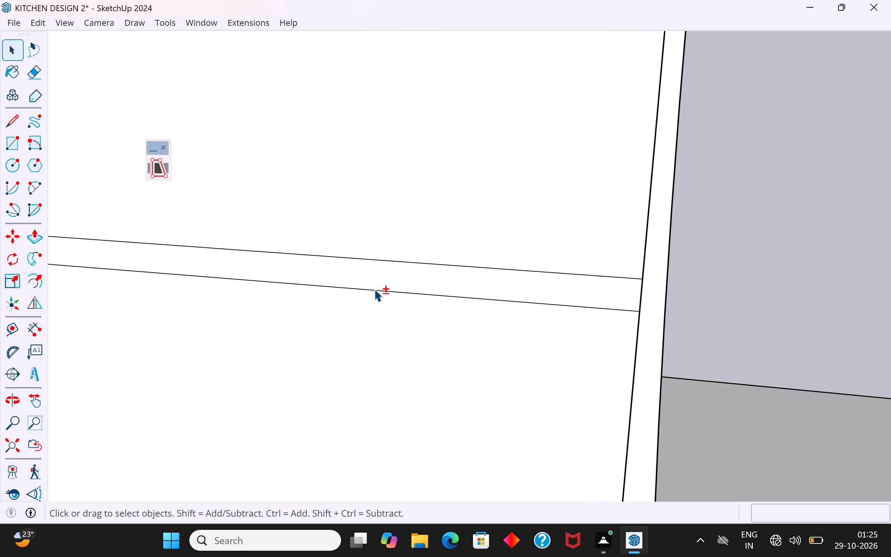
shift+click(374, 289)
shift+click(382, 259)
scroll(365, 284, down, 11)
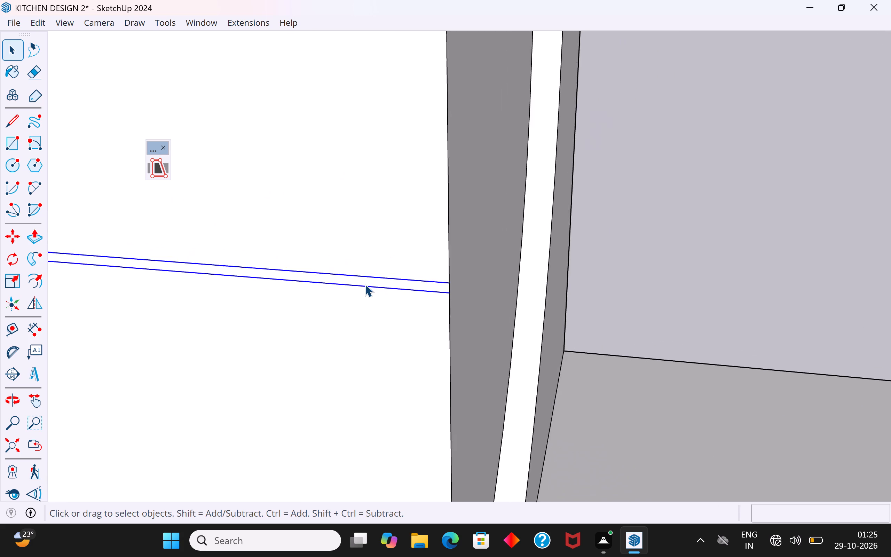
scroll(365, 284, down, 15)
scroll(365, 284, down, 6)
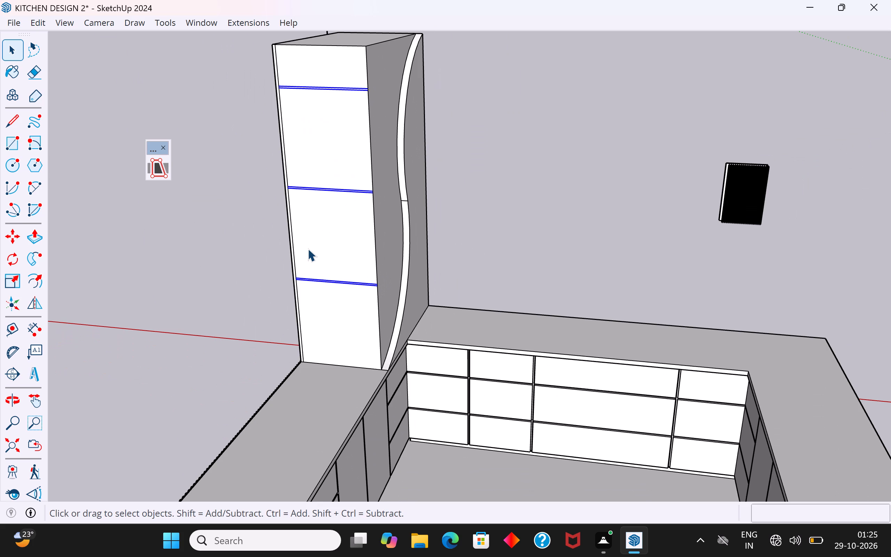
key(m)
scroll(282, 86, up, 2)
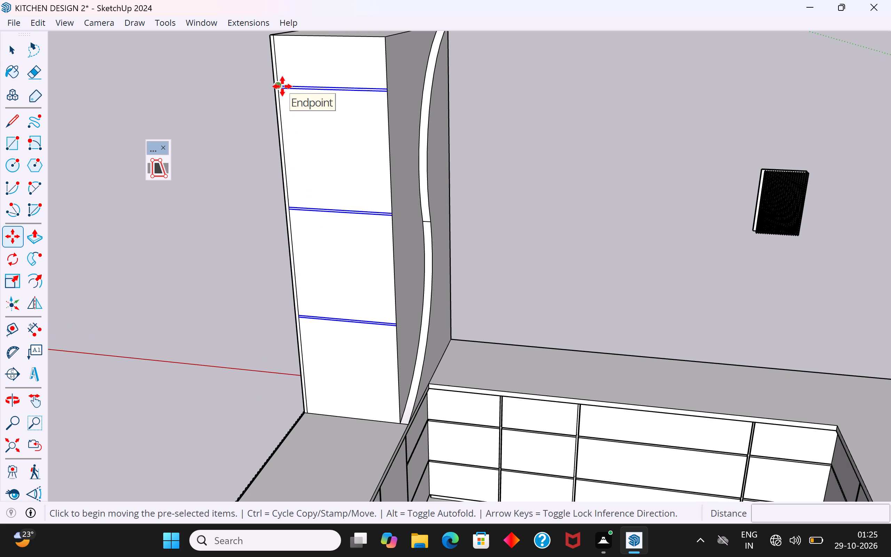
click(280, 86)
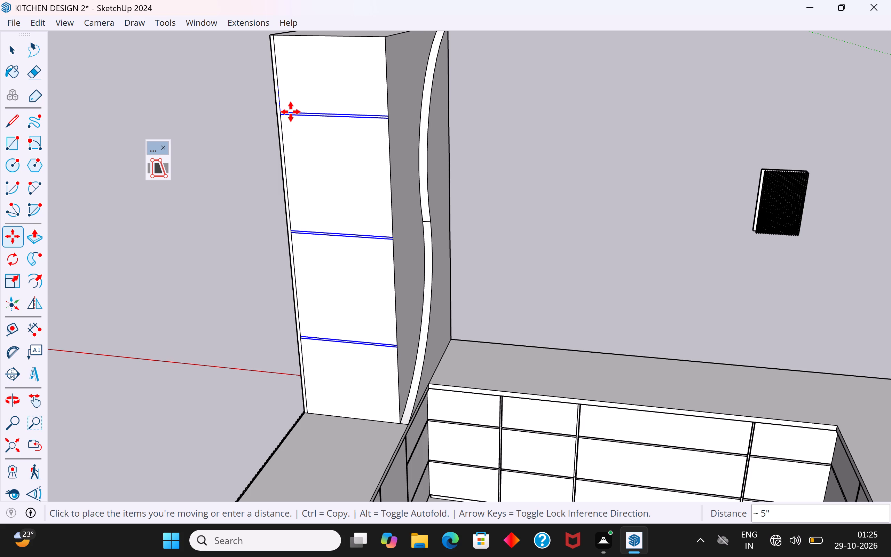
click(291, 112)
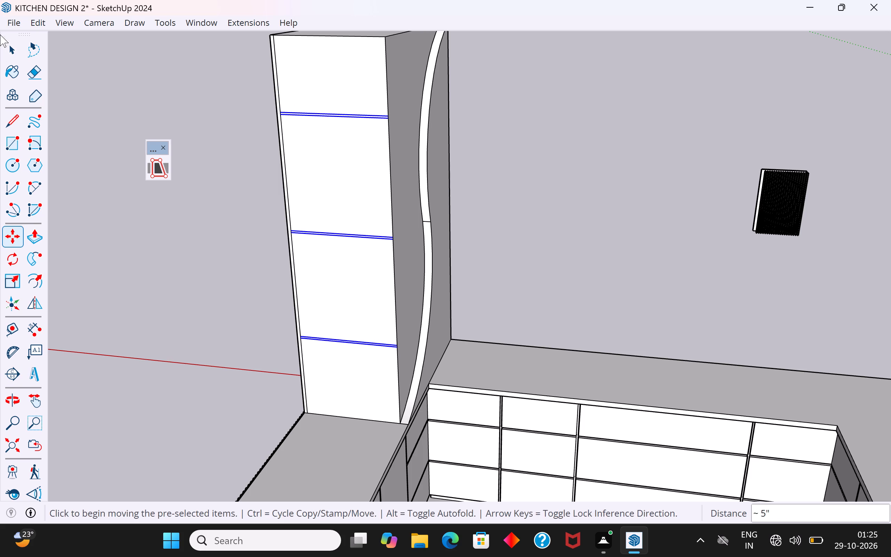
click(17, 42)
click(139, 108)
Move the top dividing strip on the tall cabinet's narrow face straight down about 4 7/16".
scroll(302, 120, up, 2)
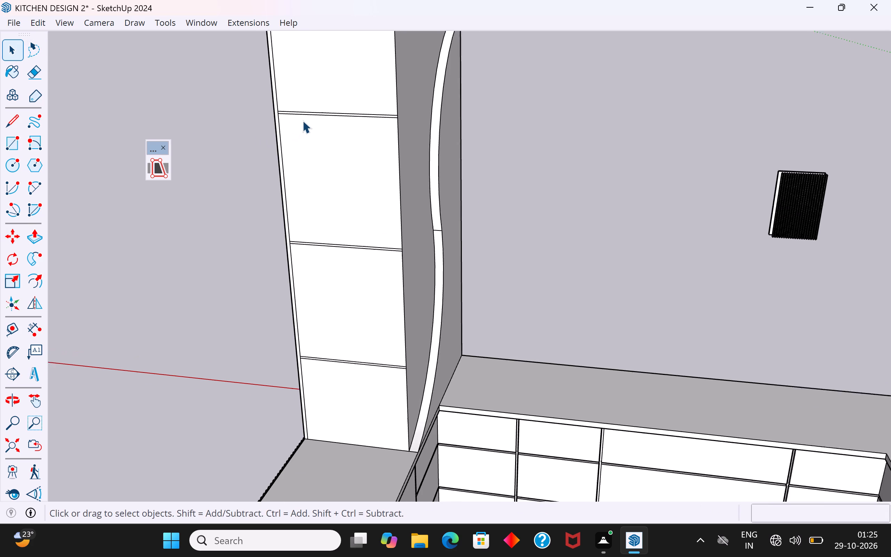
scroll(302, 120, up, 2)
click(314, 112)
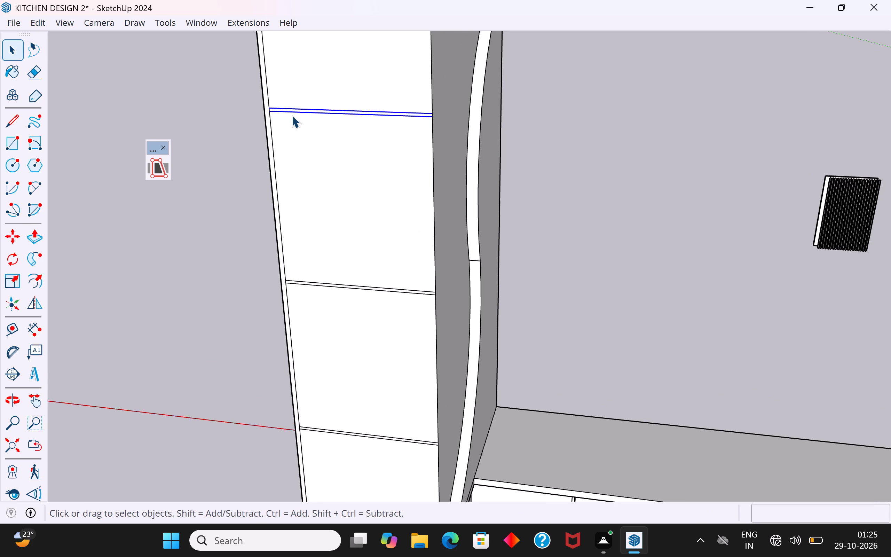
key(m)
scroll(273, 104, up, 9)
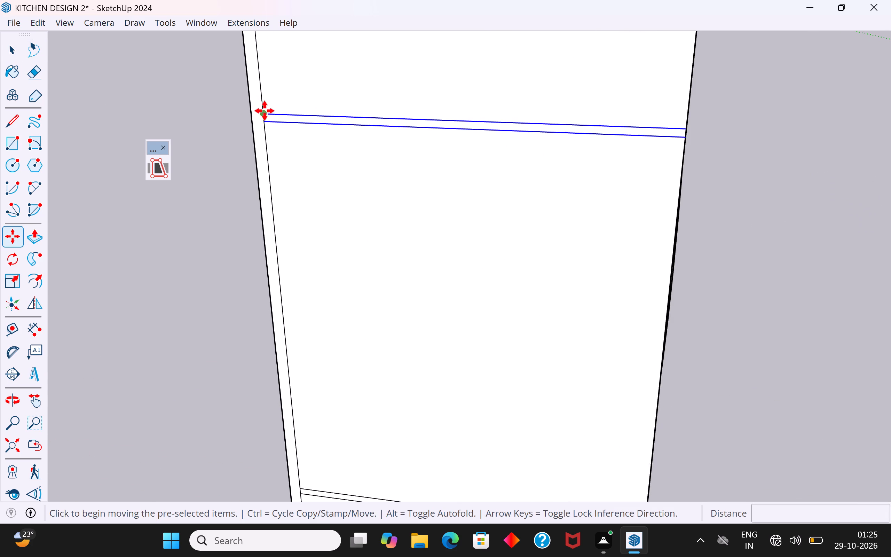
click(265, 111)
scroll(265, 166, down, 11)
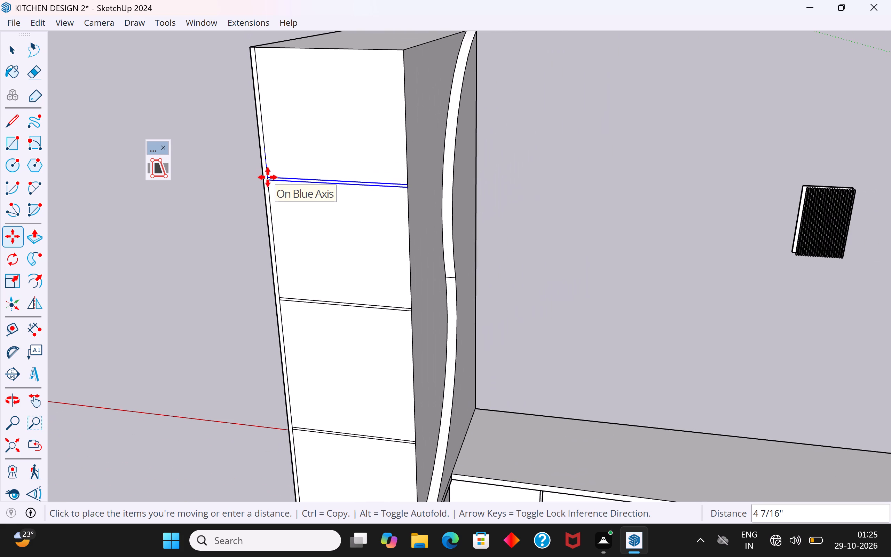
click(268, 177)
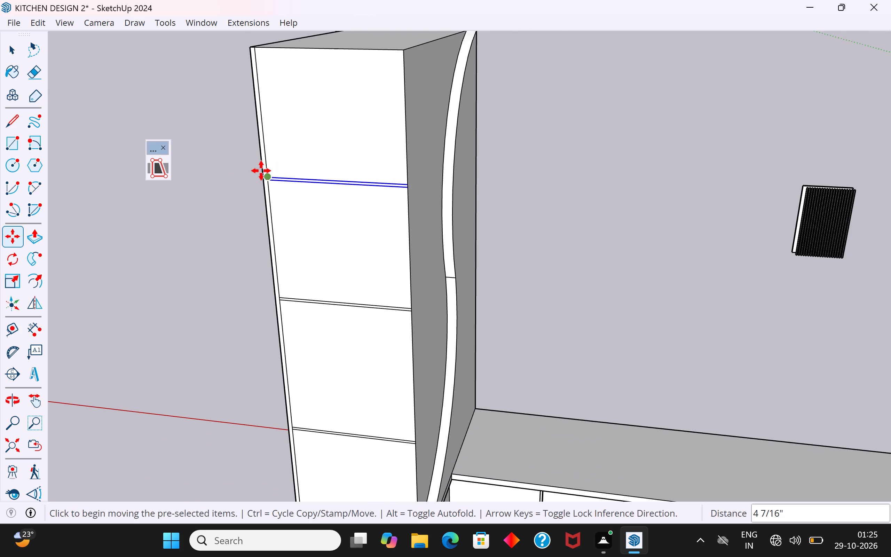
Copy the top dividing strip up about 1' 6 5/8" to the top edge of the tall cabinet's narrow face.
scroll(264, 180, up, 6)
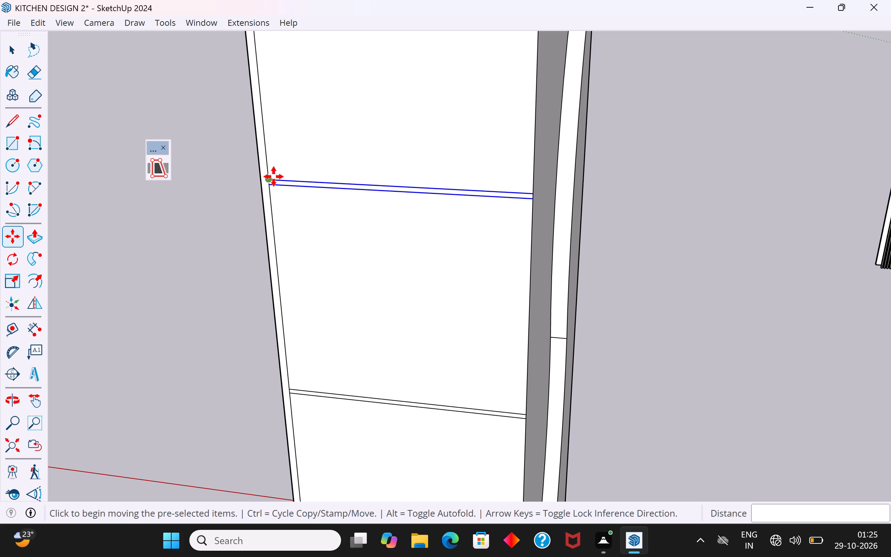
click(274, 176)
key(m)
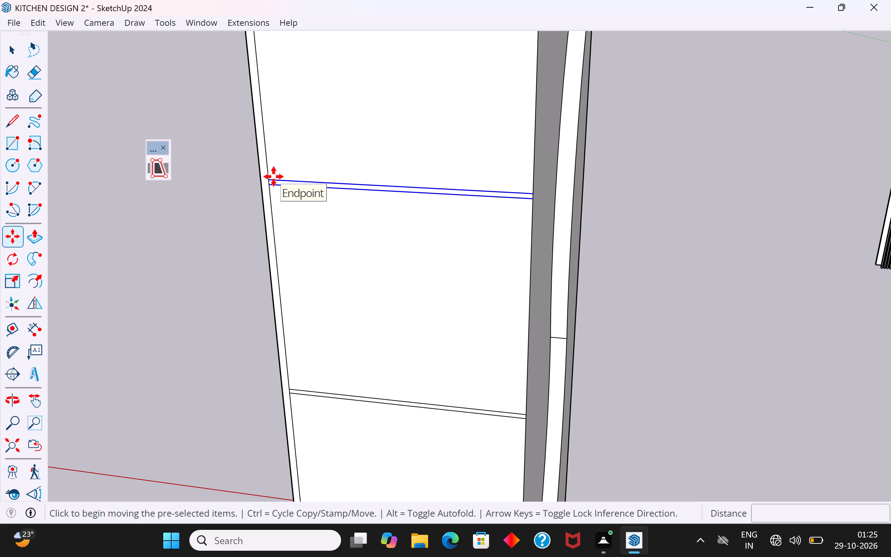
click(274, 176)
scroll(263, 134, down, 4)
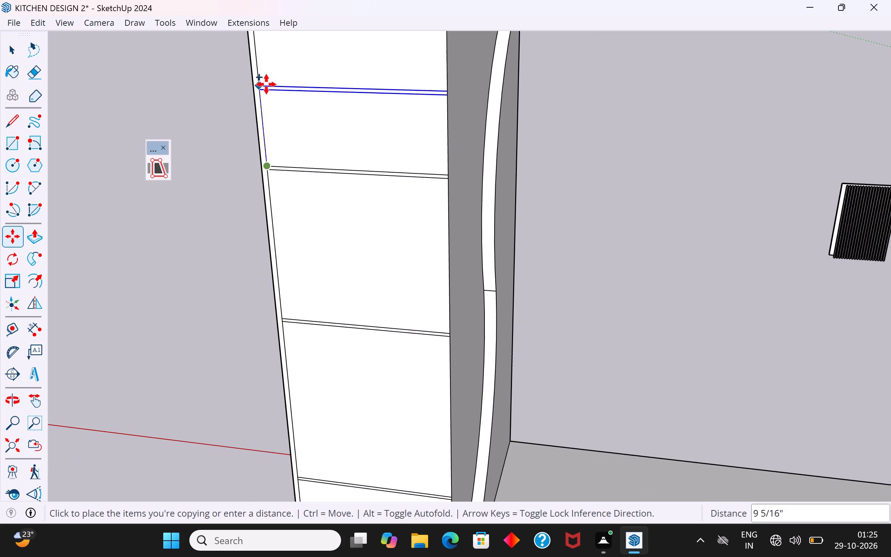
middle_drag(268, 86, 310, 232)
click(239, 156)
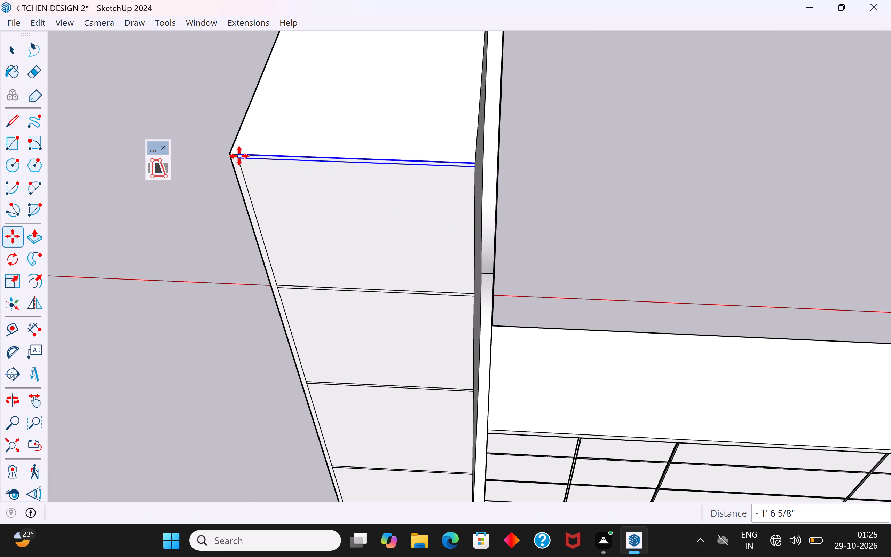
click(13, 53)
click(136, 247)
Examine the strip layout on the tall cabinet's narrow face together with the adjoining counters.
scroll(192, 192, down, 2)
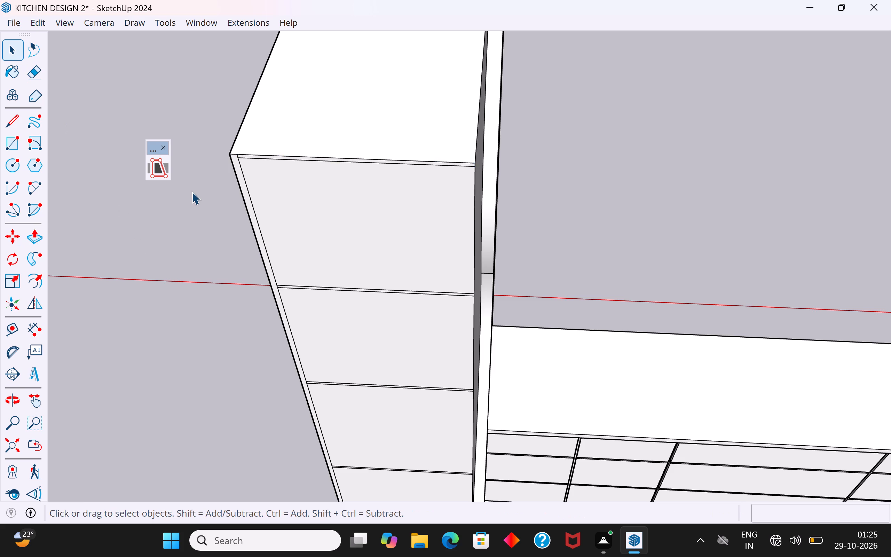
scroll(192, 192, down, 3)
middle_drag(246, 288, 298, 113)
middle_drag(330, 178, 271, 172)
scroll(286, 203, up, 2)
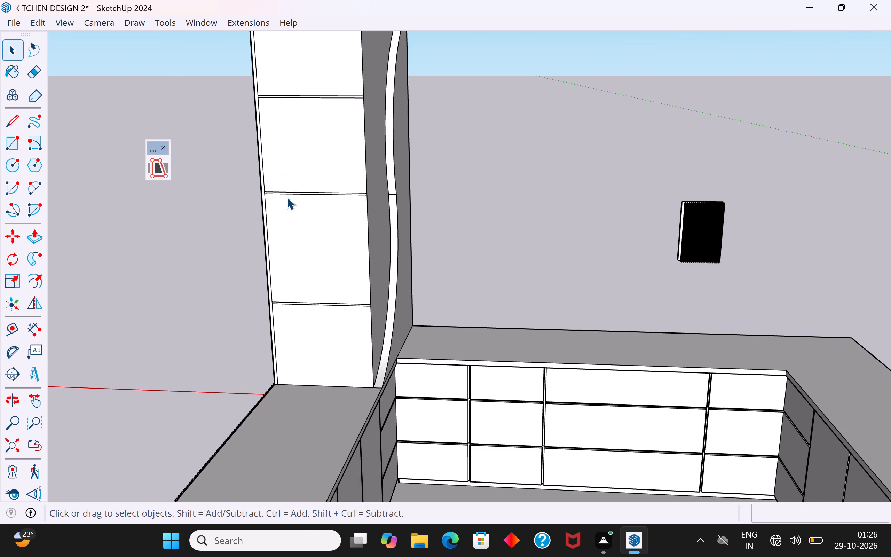
scroll(294, 277, down, 2)
middle_drag(323, 321, 281, 338)
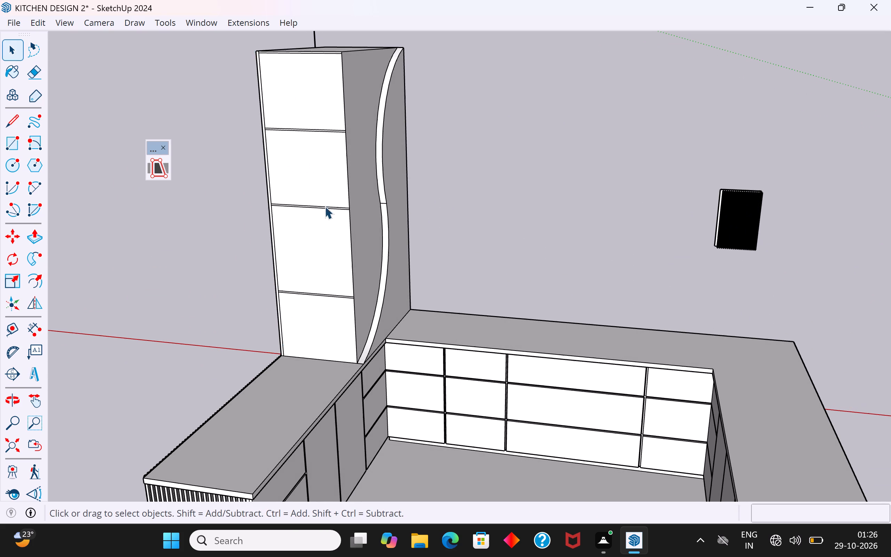
middle_drag(332, 322, 322, 326)
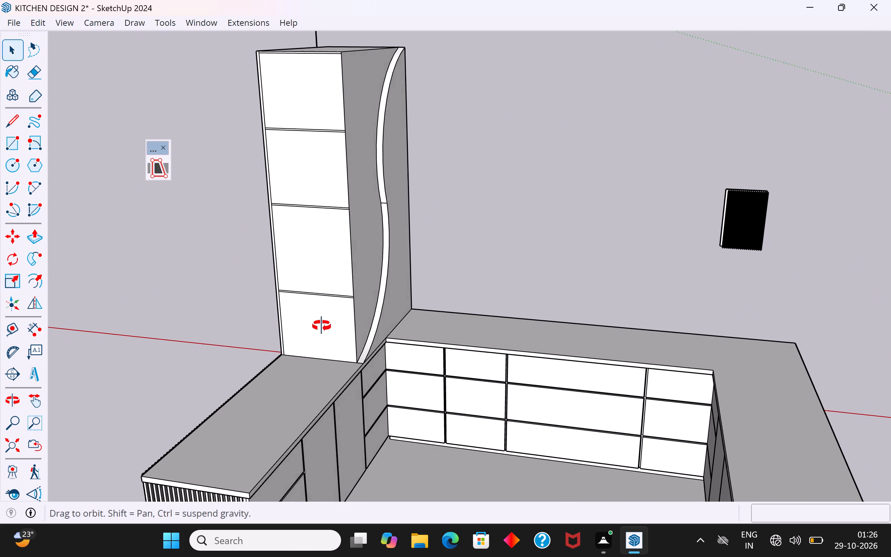
Move the middle horizontal dividing strip on the tall cabinet's narrow face straight down about 15/16".
middle_drag(322, 326, 286, 345)
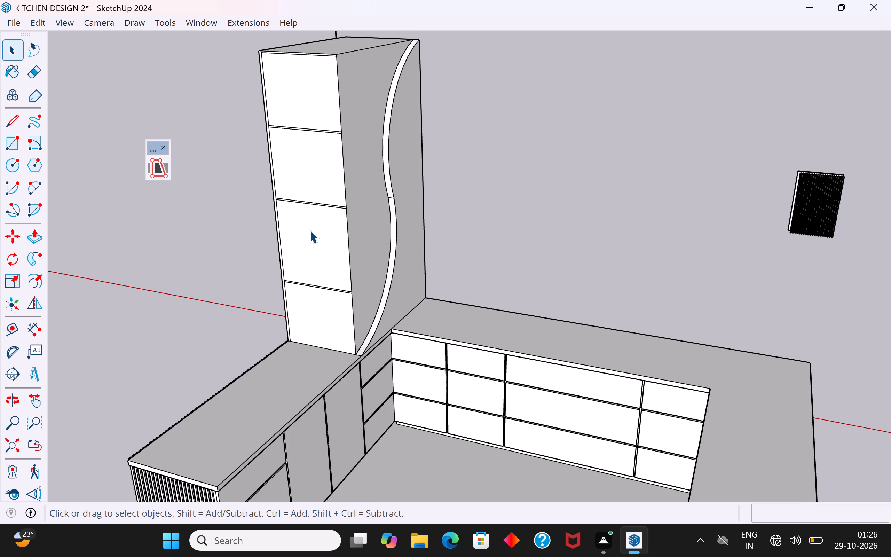
scroll(317, 199, up, 13)
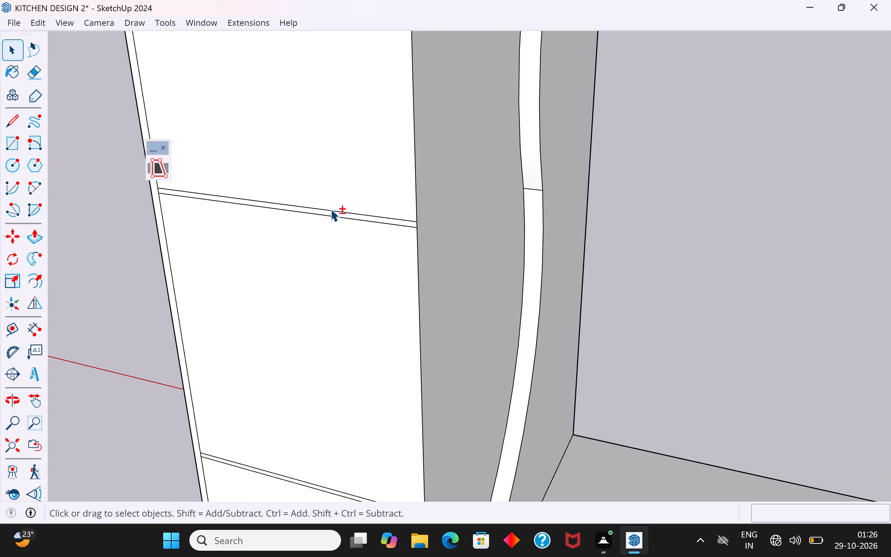
shift+click(331, 209)
shift+click(331, 217)
middle_click(300, 229)
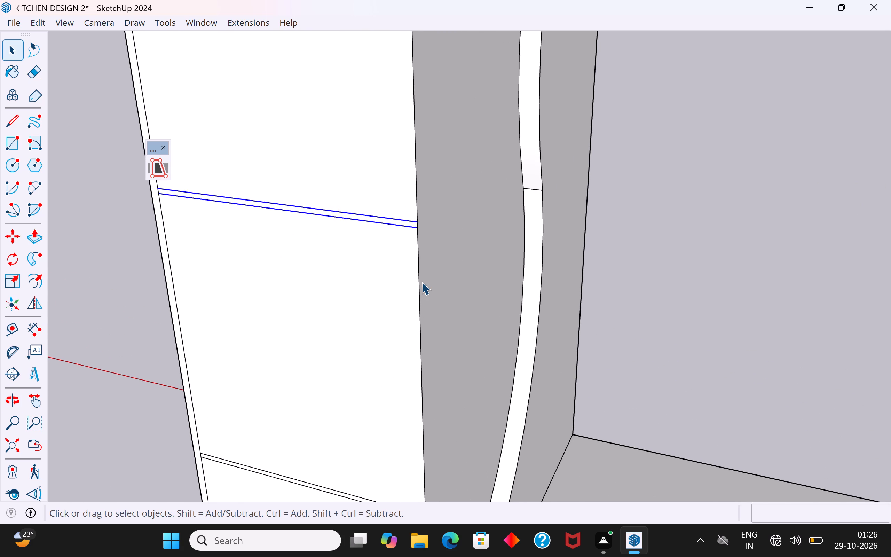
scroll(422, 282, down, 10)
key(m)
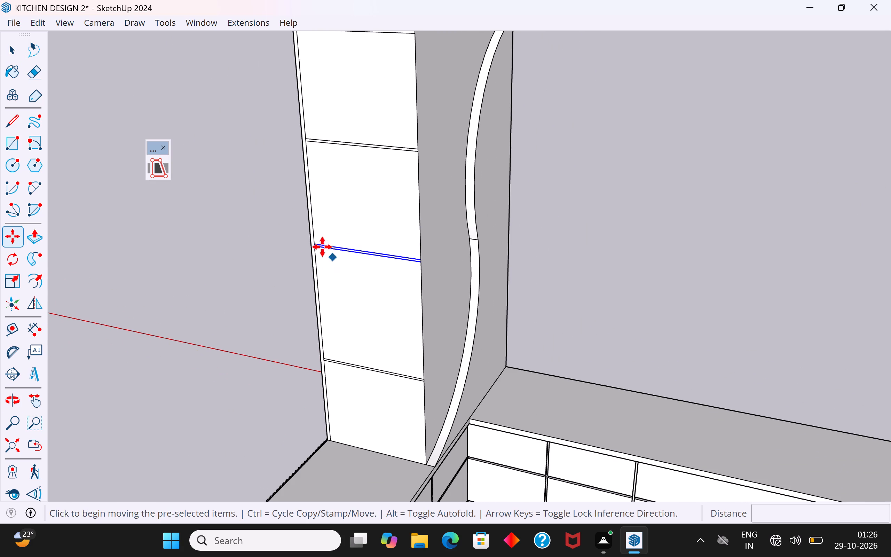
scroll(322, 246, up, 15)
click(293, 247)
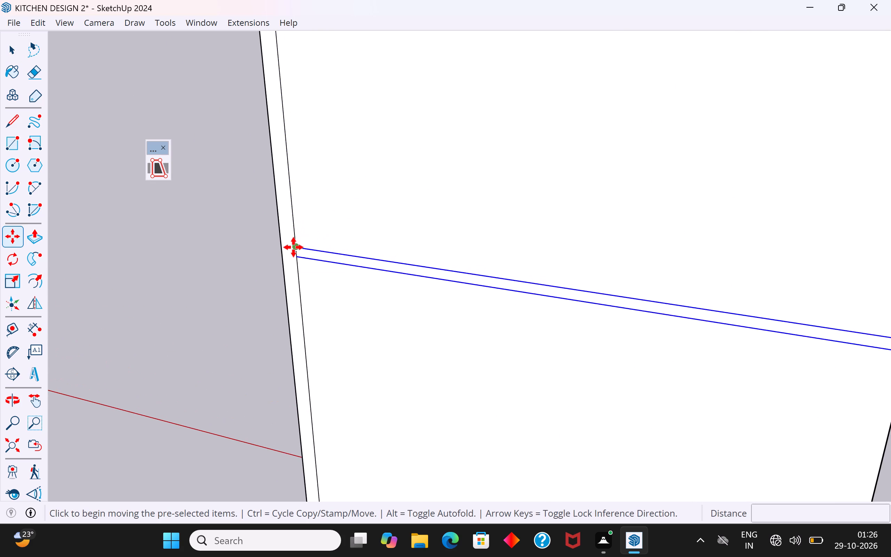
scroll(294, 270, down, 14)
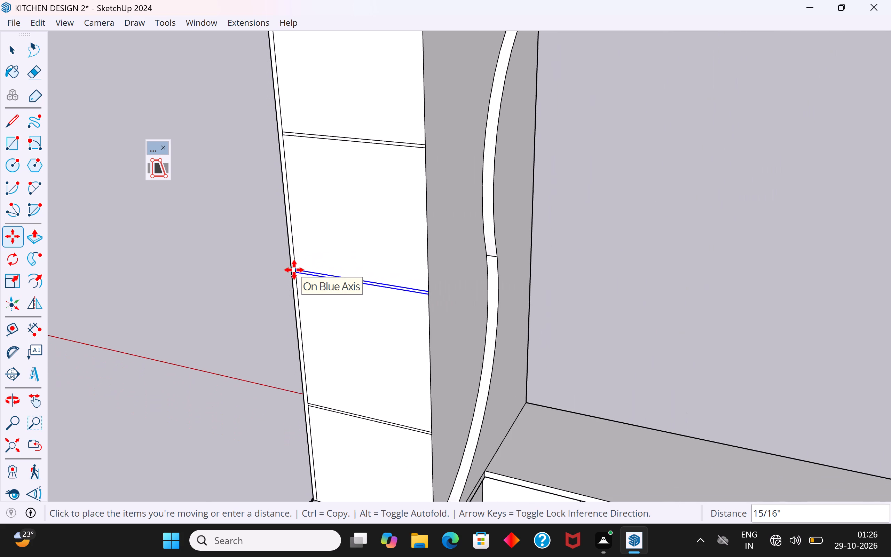
scroll(294, 270, down, 6)
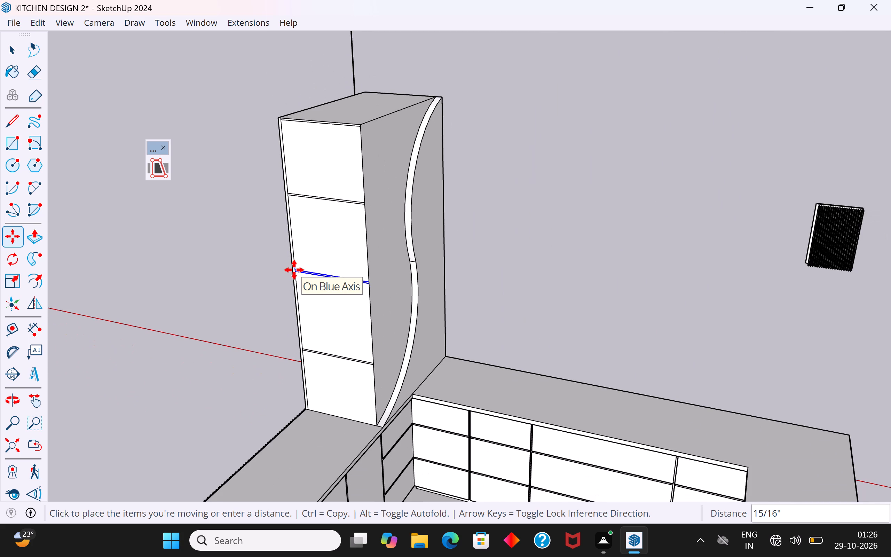
scroll(294, 270, down, 5)
scroll(294, 270, up, 3)
scroll(294, 270, down, 5)
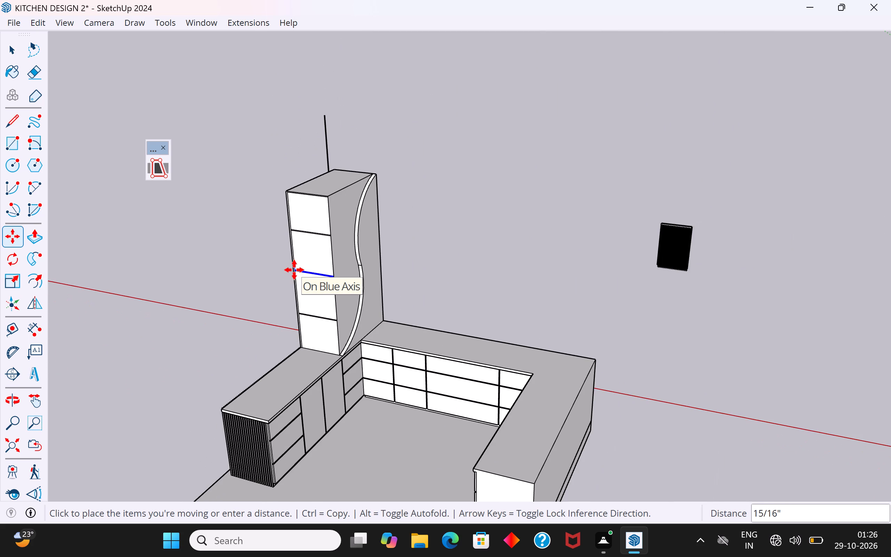
scroll(294, 270, up, 4)
click(294, 270)
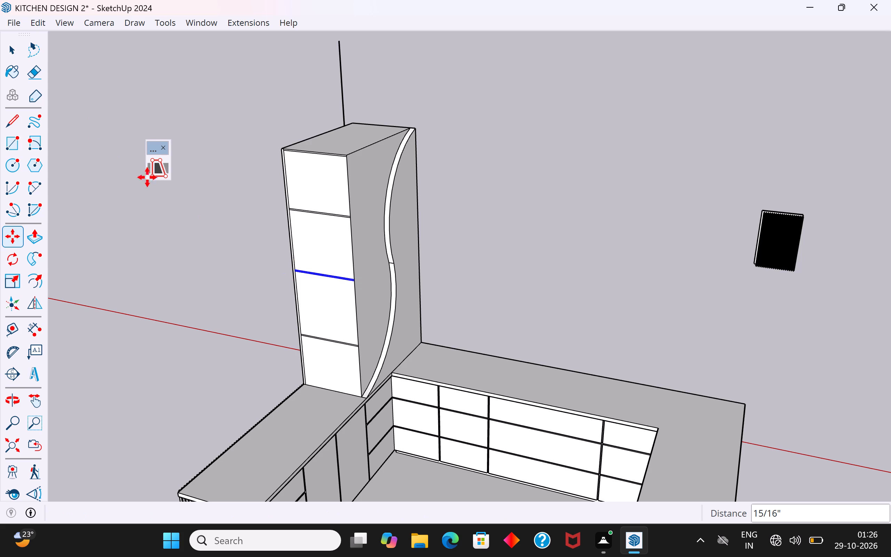
click(7, 53)
click(188, 258)
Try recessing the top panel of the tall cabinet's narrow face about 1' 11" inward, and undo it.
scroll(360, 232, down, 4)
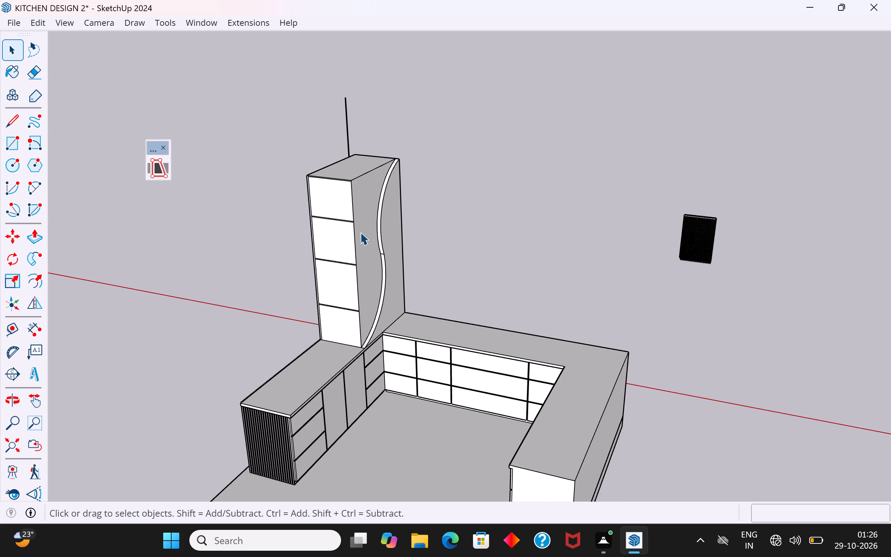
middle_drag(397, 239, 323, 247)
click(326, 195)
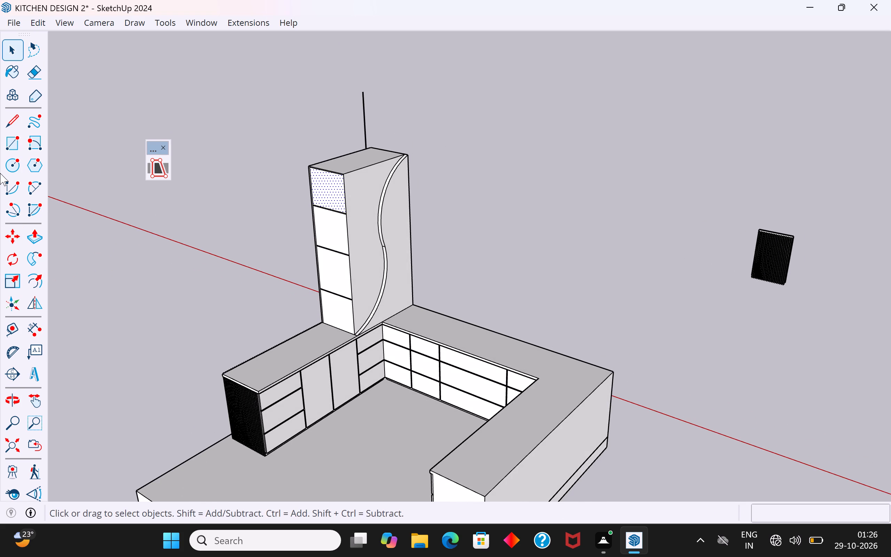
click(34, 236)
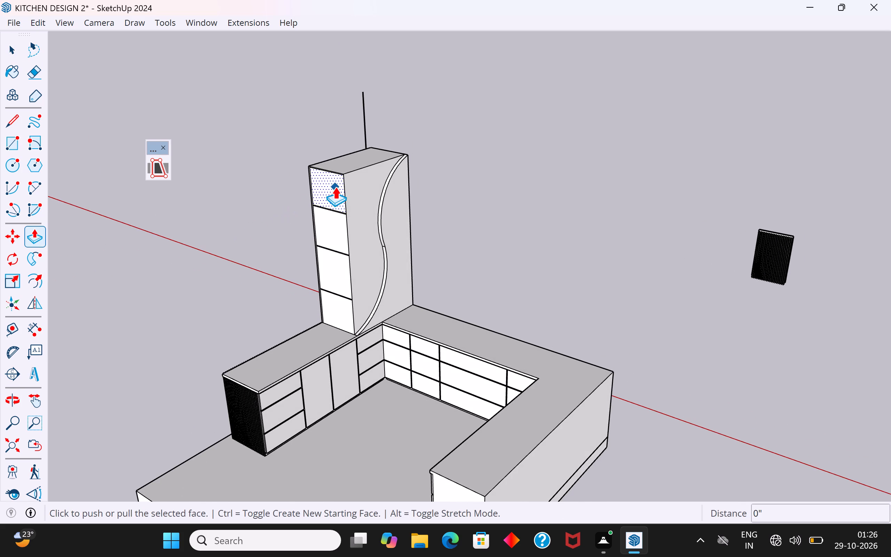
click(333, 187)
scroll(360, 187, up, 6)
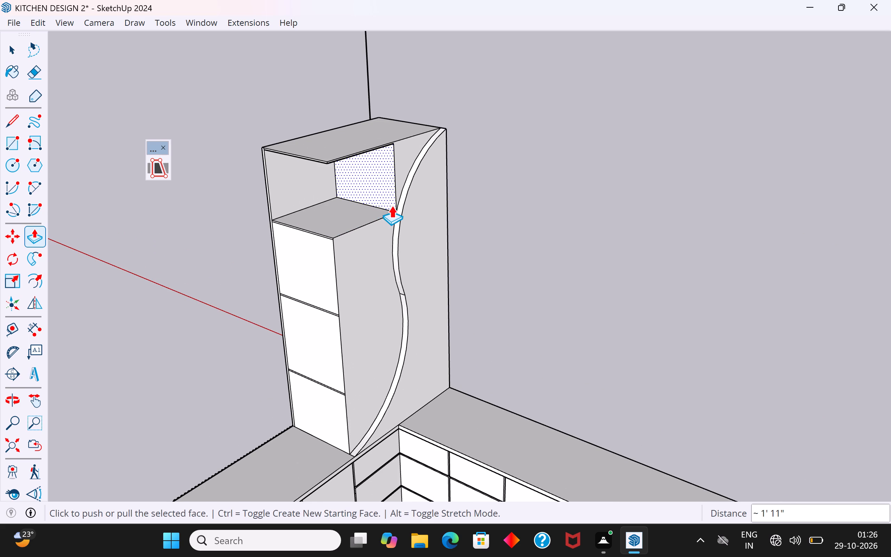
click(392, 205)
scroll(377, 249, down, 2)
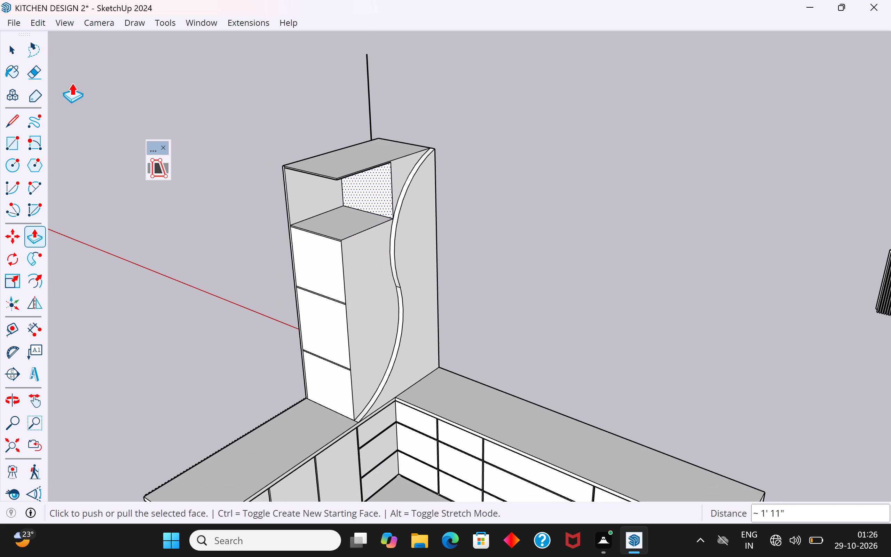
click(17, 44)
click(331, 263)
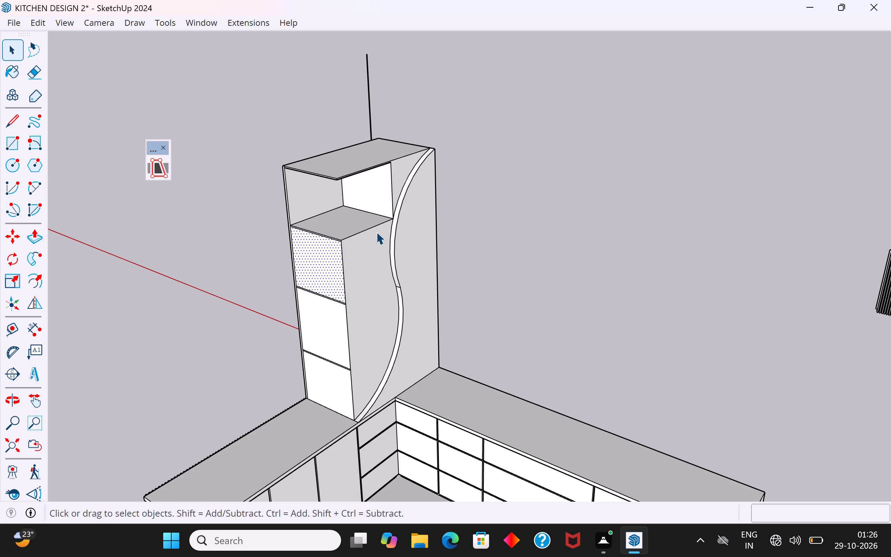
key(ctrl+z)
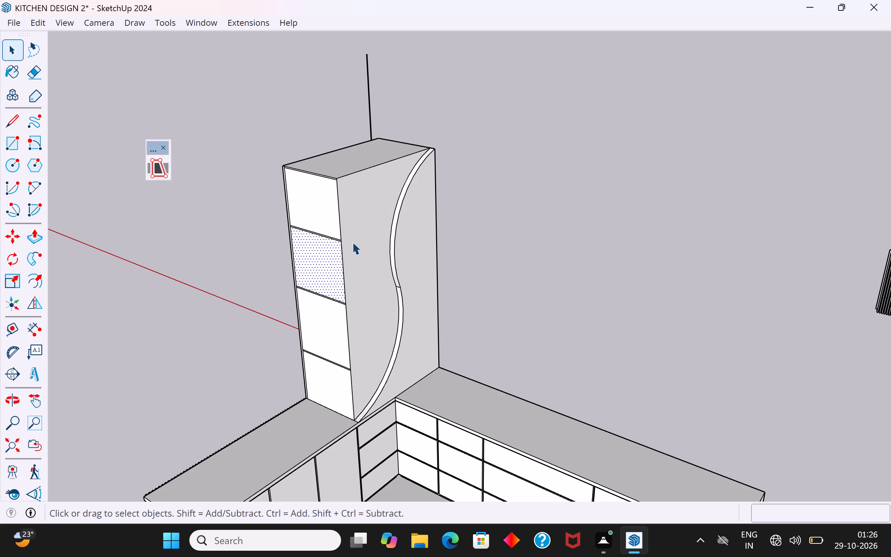
Examine the tall cabinet's narrow face and the curved strip on its wide side from several angles.
middle_drag(345, 242, 527, 183)
click(506, 275)
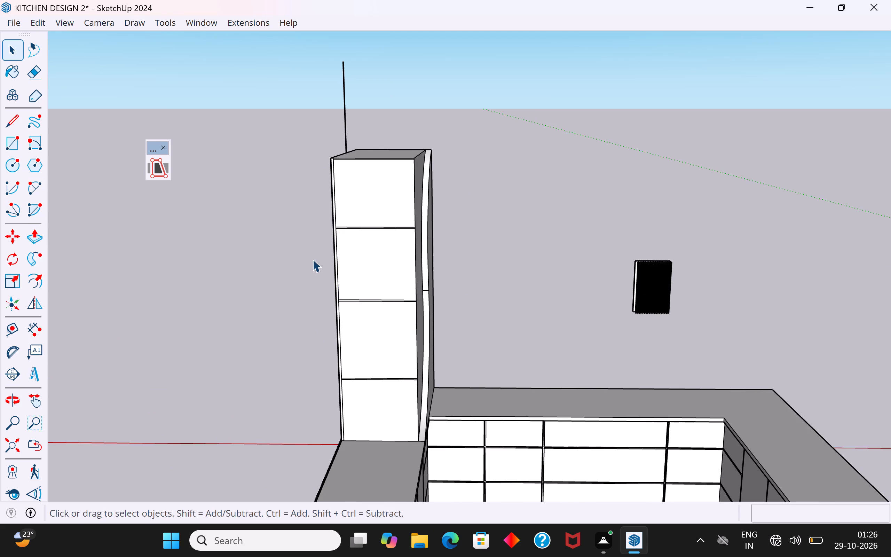
scroll(315, 257, up, 3)
middle_drag(548, 277, 449, 278)
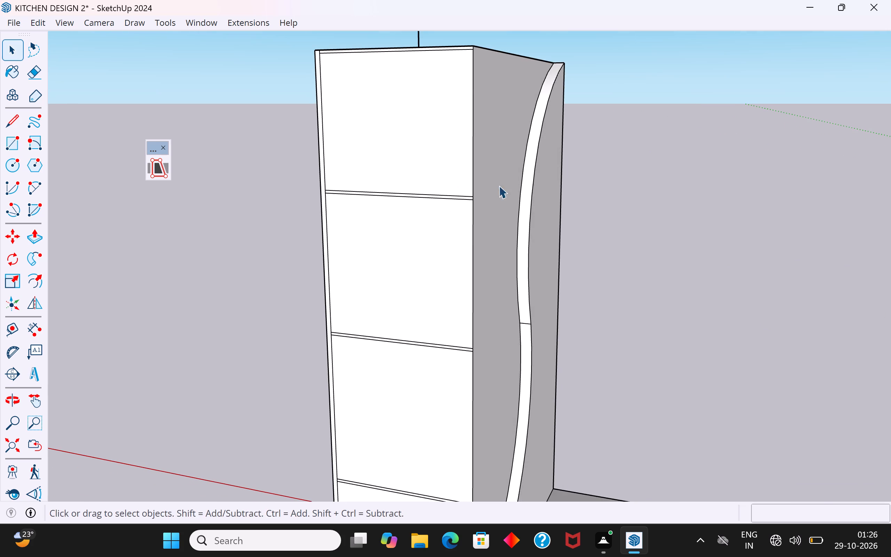
middle_drag(543, 264, 460, 279)
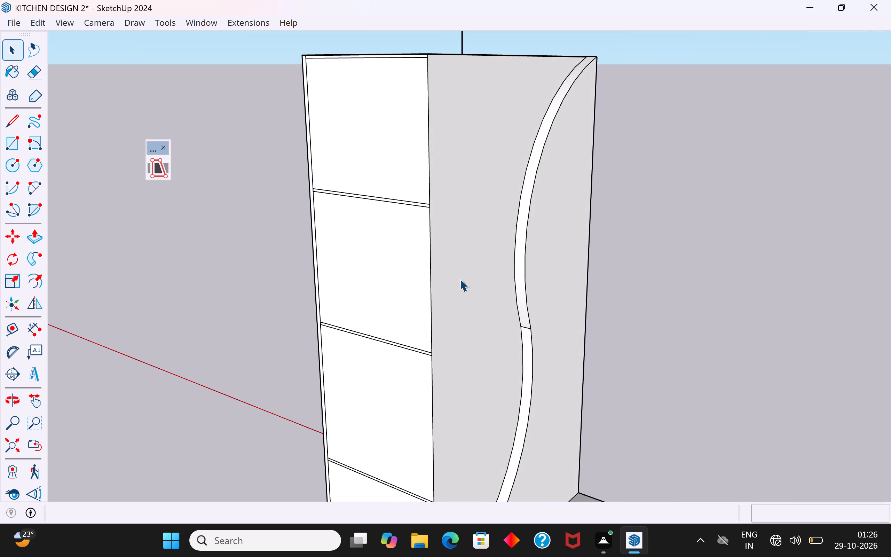
middle_drag(547, 255, 338, 269)
scroll(535, 258, up, 1)
scroll(342, 210, down, 6)
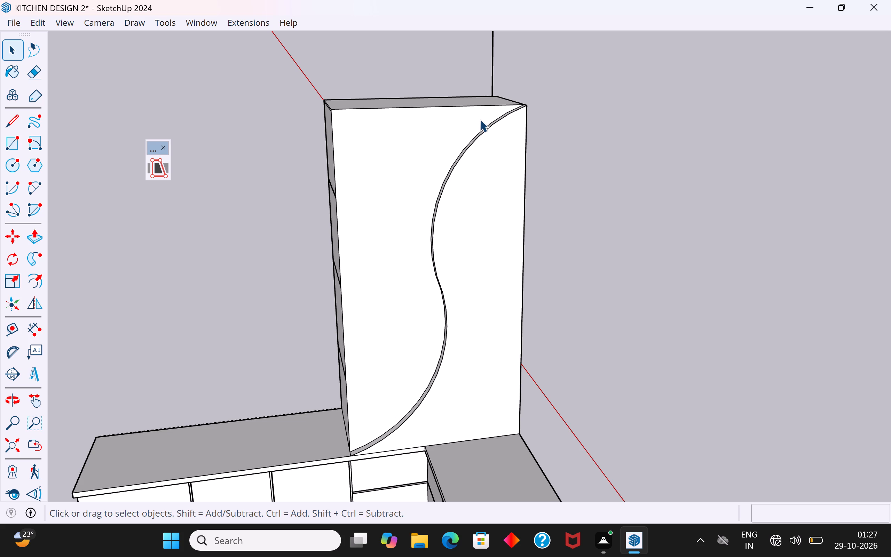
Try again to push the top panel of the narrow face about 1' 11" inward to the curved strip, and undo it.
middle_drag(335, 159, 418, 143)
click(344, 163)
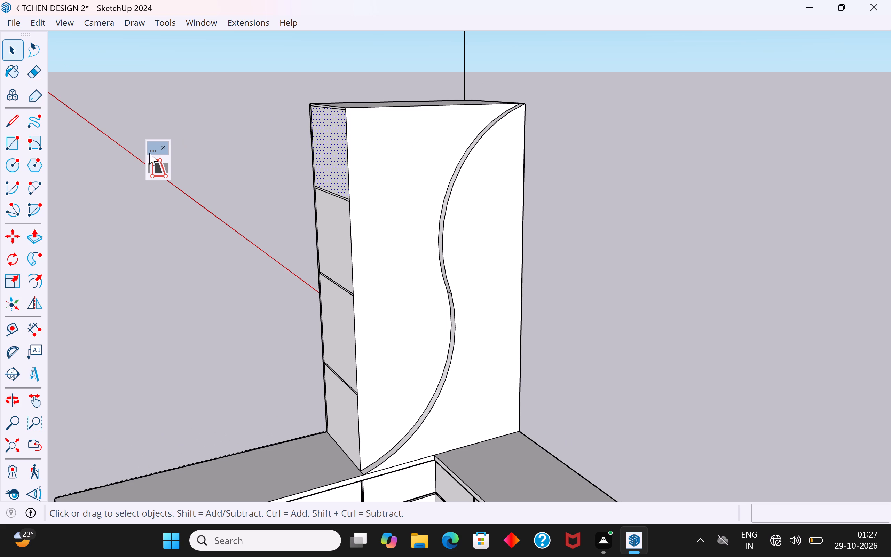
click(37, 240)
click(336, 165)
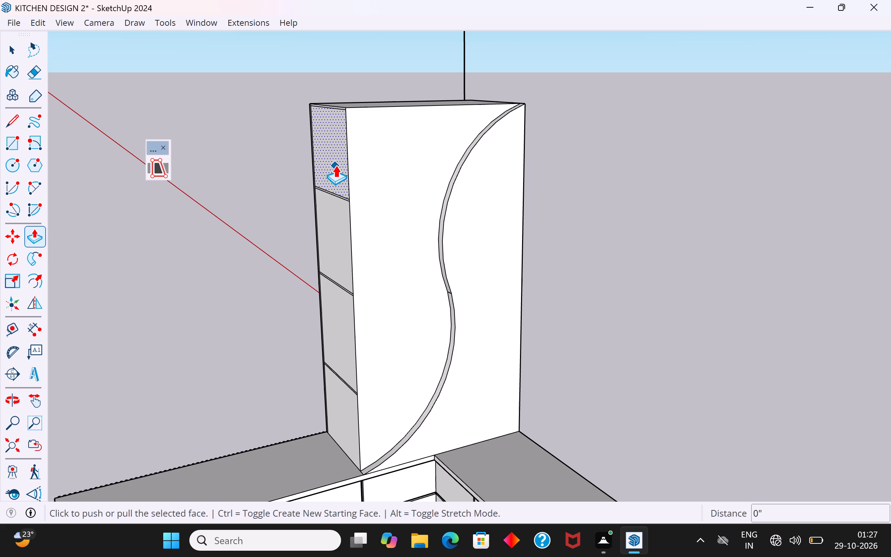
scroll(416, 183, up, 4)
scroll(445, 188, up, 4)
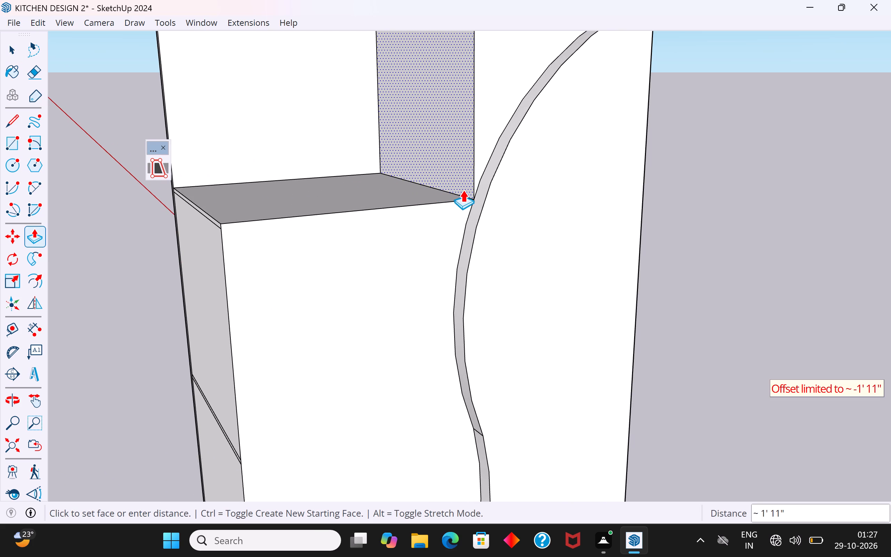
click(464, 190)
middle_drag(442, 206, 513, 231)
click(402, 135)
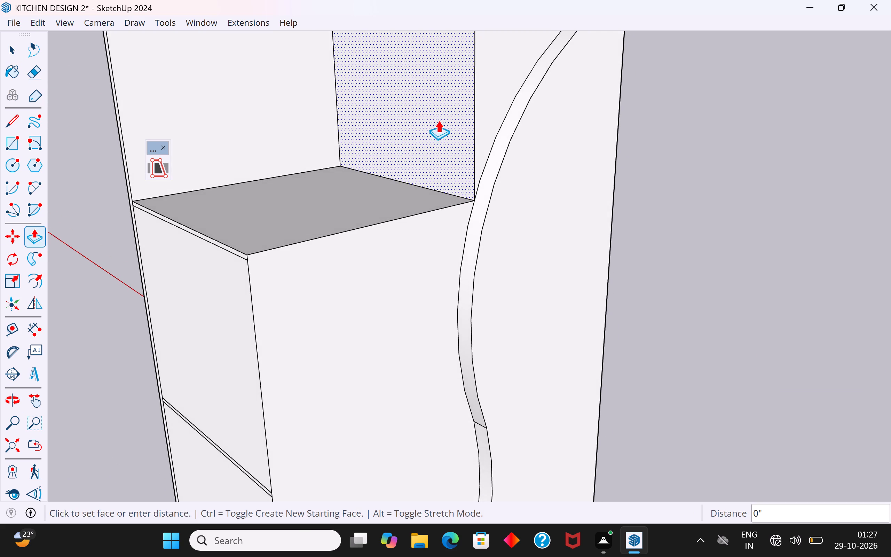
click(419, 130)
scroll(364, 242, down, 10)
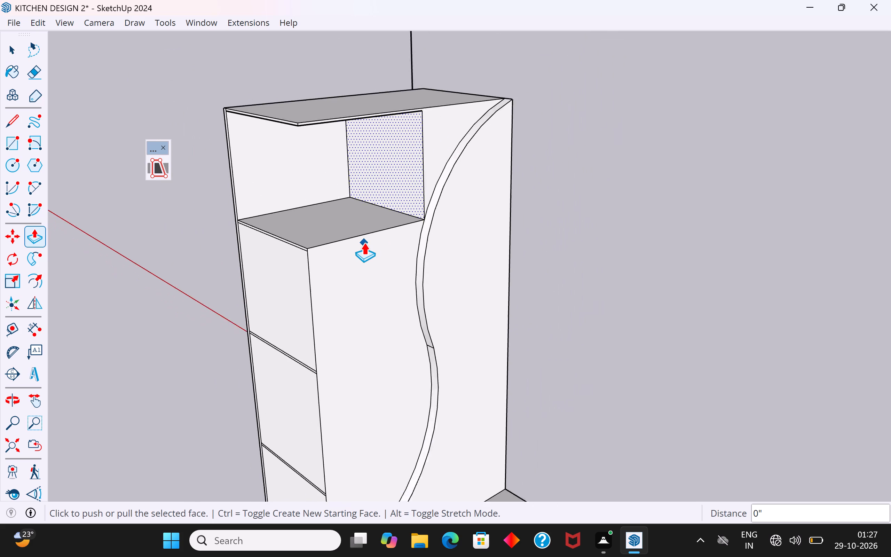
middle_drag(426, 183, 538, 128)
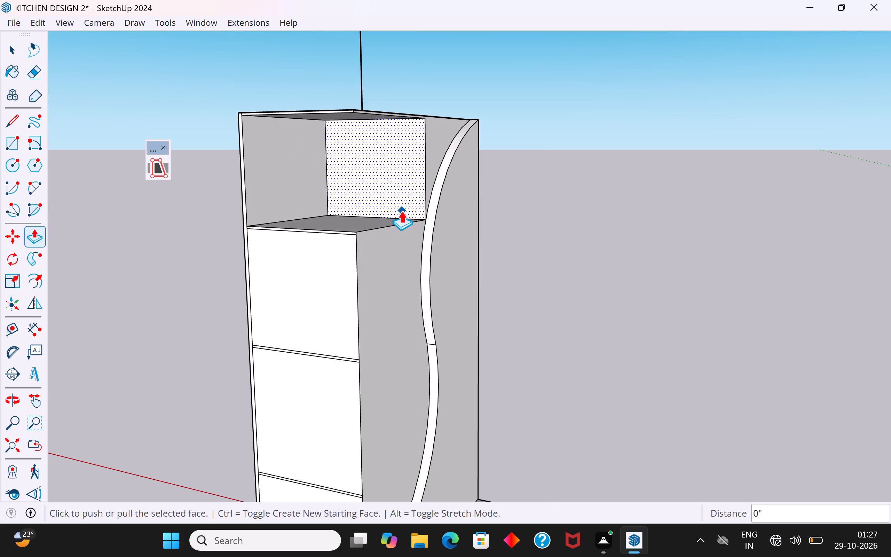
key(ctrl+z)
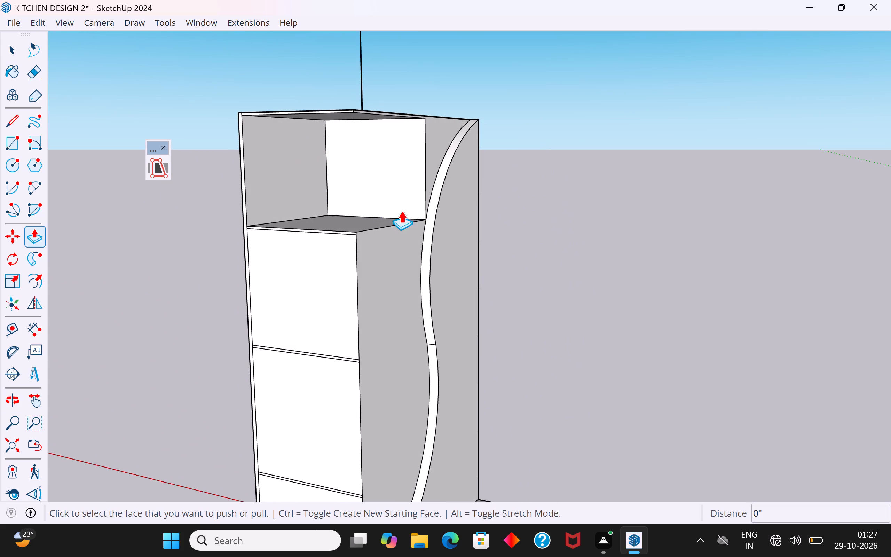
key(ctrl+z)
Place a vertical guide on the tall cabinet's narrow face, 7/8" in from the edge adjoining the curved-strip side.
click(11, 46)
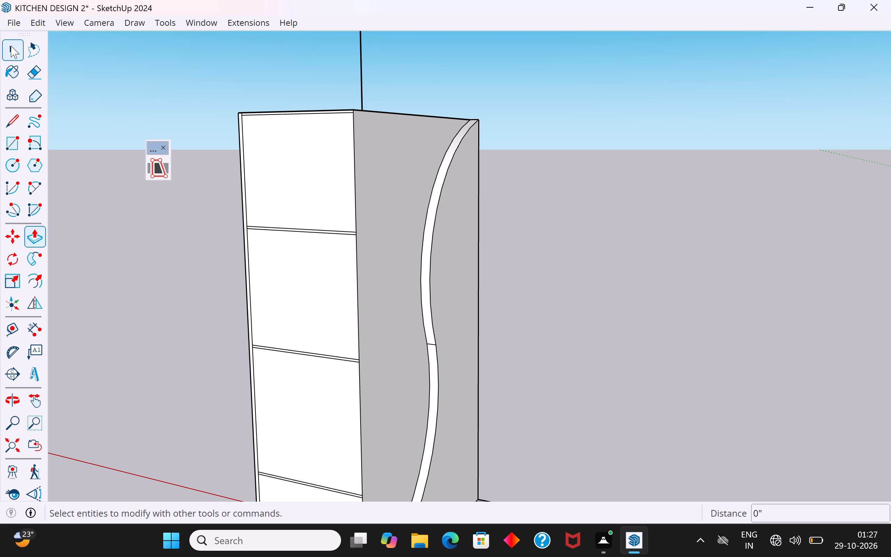
click(15, 120)
scroll(15, 120, down, 5)
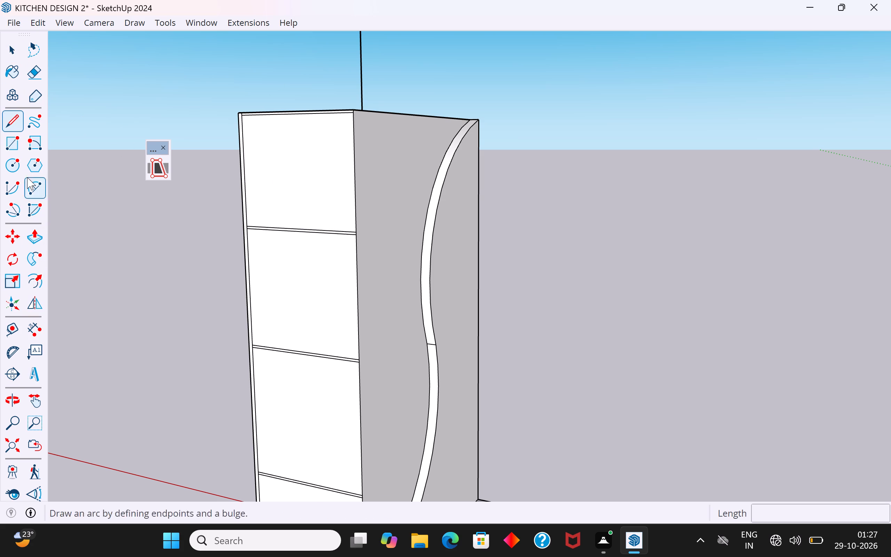
click(17, 334)
scroll(263, 179, down, 4)
middle_drag(234, 231, 447, 204)
scroll(558, 248, up, 2)
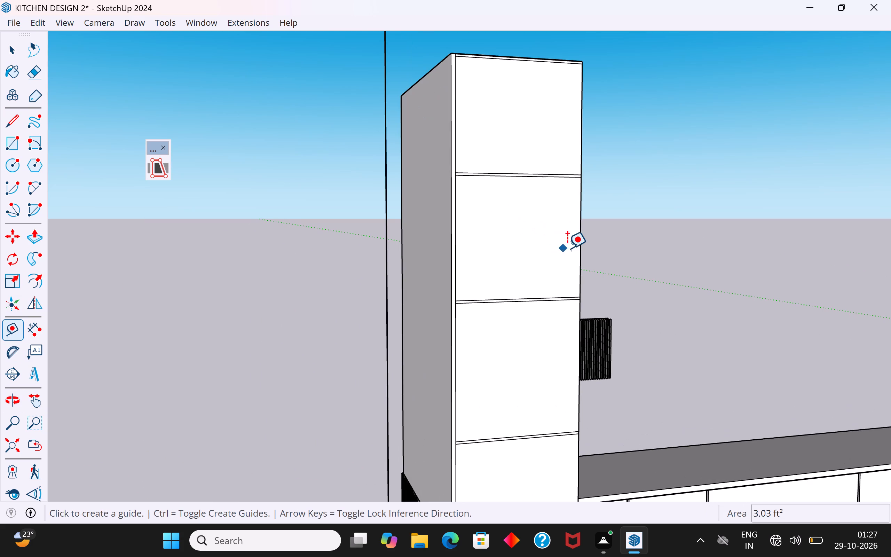
click(580, 248)
scroll(569, 248, up, 1)
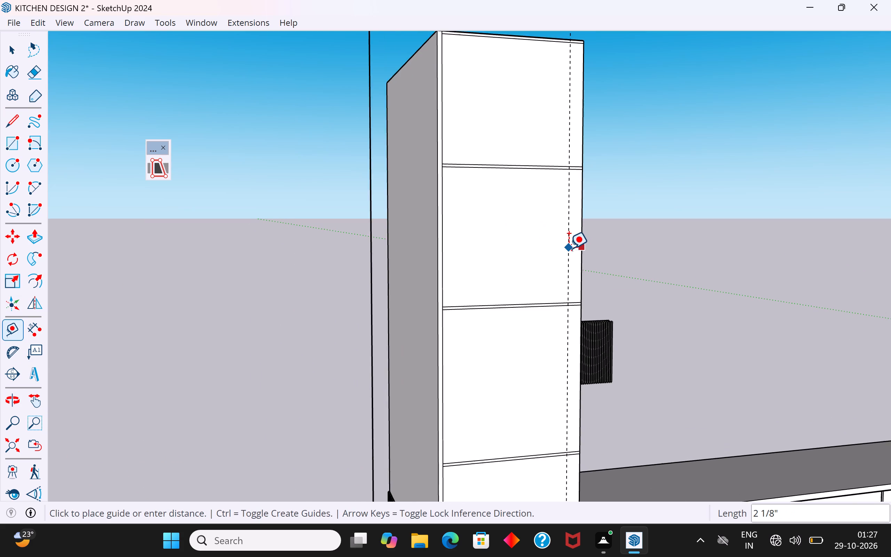
scroll(569, 248, up, 7)
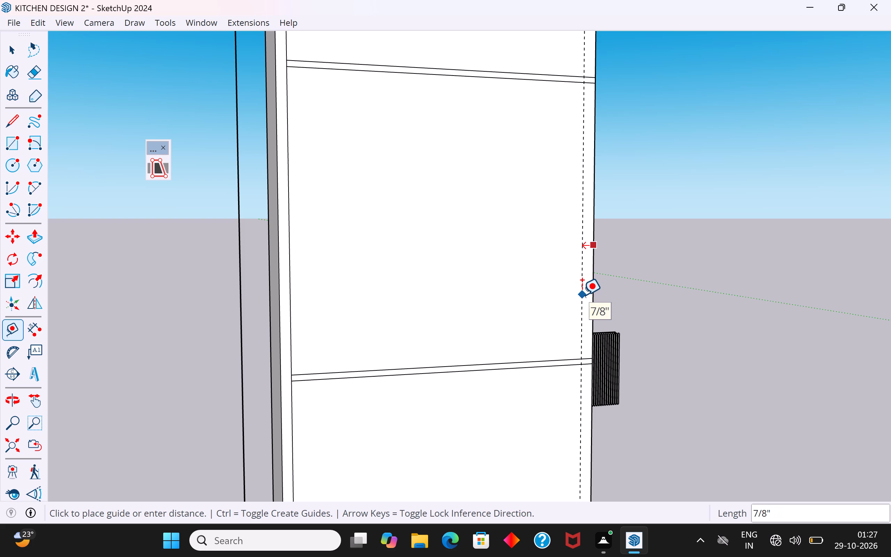
click(582, 295)
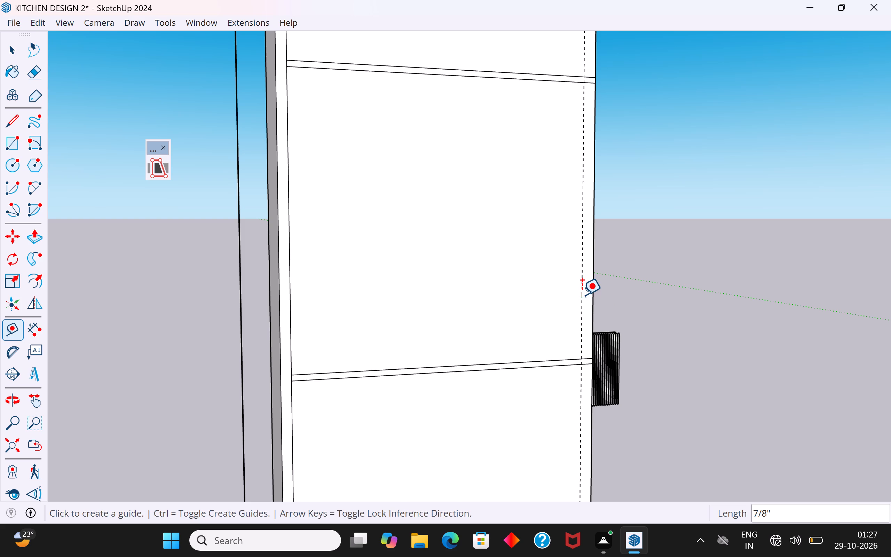
Draw a vertical line about 6' 9 7/16" long over the guide on the tall cabinet's narrow face, from its top edge to the countertop.
click(9, 48)
click(16, 123)
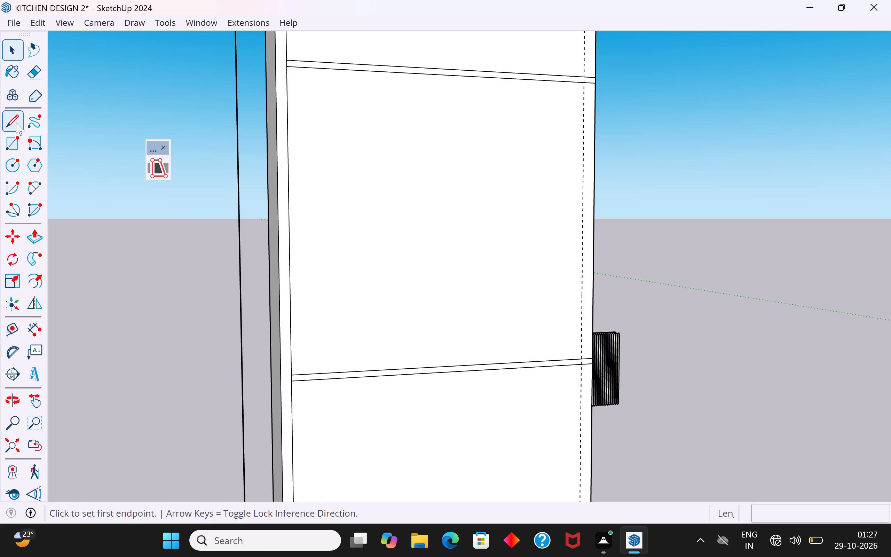
scroll(16, 123, down, 4)
scroll(190, 180, down, 5)
middle_drag(255, 243, 232, 304)
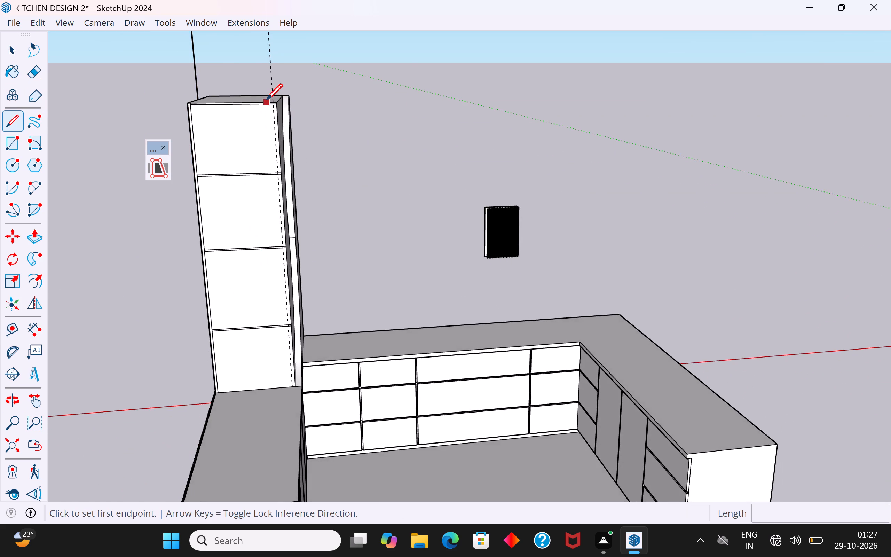
scroll(266, 100, up, 2)
scroll(396, 77, down, 3)
scroll(315, 109, up, 10)
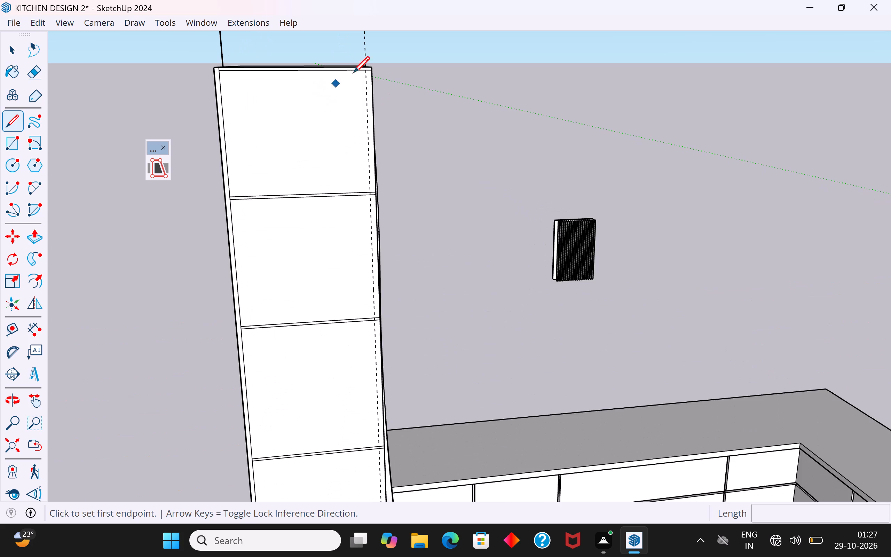
scroll(360, 68, up, 9)
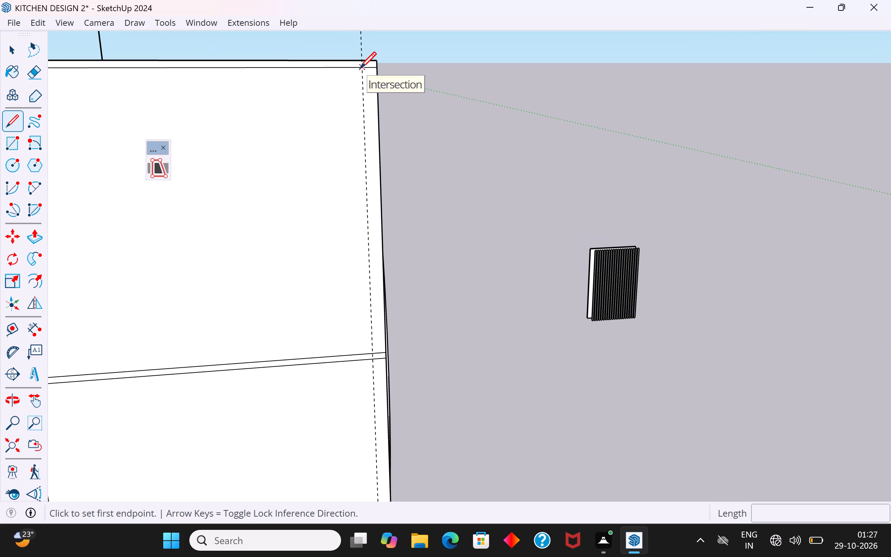
click(360, 68)
scroll(360, 68, down, 6)
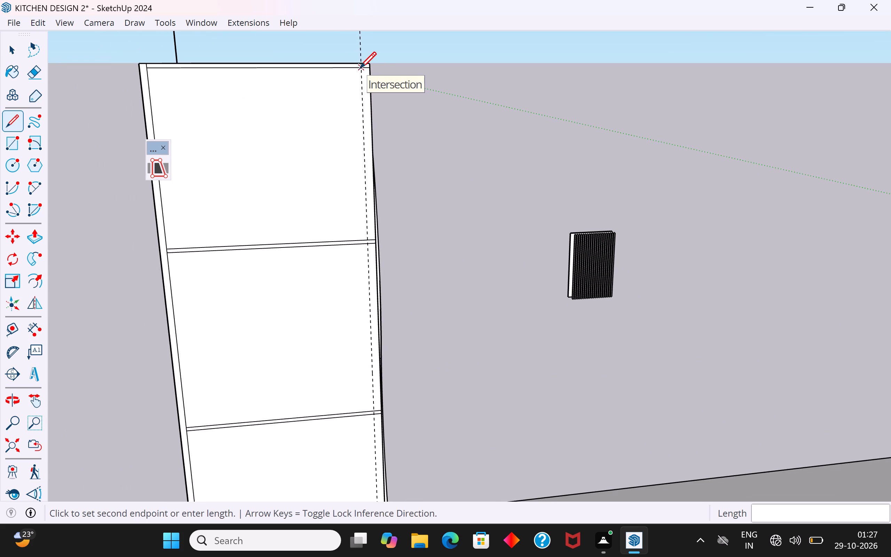
key(Escape)
scroll(360, 68, up, 12)
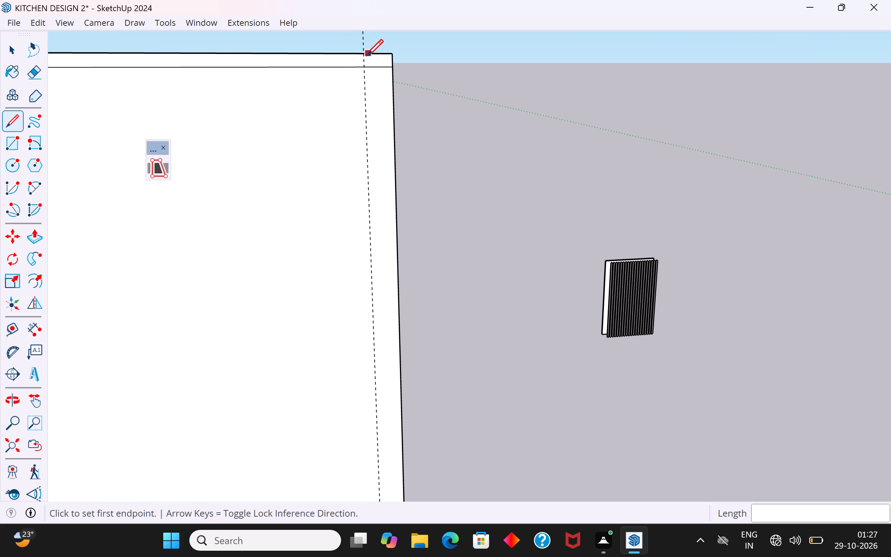
click(362, 55)
scroll(362, 55, down, 18)
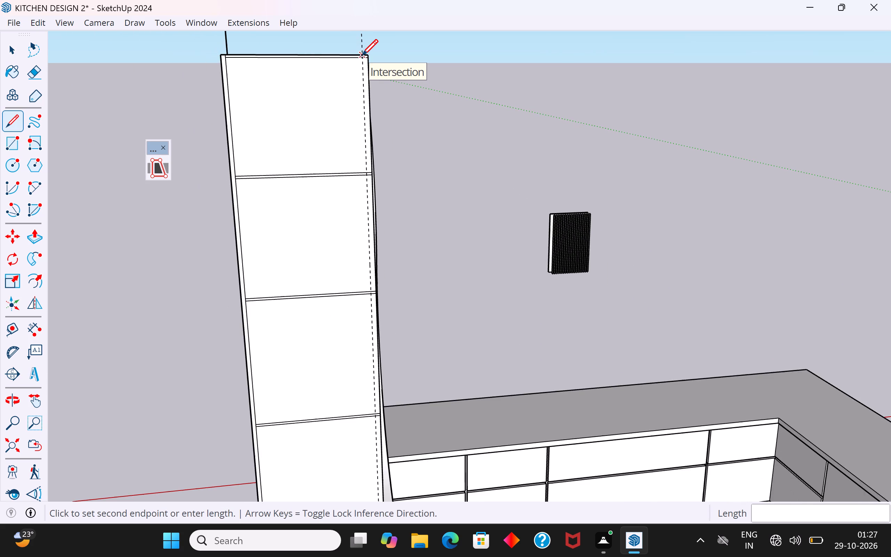
scroll(362, 55, down, 7)
scroll(371, 299, up, 3)
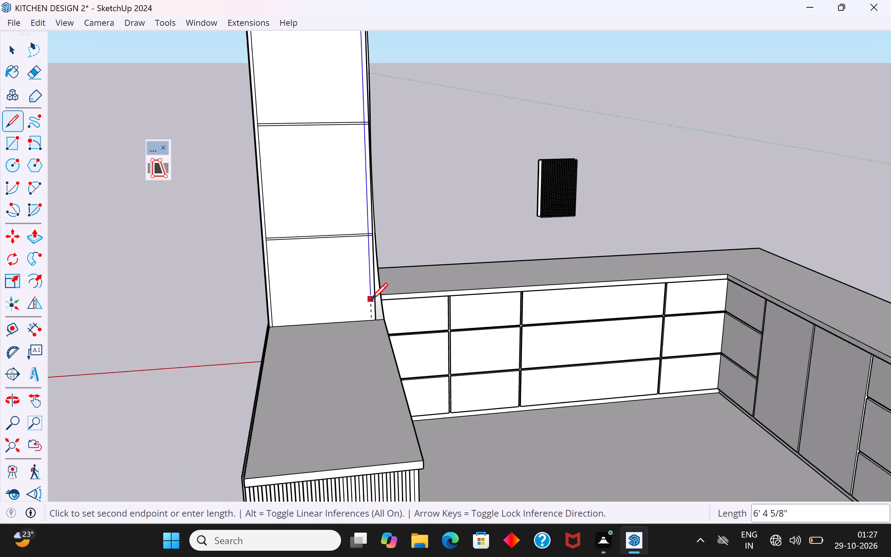
scroll(371, 299, up, 7)
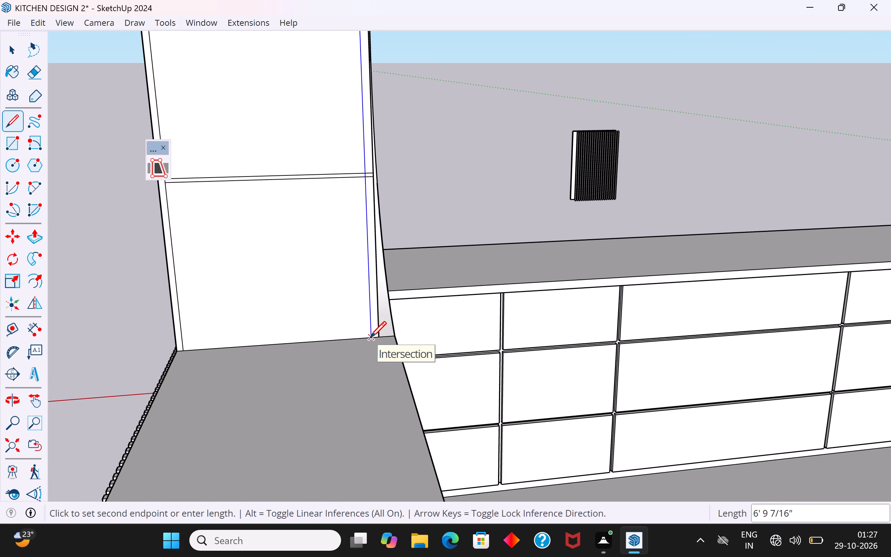
click(370, 337)
click(11, 44)
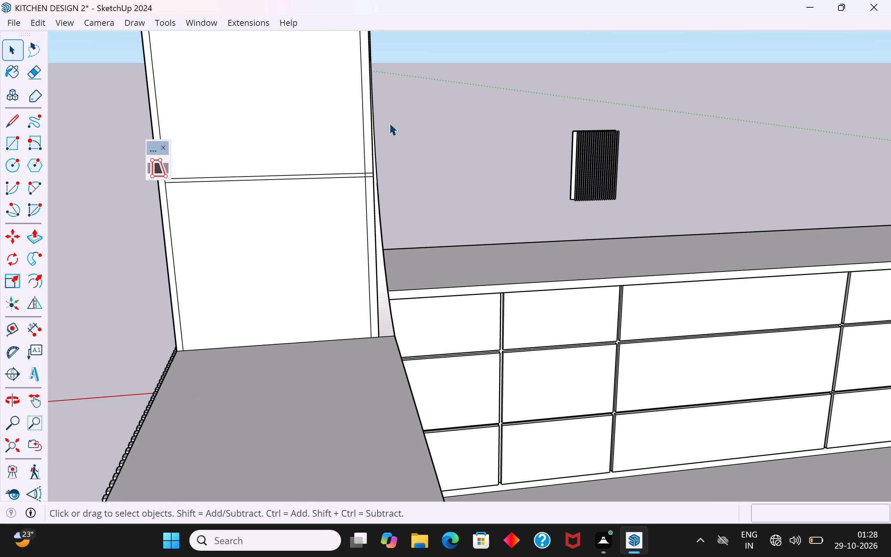
click(391, 121)
Erase the short ends of the top and dividing strips that cross the new vertical border strip on the narrow face.
scroll(423, 206, down, 5)
scroll(410, 47, up, 4)
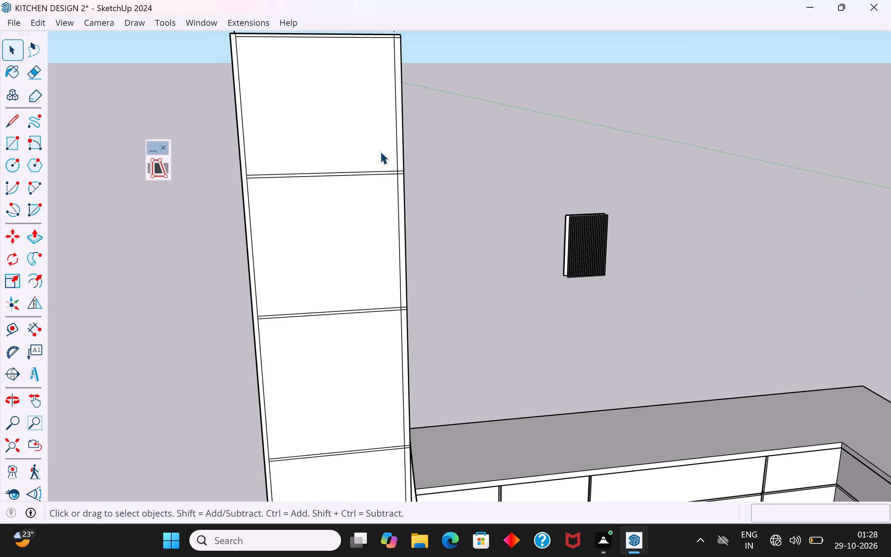
middle_drag(376, 164, 330, 213)
scroll(368, 63, up, 4)
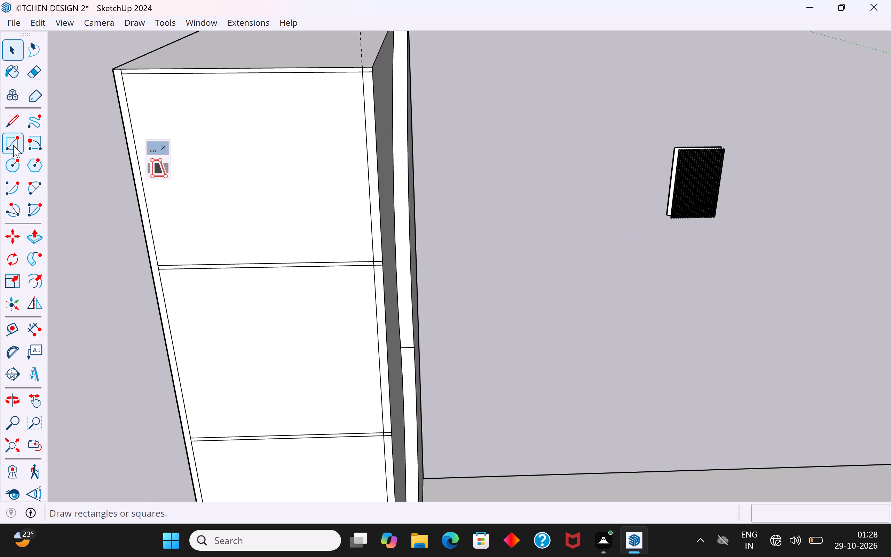
click(36, 68)
scroll(382, 61, up, 3)
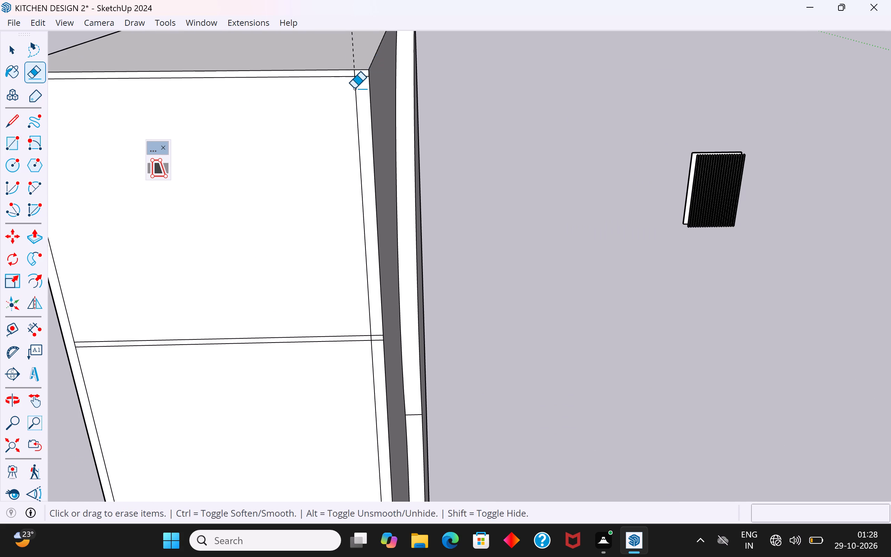
scroll(366, 79, up, 3)
click(362, 76)
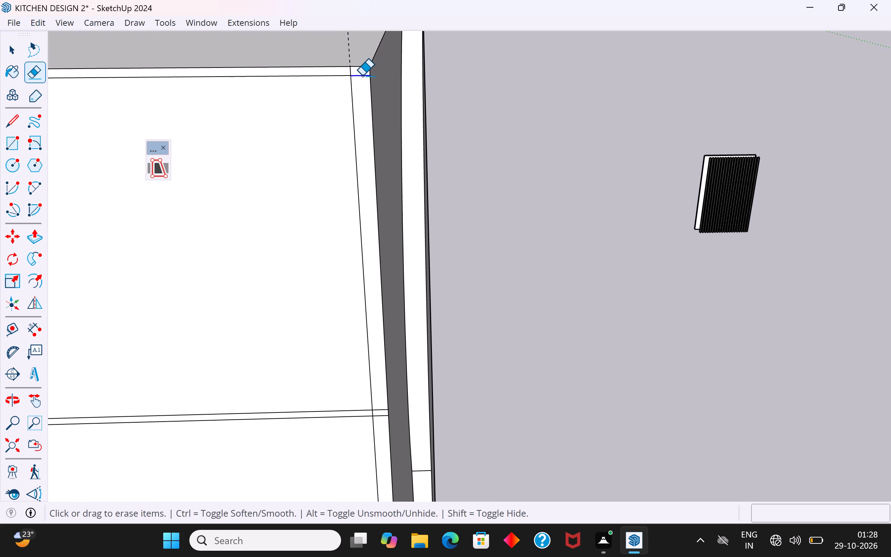
scroll(362, 76, down, 10)
scroll(376, 226, up, 12)
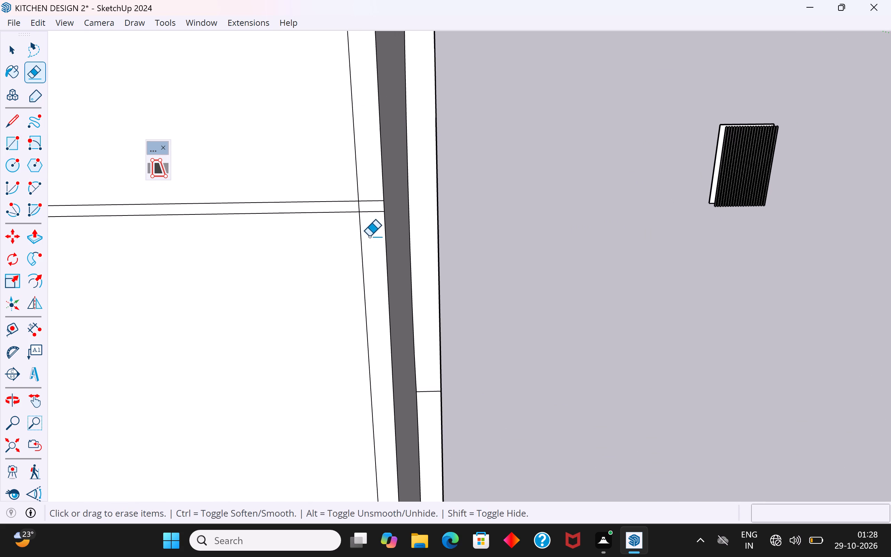
drag(374, 227, 367, 178)
scroll(377, 111, down, 10)
scroll(348, 133, down, 6)
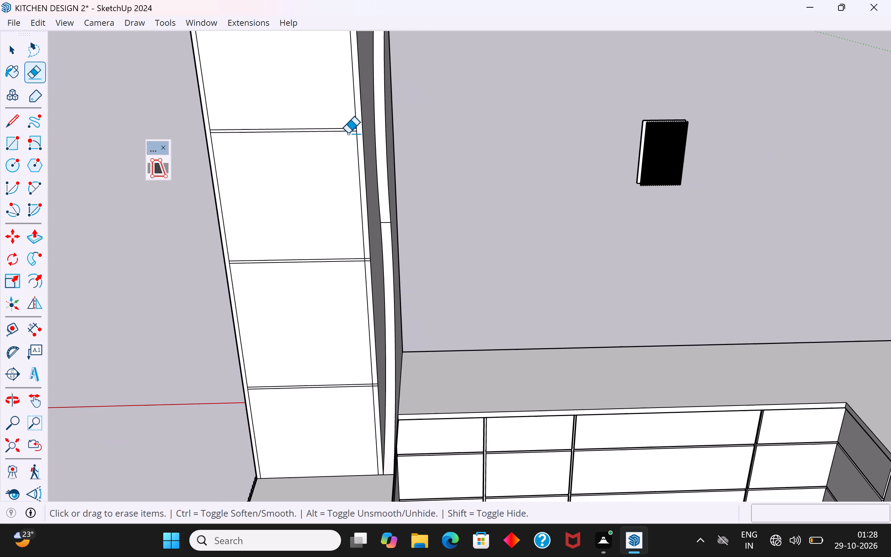
scroll(350, 274, up, 12)
scroll(385, 244, up, 4)
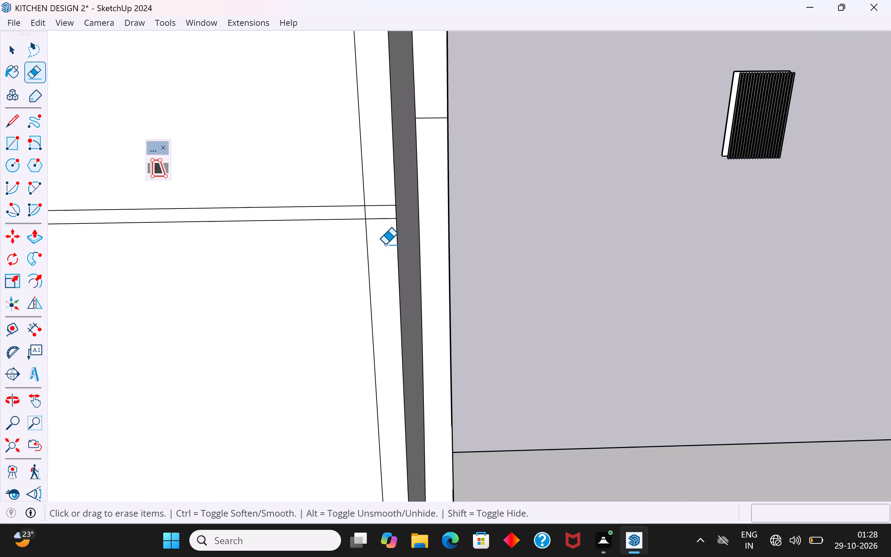
drag(385, 244, 388, 188)
scroll(302, 132, down, 19)
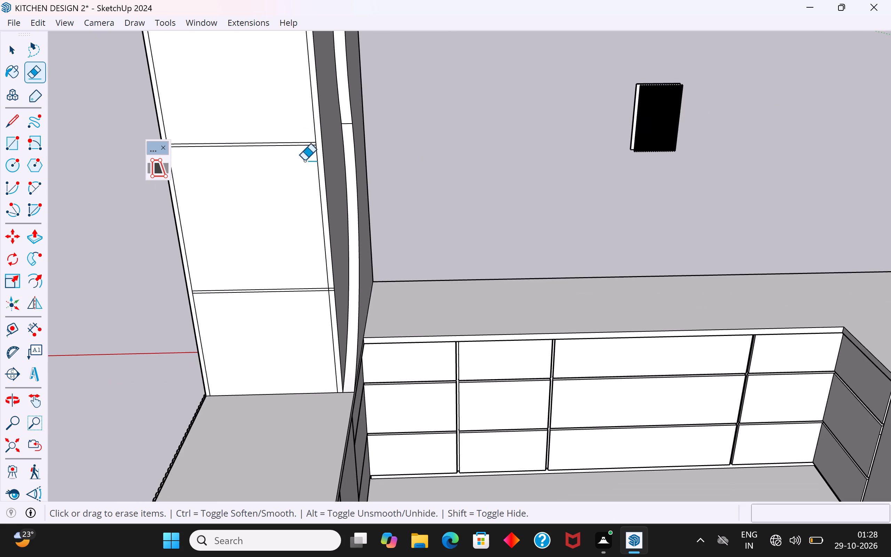
scroll(316, 343, up, 9)
scroll(347, 250, up, 4)
drag(345, 239, 342, 223)
click(342, 222)
scroll(255, 318, down, 4)
click(10, 46)
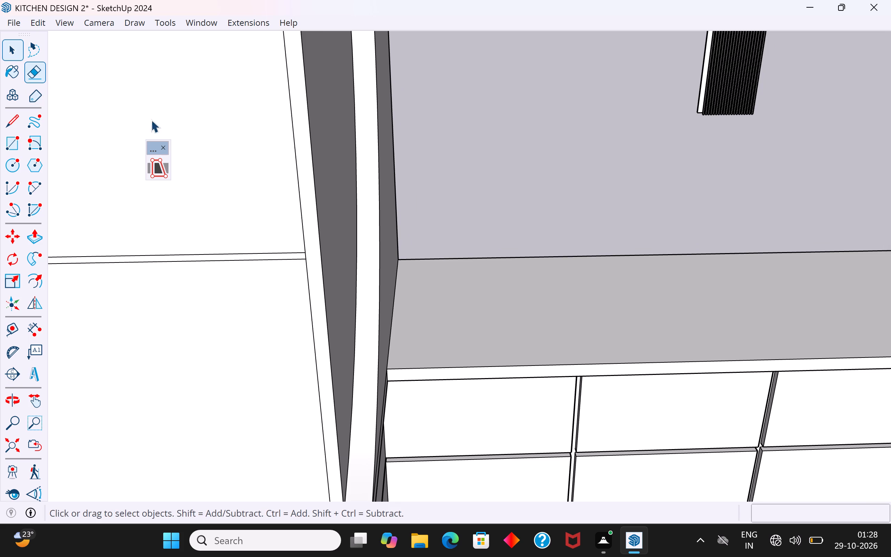
Push the top panel of the tall cabinet's narrow face inward about 3' 7" to open the upper compartment.
scroll(319, 143, down, 19)
middle_drag(527, 295, 432, 343)
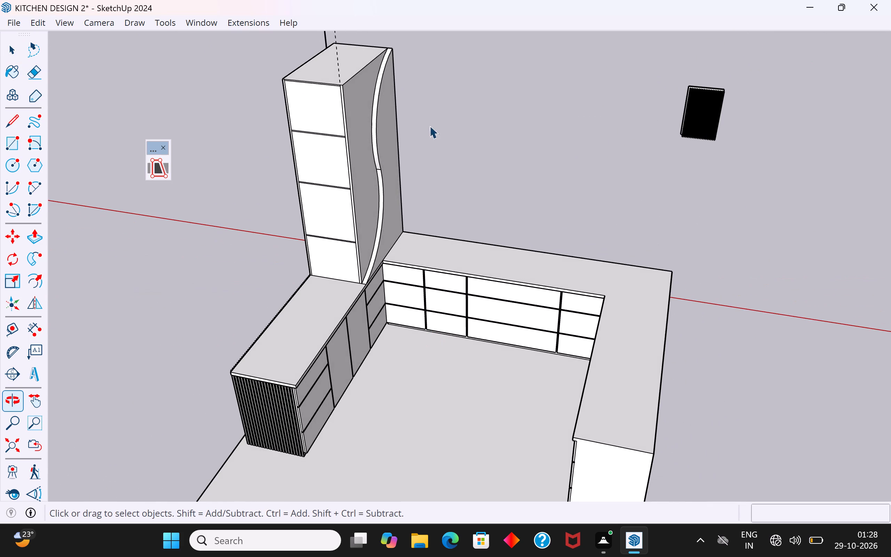
click(431, 114)
click(315, 104)
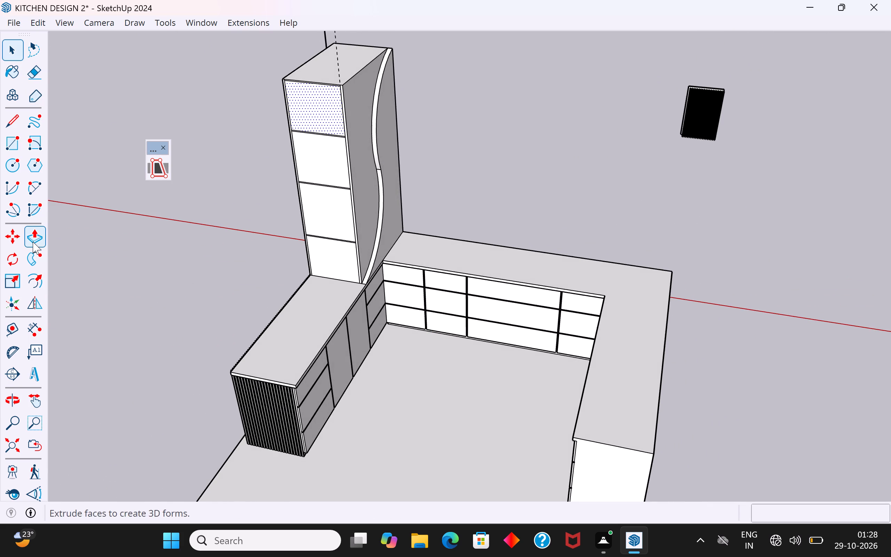
click(33, 242)
click(320, 112)
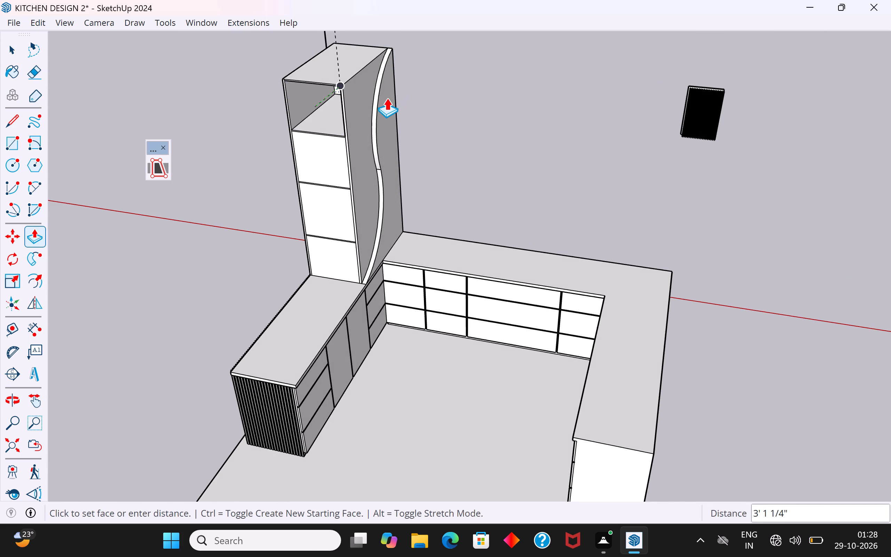
scroll(387, 98, up, 4)
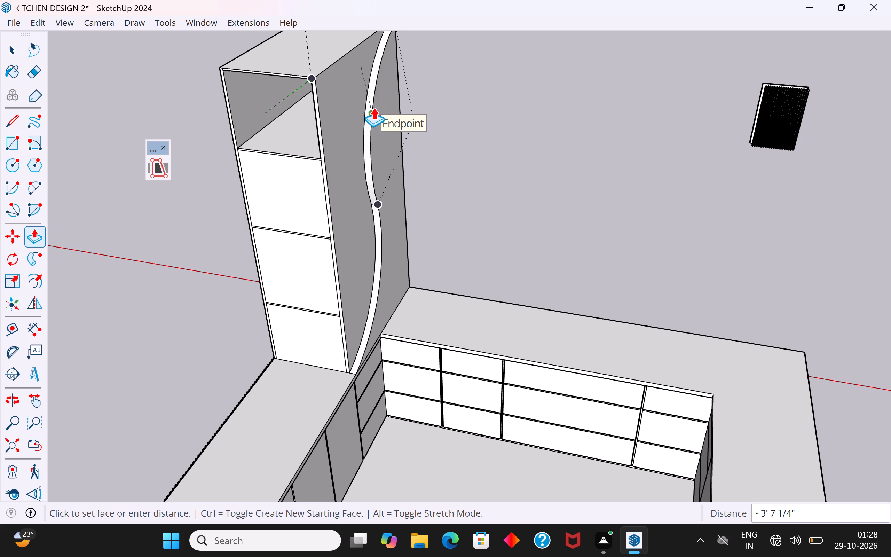
click(373, 107)
middle_drag(384, 110, 224, 124)
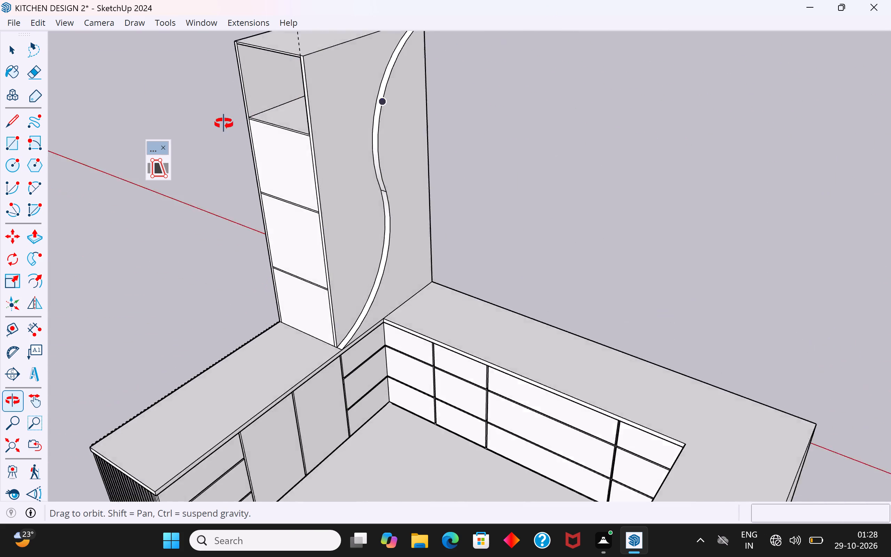
middle_drag(224, 124, 223, 124)
Repeat the same inward push on the three lower panels of the narrow face to open their compartments.
click(8, 50)
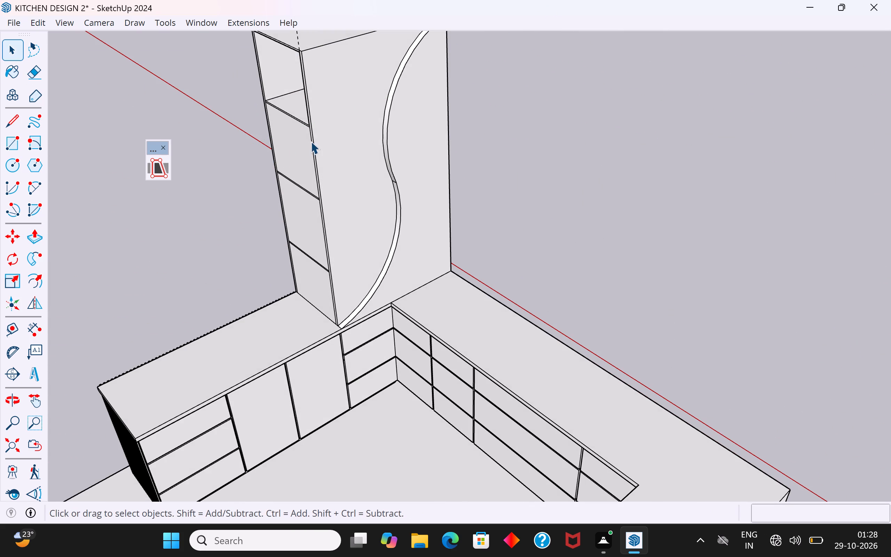
click(299, 143)
click(37, 236)
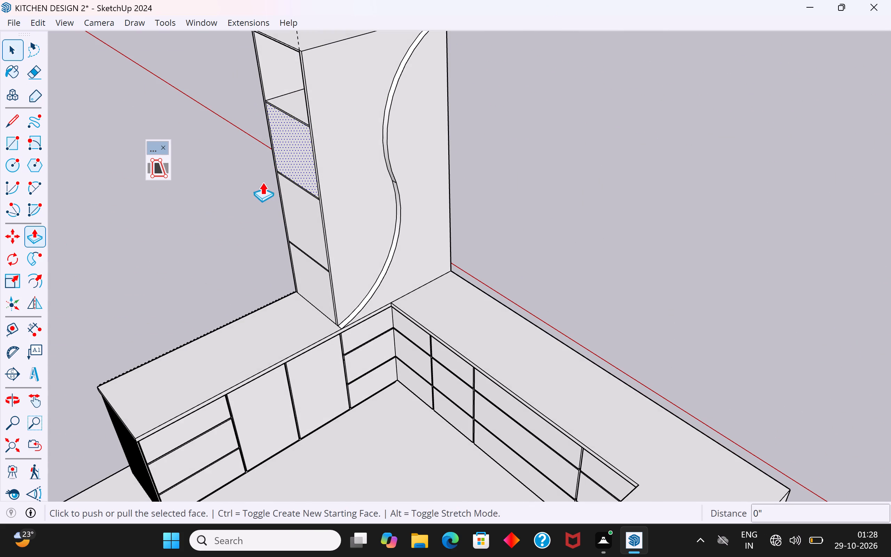
double_click(293, 160)
double_click(297, 208)
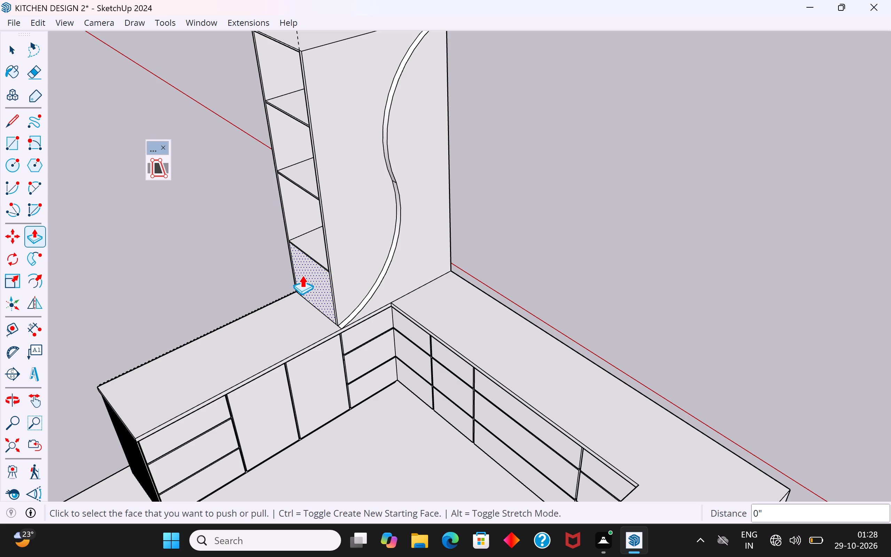
double_click(302, 275)
click(17, 46)
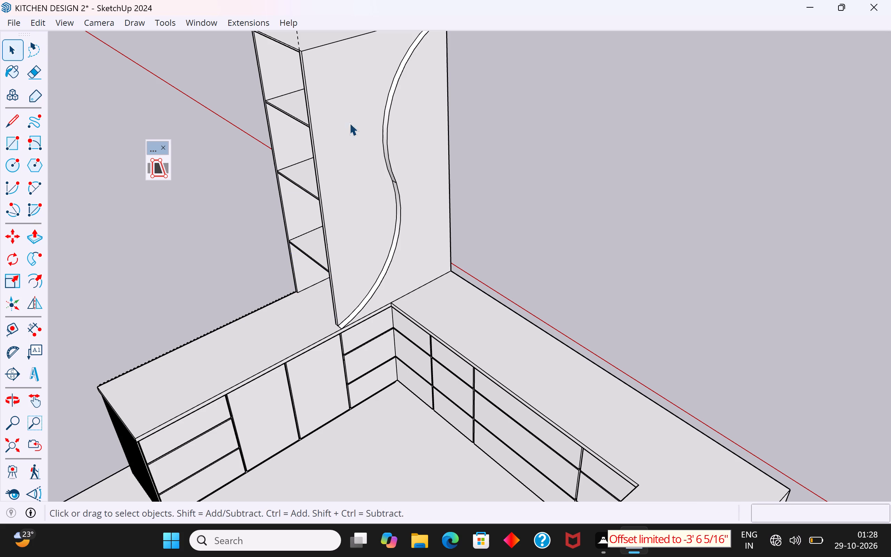
Examine the tall cabinet's opened compartments and curved-strip side from several angles.
scroll(318, 253, down, 4)
click(340, 210)
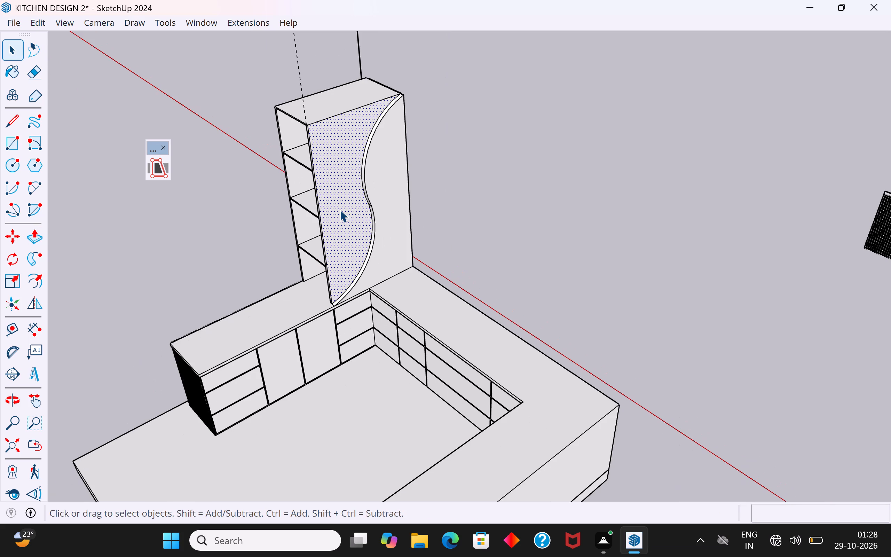
middle_drag(340, 210, 632, 113)
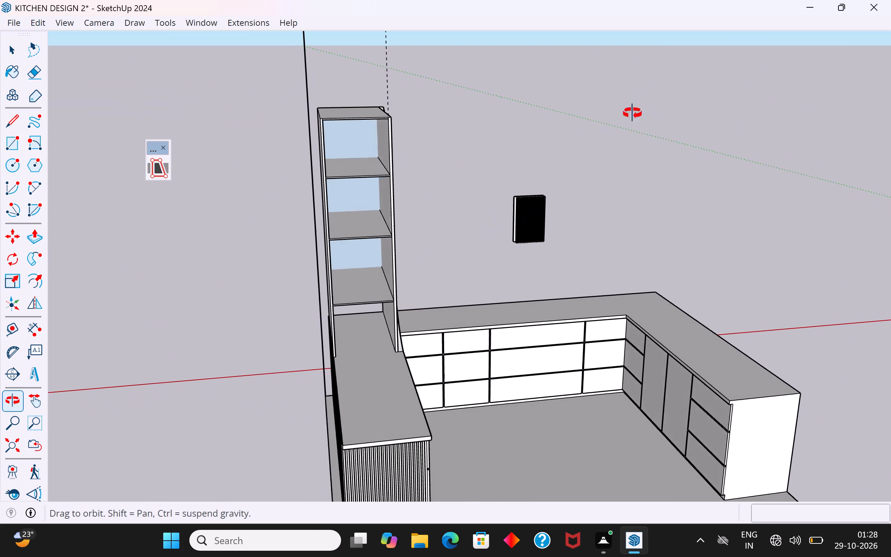
middle_drag(632, 113, 366, 156)
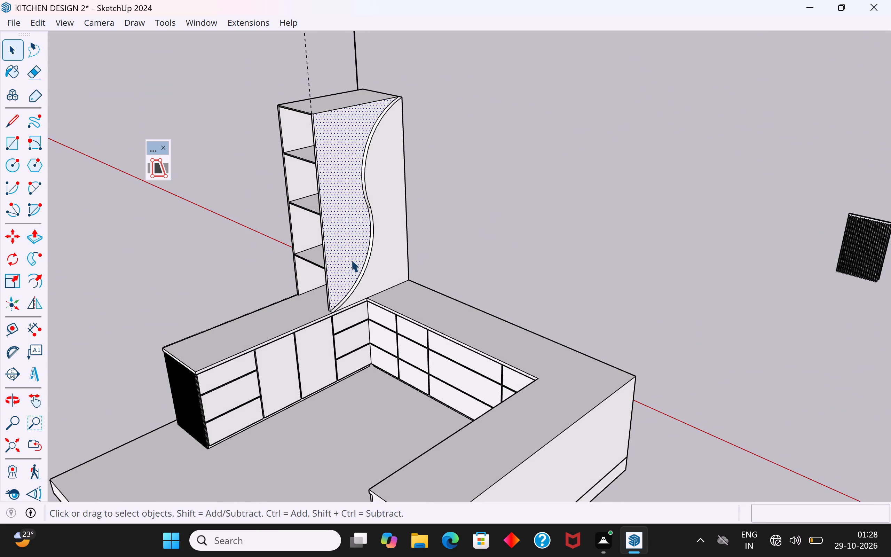
scroll(307, 172, up, 1)
middle_drag(307, 172, 567, 106)
click(457, 183)
scroll(349, 174, up, 3)
middle_drag(340, 172, 345, 187)
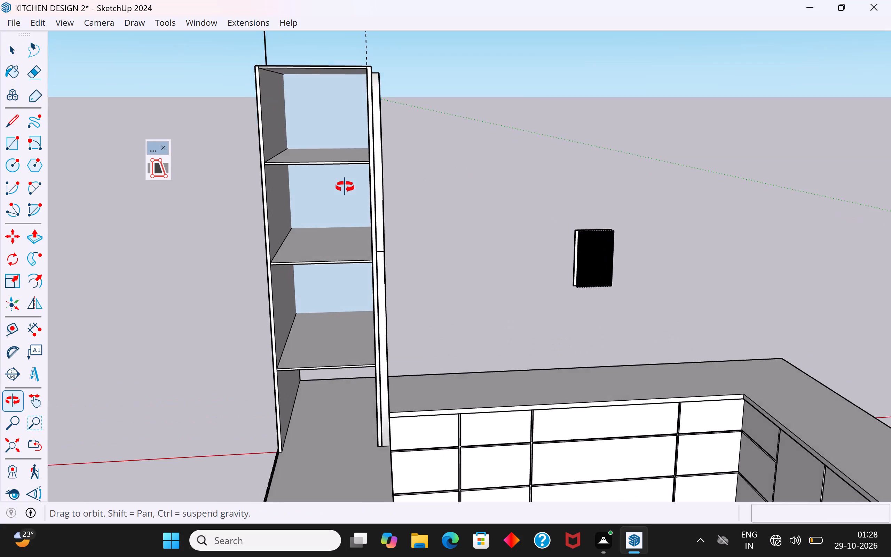
middle_drag(345, 187, 363, 255)
middle_drag(345, 196, 194, 205)
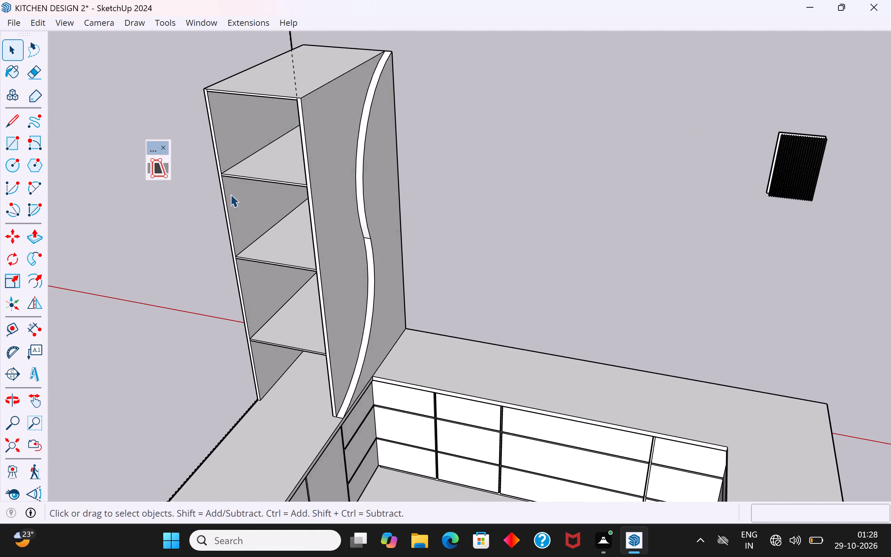
Push the front edge of the tall cabinet's uppermost inner shelf back about 2' 3" to meet the curved strip.
scroll(247, 183, up, 4)
click(266, 176)
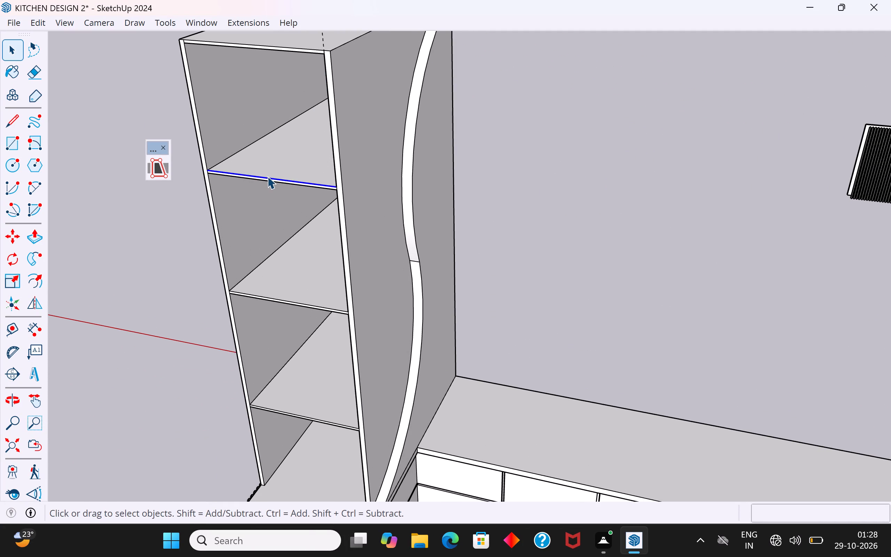
scroll(269, 178, up, 9)
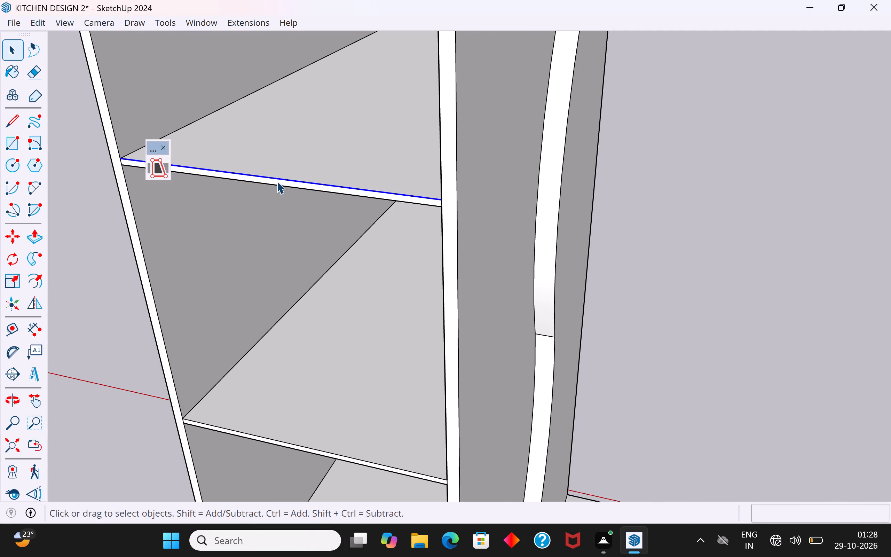
click(277, 181)
click(37, 239)
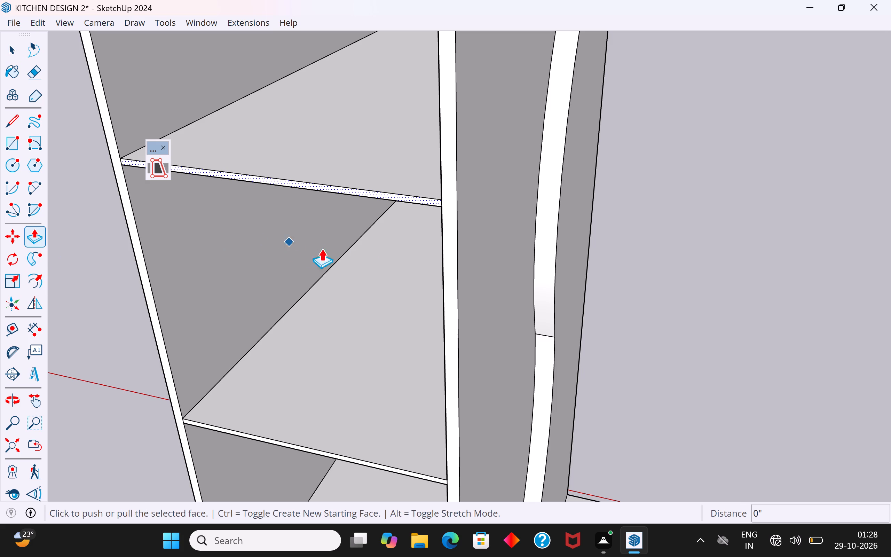
click(403, 201)
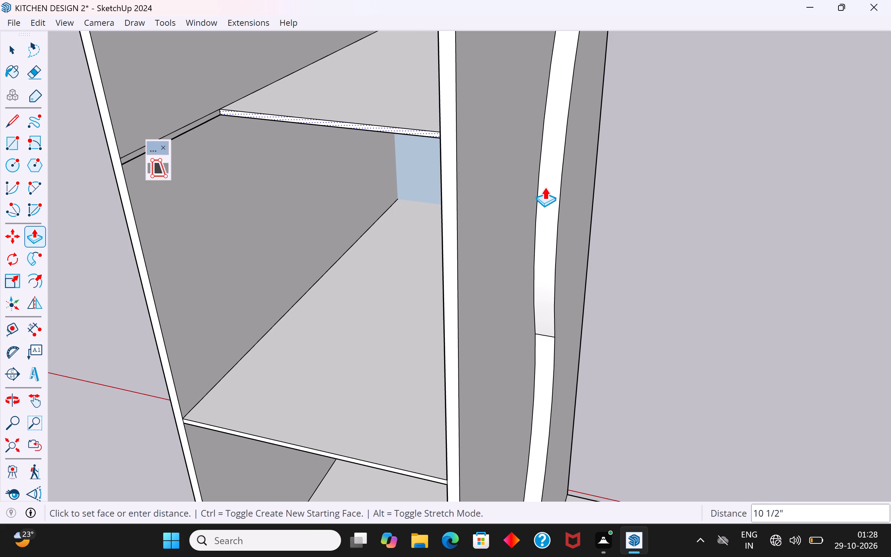
middle_drag(542, 146, 301, 210)
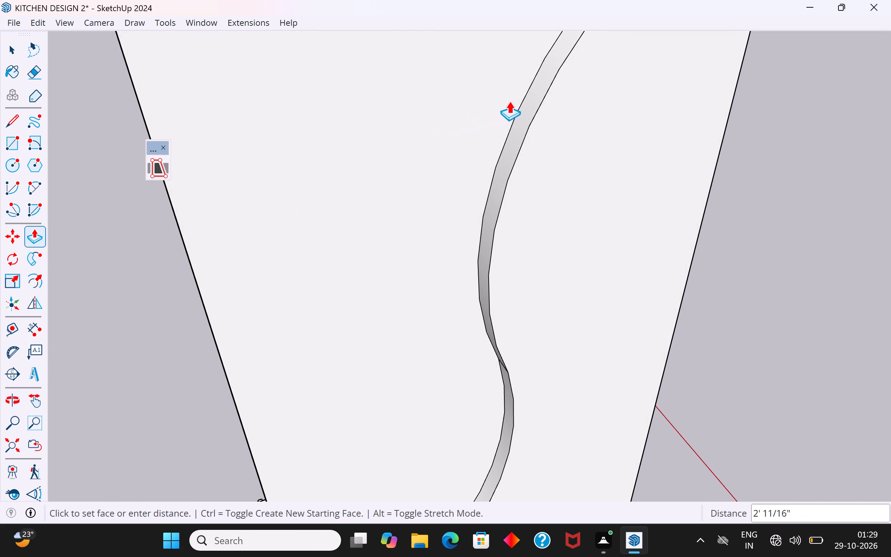
scroll(520, 101, down, 4)
middle_drag(520, 101, 848, 22)
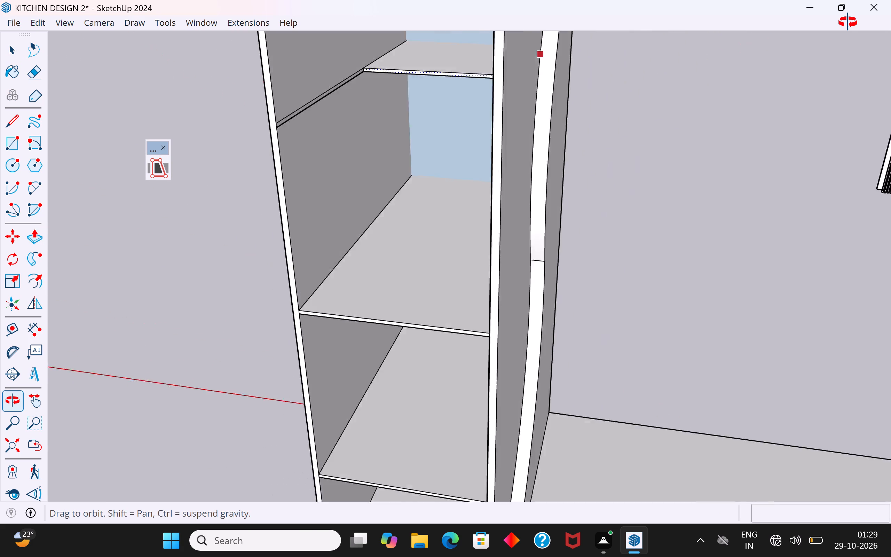
middle_drag(848, 22, 439, 99)
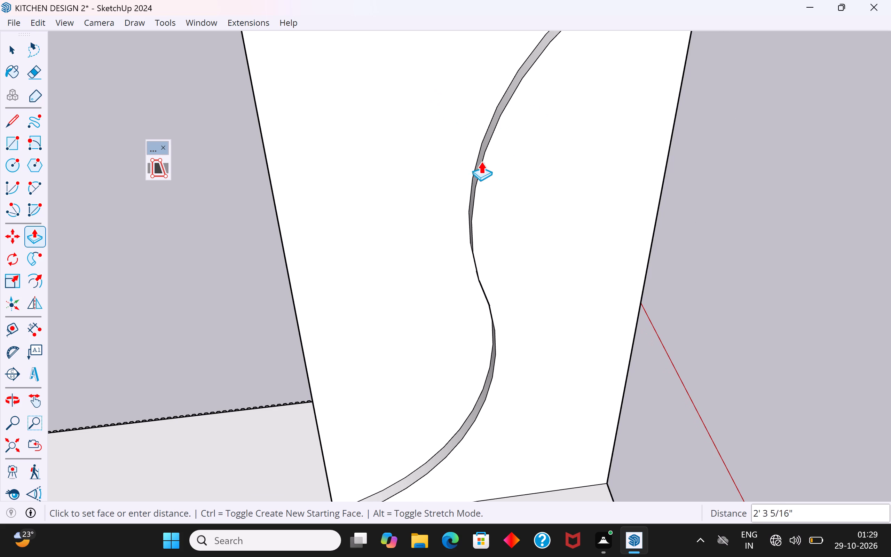
scroll(479, 162, down, 4)
scroll(527, 92, down, 1)
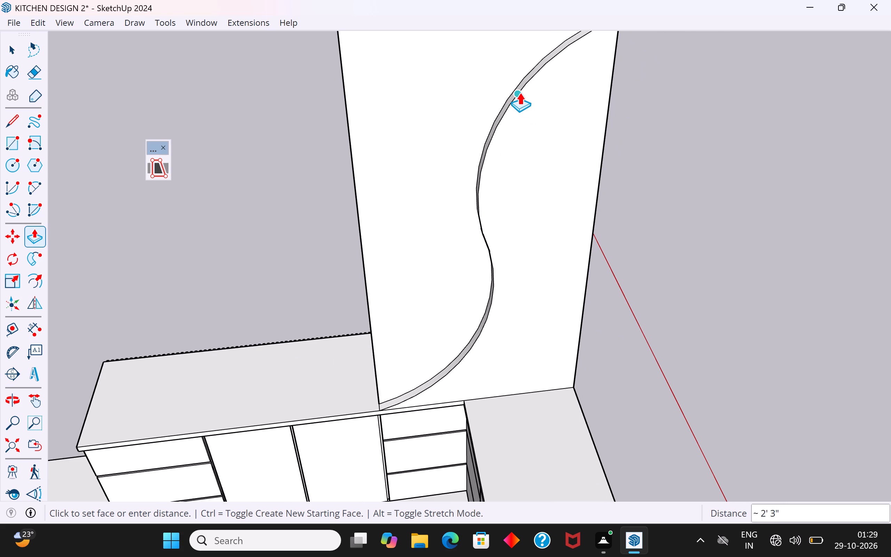
click(520, 92)
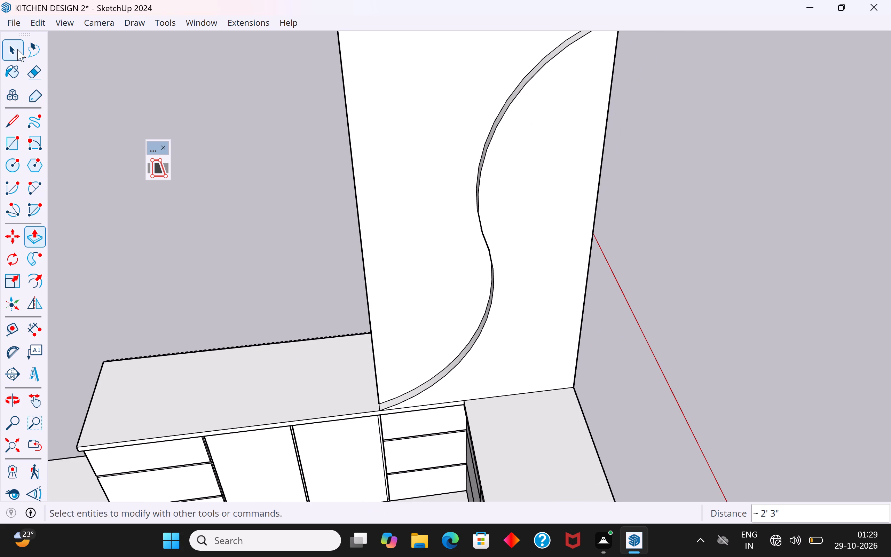
click(17, 46)
click(271, 137)
Push the middle shelf's front edge back about 1' 9 11/16" to follow the curved strip on the cabinet's side.
scroll(364, 211, down, 2)
middle_drag(381, 211, 748, 110)
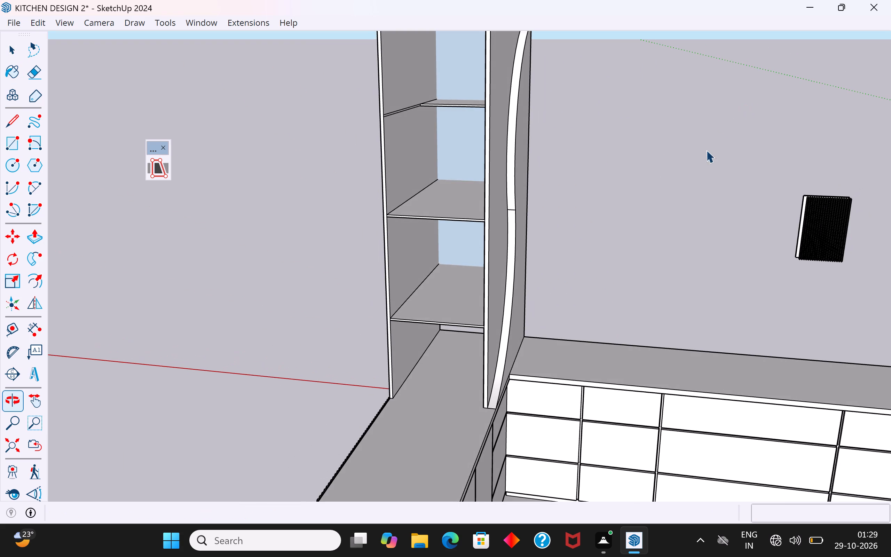
scroll(472, 210, up, 13)
scroll(462, 254, up, 4)
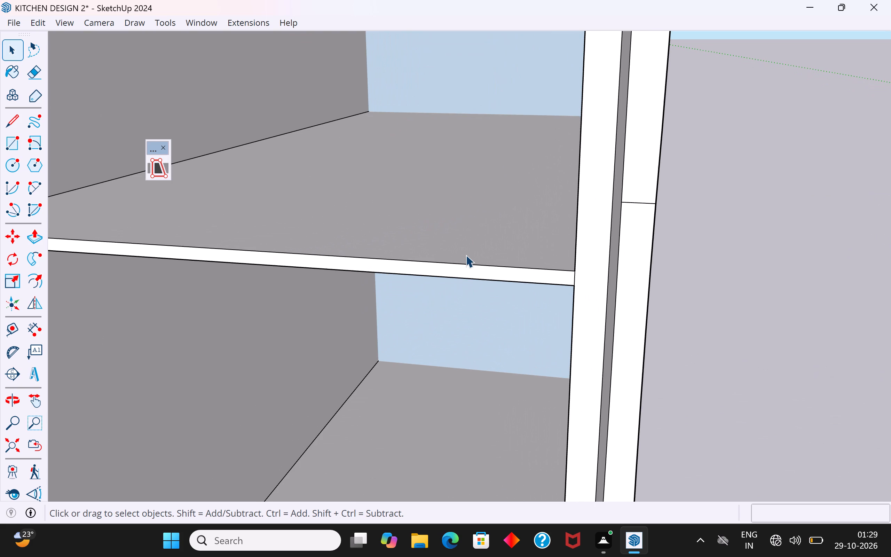
click(468, 267)
click(32, 237)
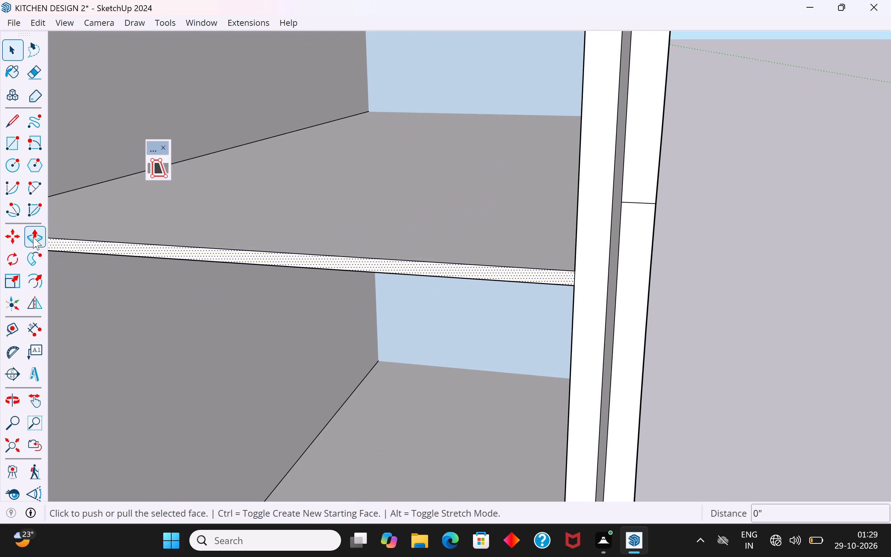
click(321, 261)
scroll(321, 261, down, 5)
scroll(363, 288, down, 6)
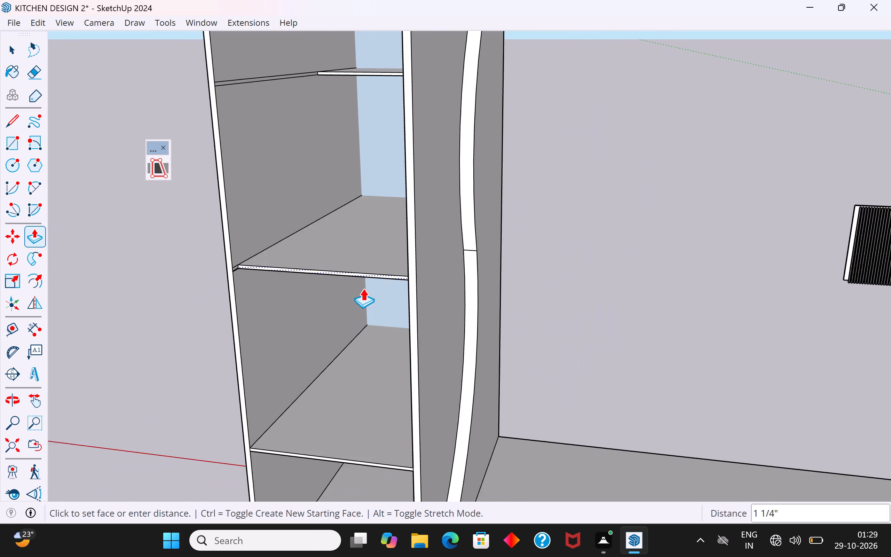
scroll(363, 288, down, 4)
click(420, 250)
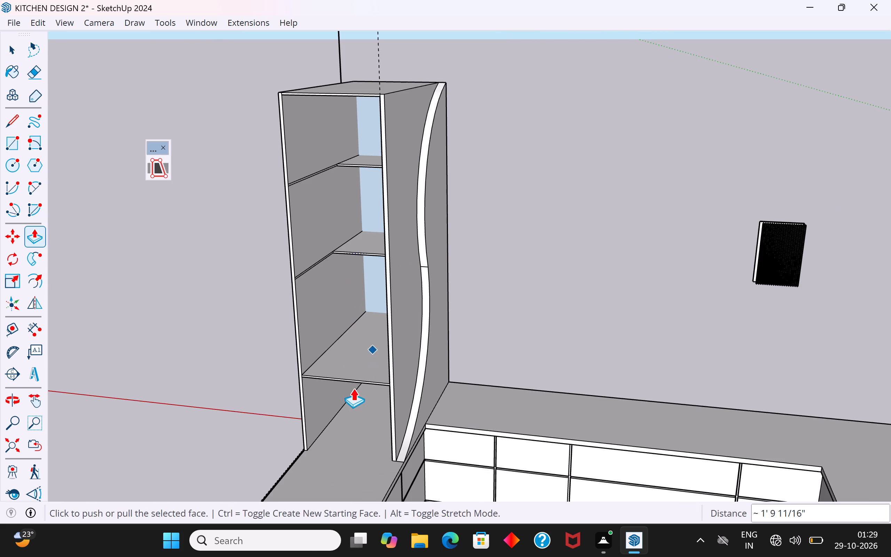
click(11, 46)
click(185, 298)
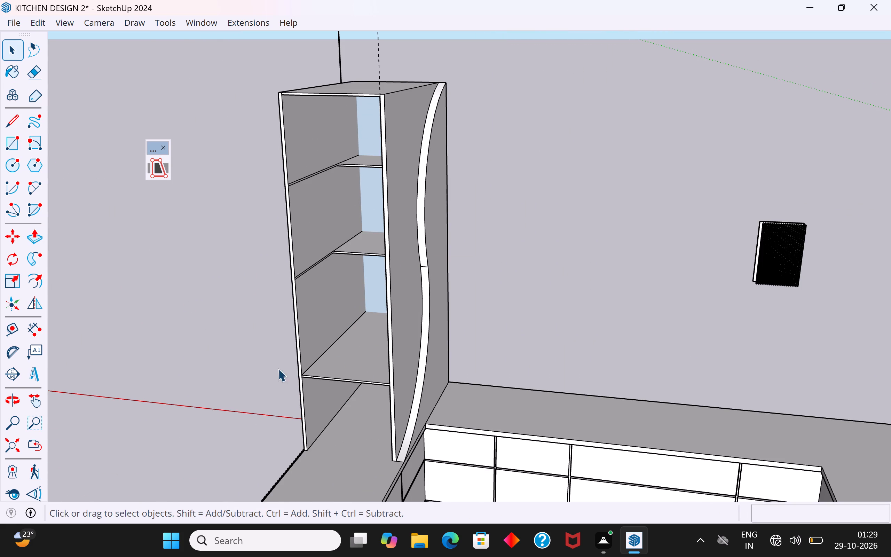
Push the lowest shelf's front edge back about 1' 9 5/16" to a point on the curved strip.
scroll(370, 381, up, 17)
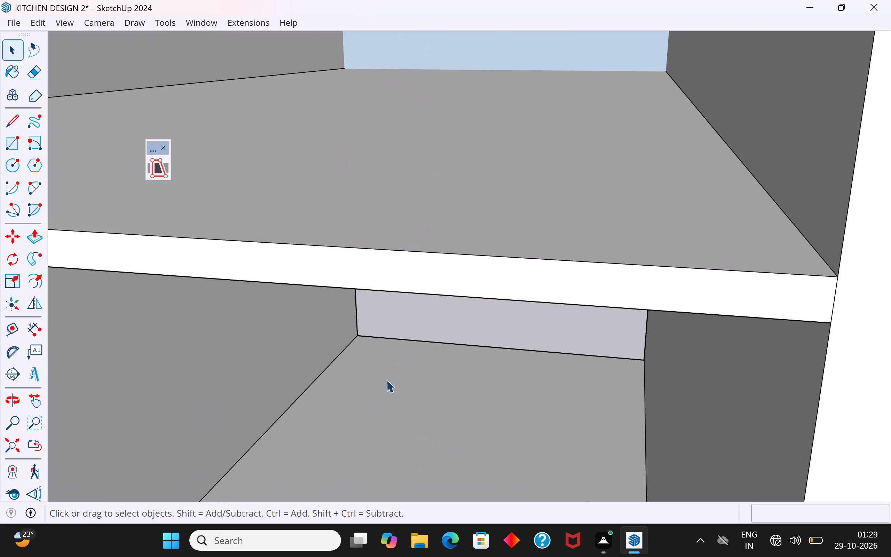
click(435, 270)
click(37, 225)
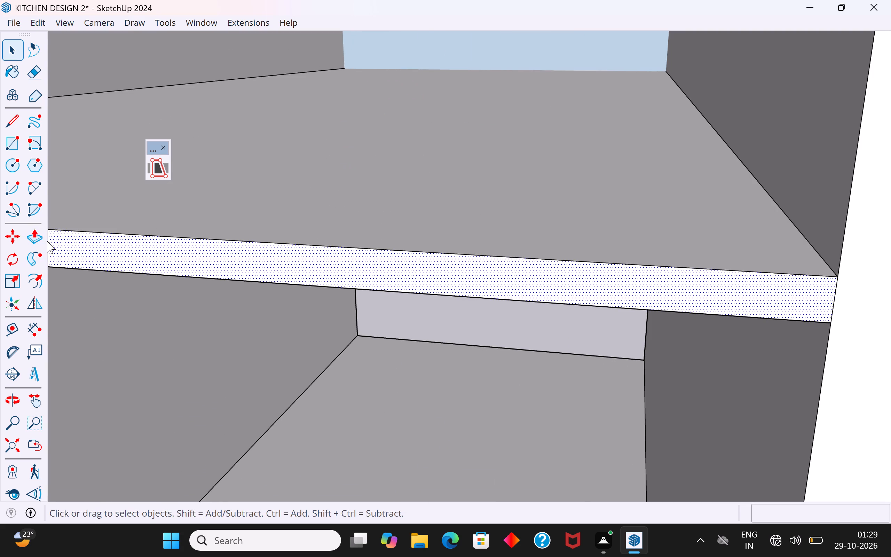
click(41, 240)
scroll(192, 160, down, 11)
scroll(249, 152, down, 6)
middle_drag(296, 215, 273, 228)
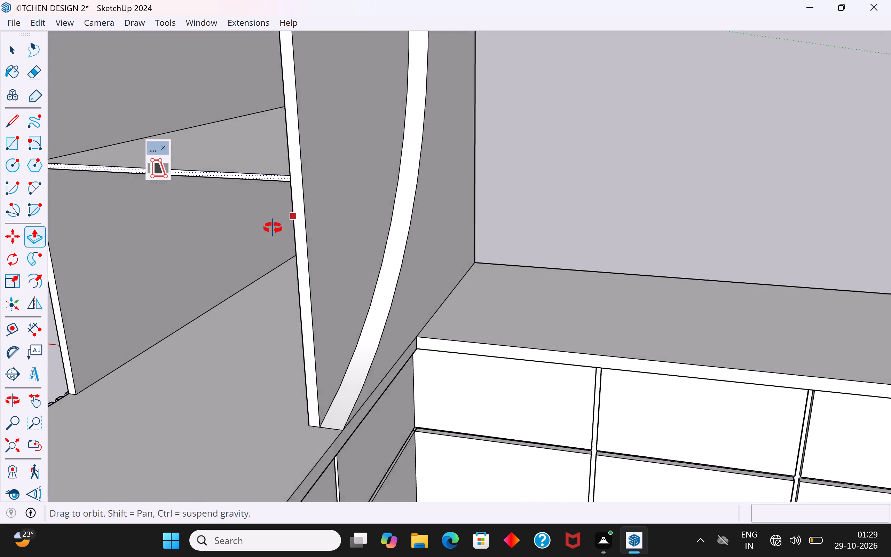
middle_drag(273, 228, 254, 233)
scroll(251, 196, up, 3)
click(255, 176)
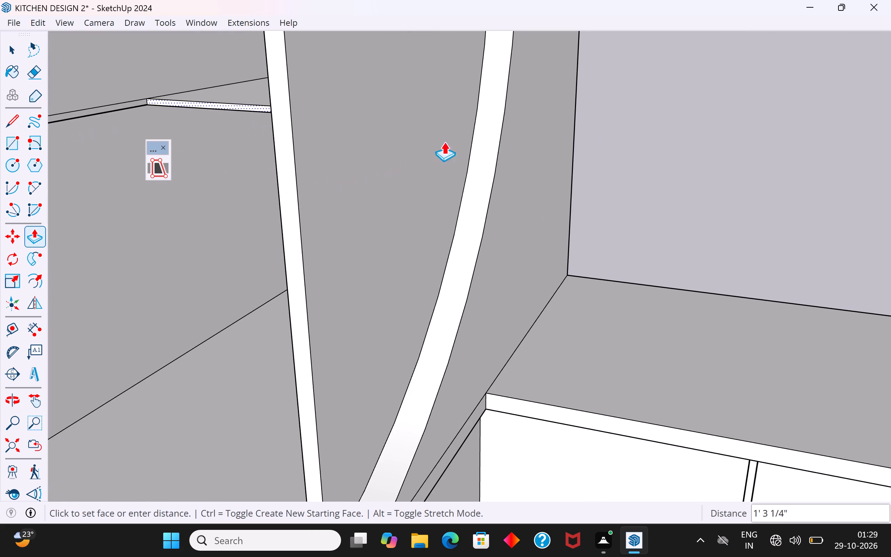
click(481, 105)
scroll(400, 235, down, 19)
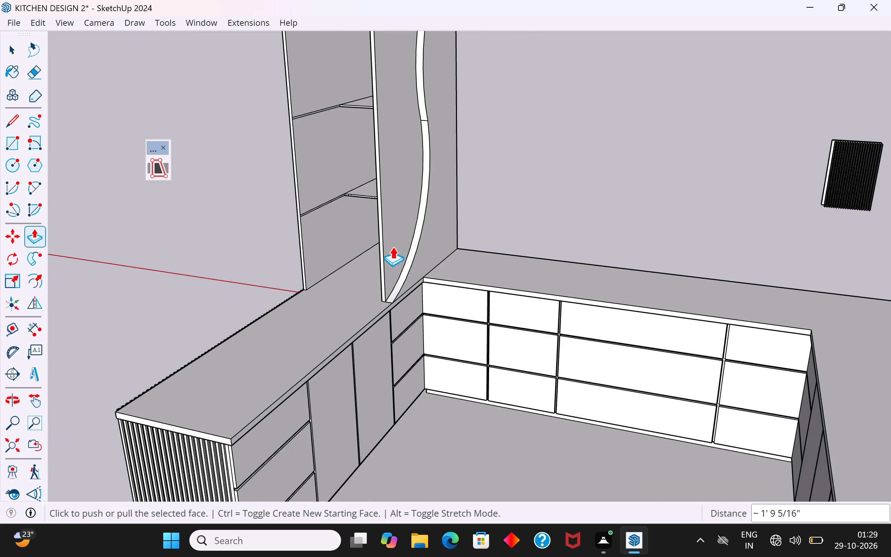
scroll(462, 302, down, 6)
click(17, 50)
click(351, 151)
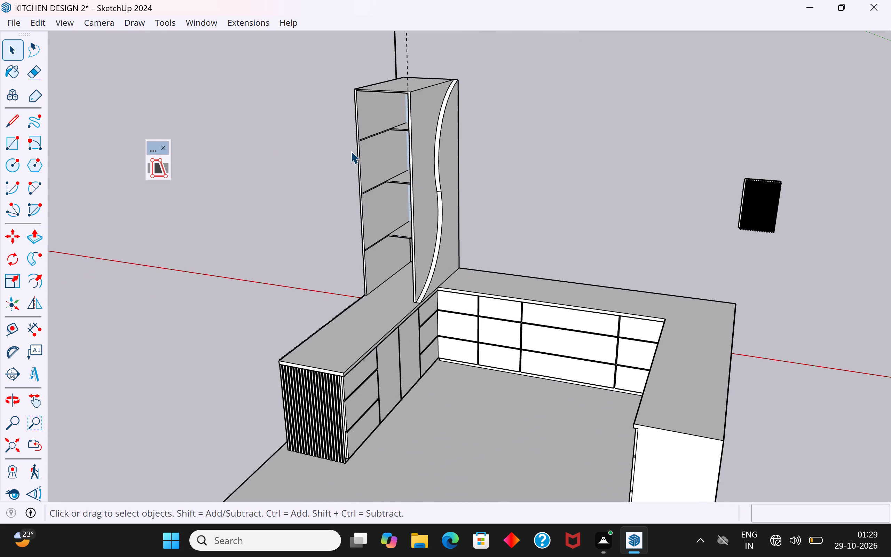
Push the front edge of the tall cabinet's top panel back about 2' 8 15/16" to a point on the curved strip.
scroll(439, 68, up, 2)
middle_drag(429, 134, 543, 199)
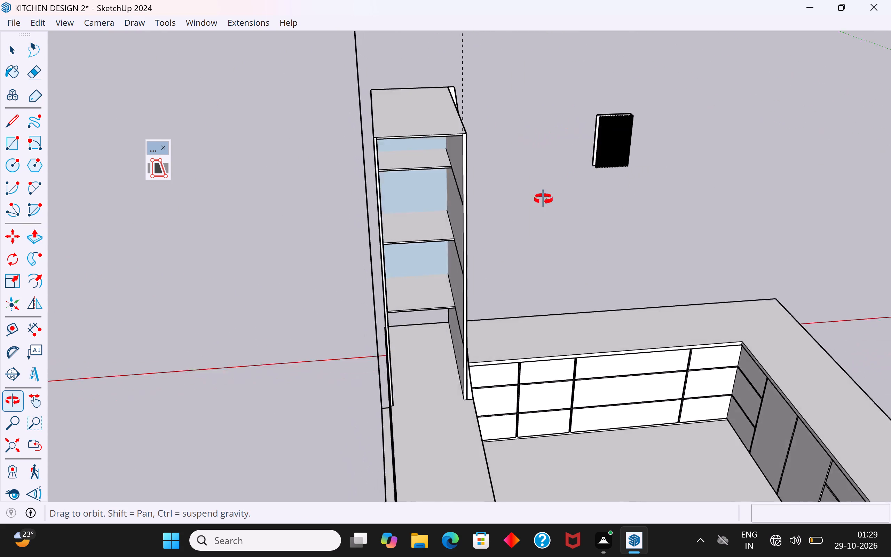
middle_drag(543, 199, 307, 238)
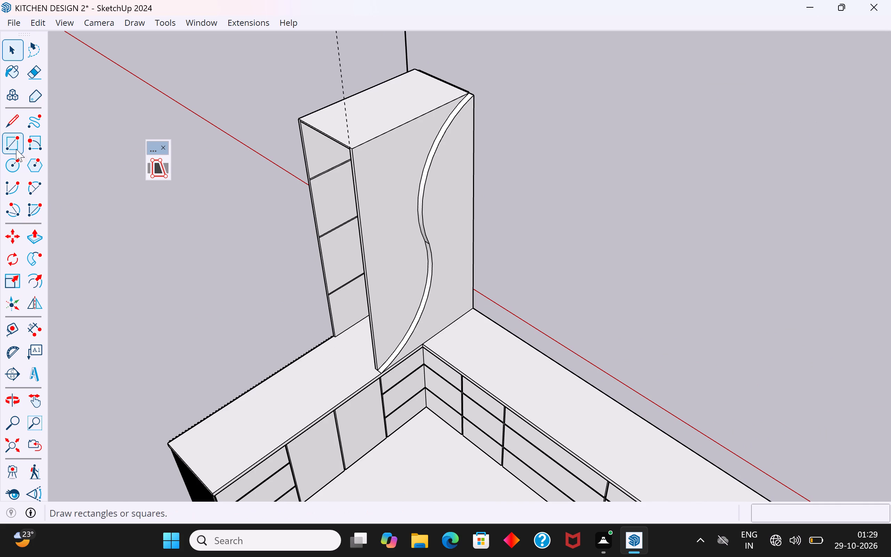
click(36, 236)
scroll(310, 133, up, 8)
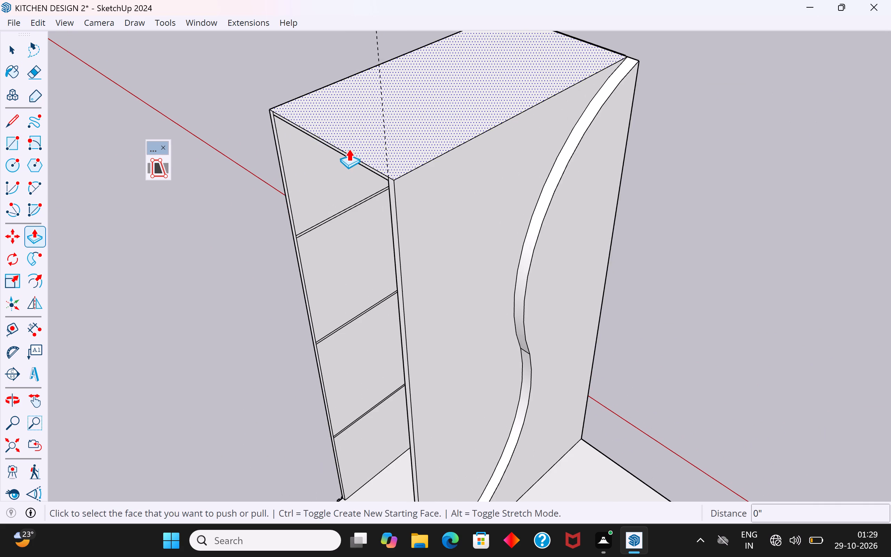
scroll(361, 164, up, 11)
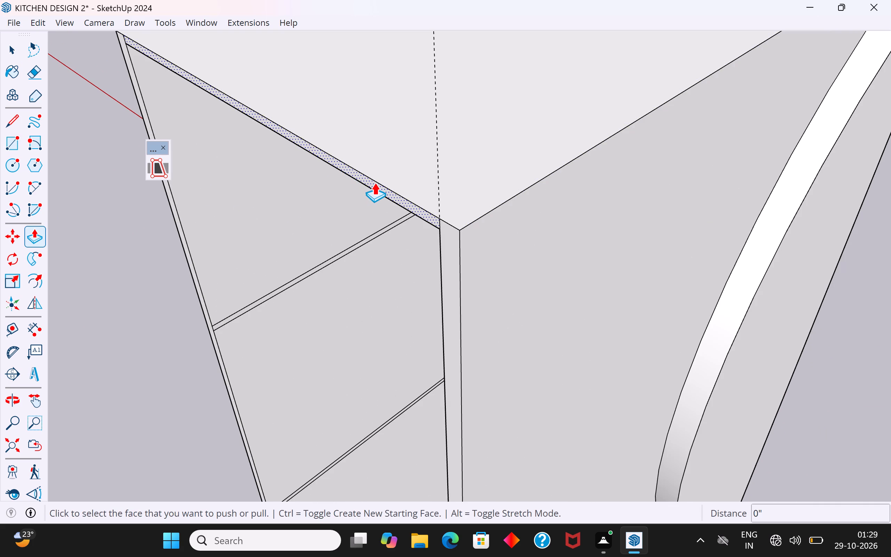
click(374, 182)
scroll(655, 152, down, 8)
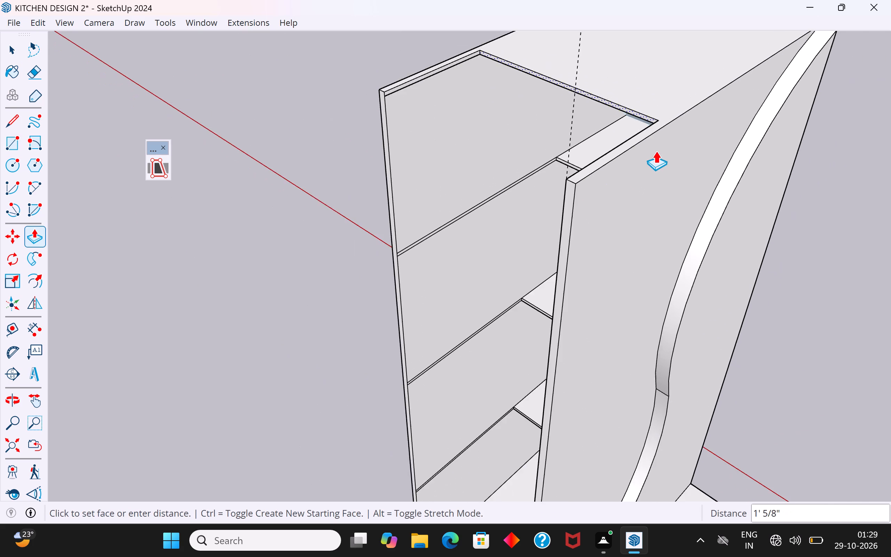
middle_drag(673, 149, 492, 156)
scroll(511, 158, down, 1)
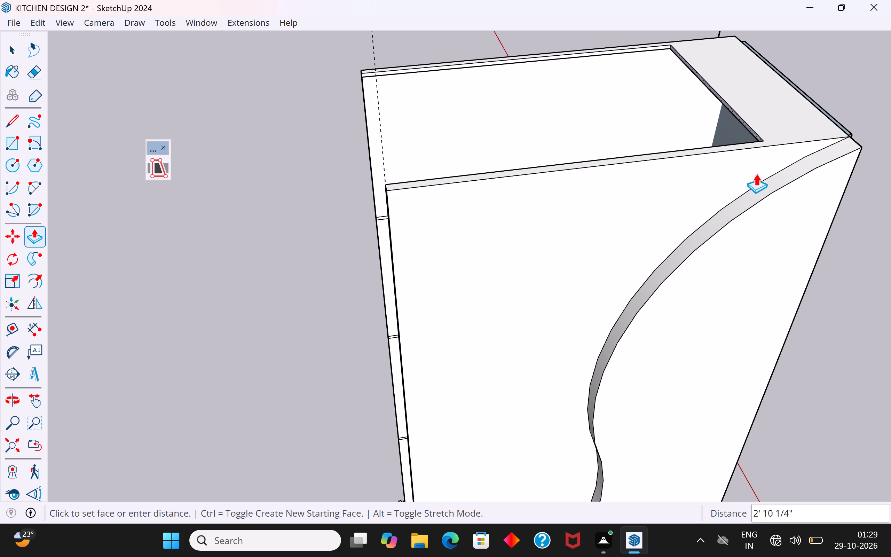
click(739, 197)
click(4, 53)
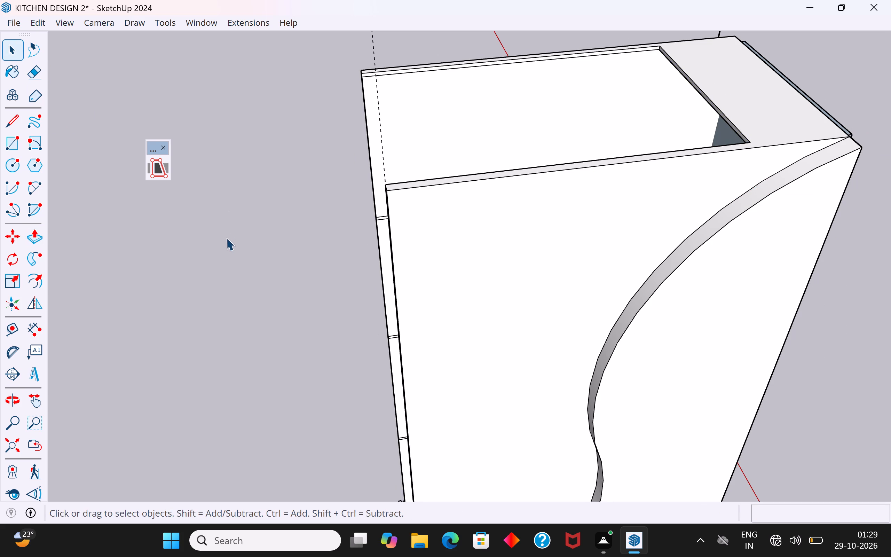
click(226, 238)
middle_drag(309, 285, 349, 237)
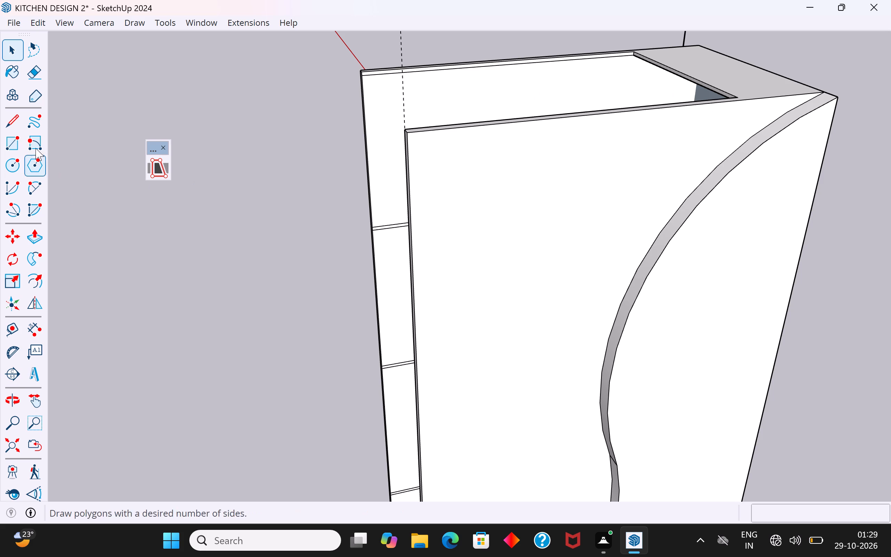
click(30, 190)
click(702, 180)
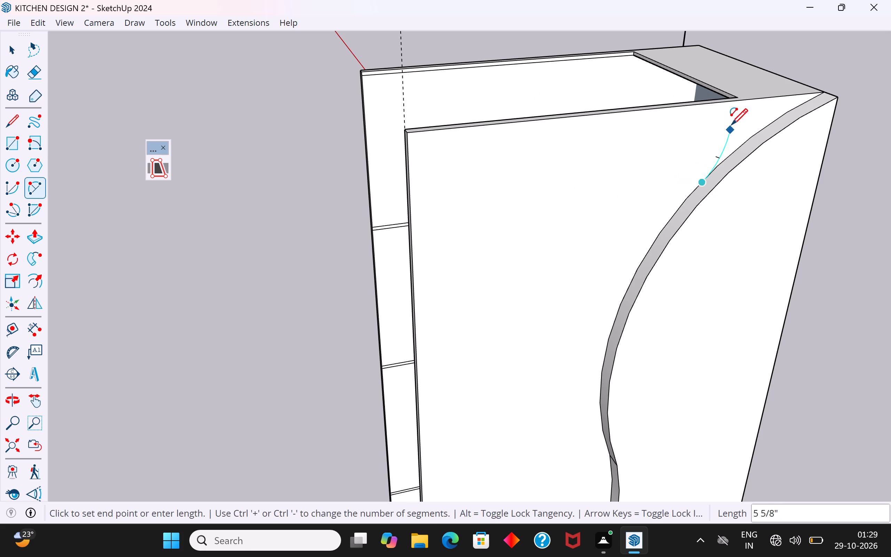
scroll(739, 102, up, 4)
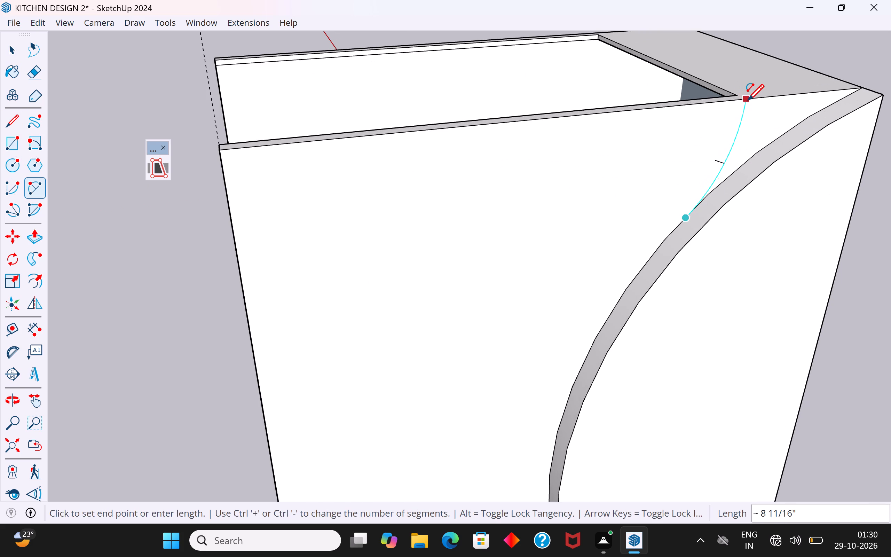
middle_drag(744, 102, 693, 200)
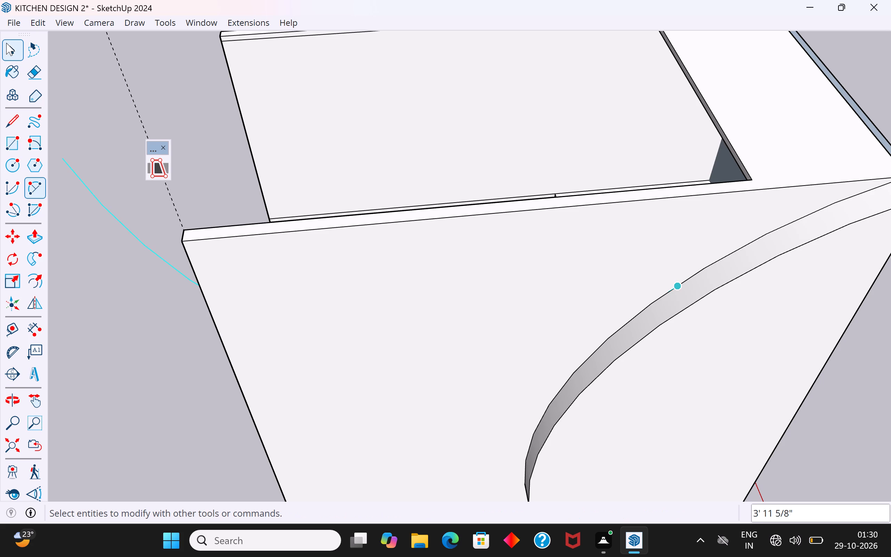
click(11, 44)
Draw a 7/8" line across the side panel's top edge, from the shortened top panel's front corner to the outer edge.
click(17, 120)
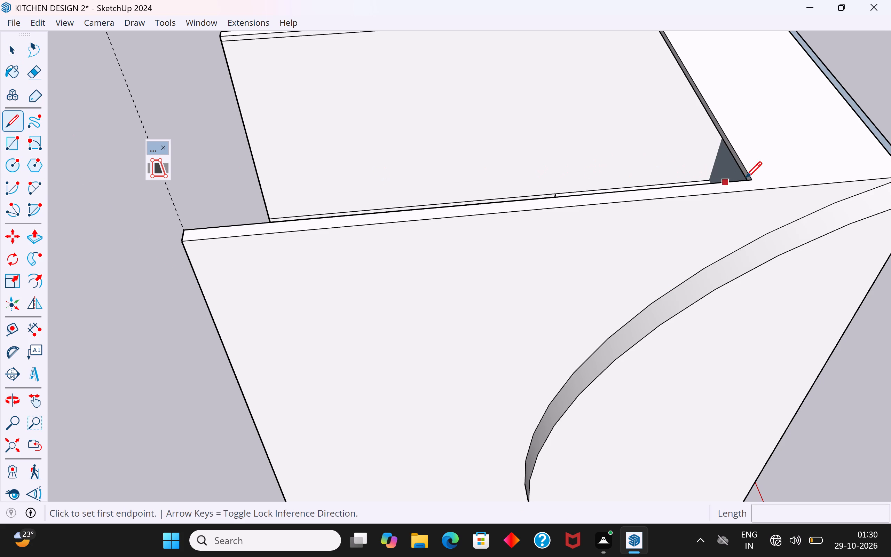
click(752, 179)
click(758, 192)
click(9, 45)
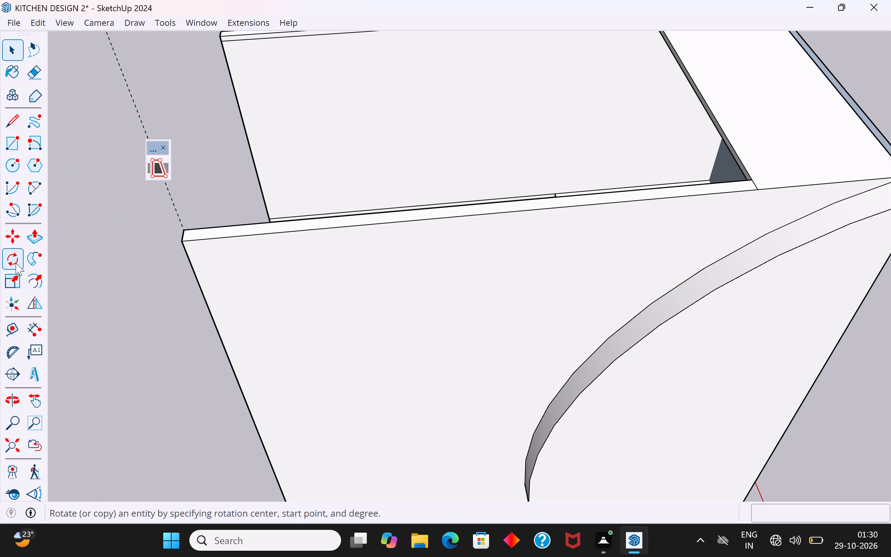
Draw a two-point arc with about 7/8" bulge on the side panel, from the curved strip to the shortened top panel's front corner.
click(35, 186)
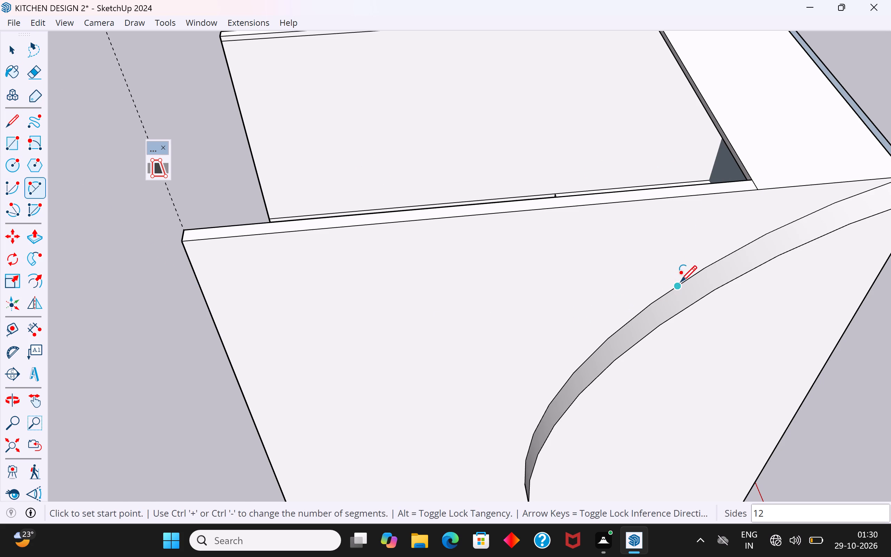
click(683, 280)
click(760, 194)
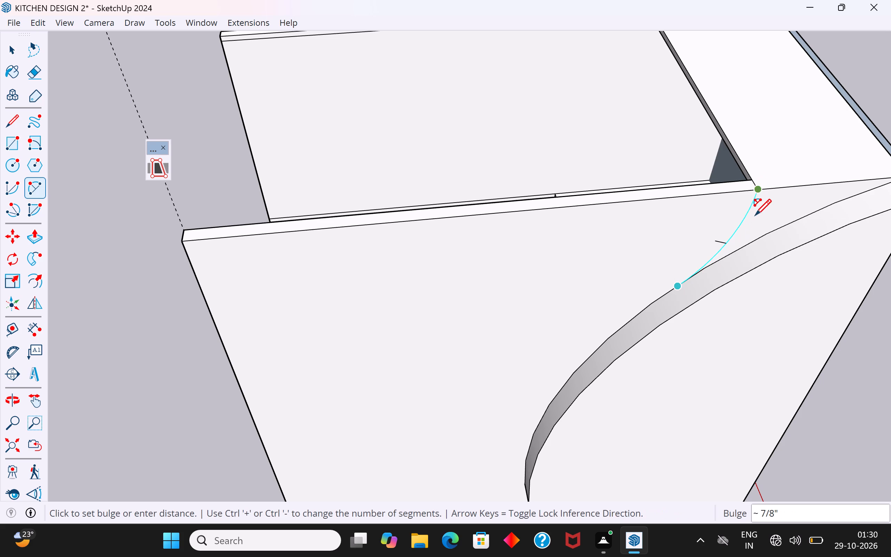
middle_drag(746, 241, 462, 226)
scroll(527, 298, down, 3)
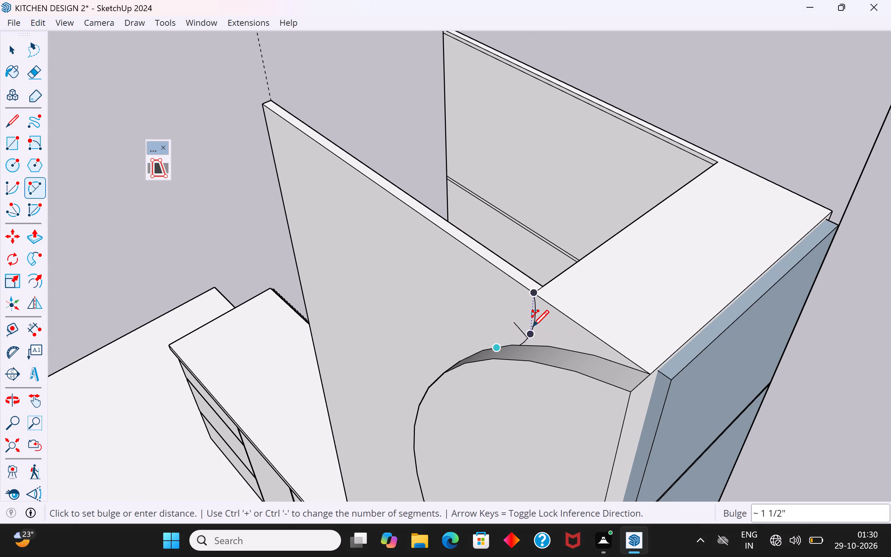
middle_drag(517, 338, 652, 252)
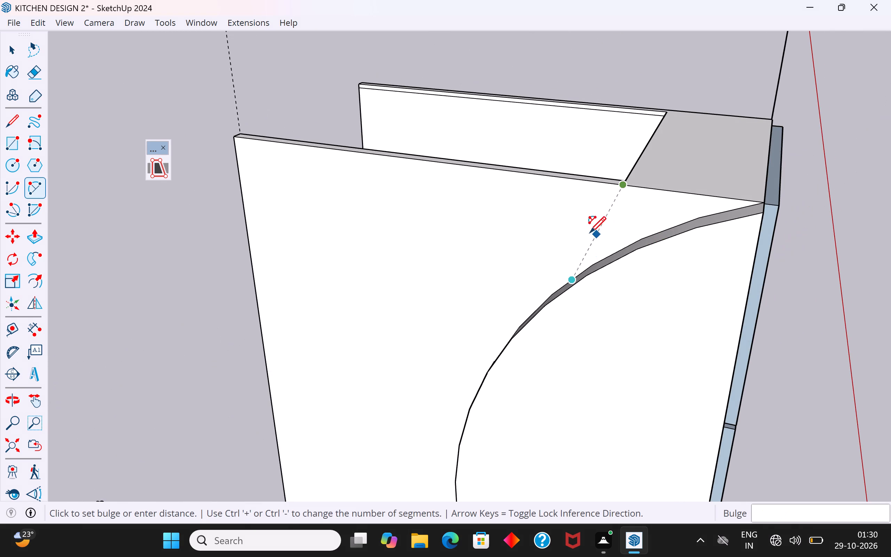
click(608, 238)
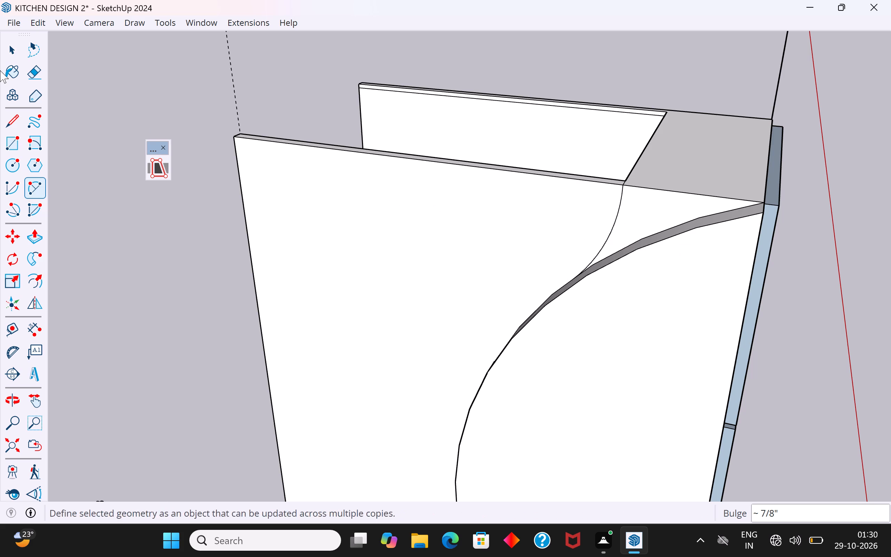
Delete the side panel's outer face in front of the arc and curved strip.
click(12, 48)
click(159, 208)
scroll(220, 306, down, 5)
middle_drag(270, 300, 469, 246)
scroll(460, 202, down, 6)
scroll(441, 239, up, 3)
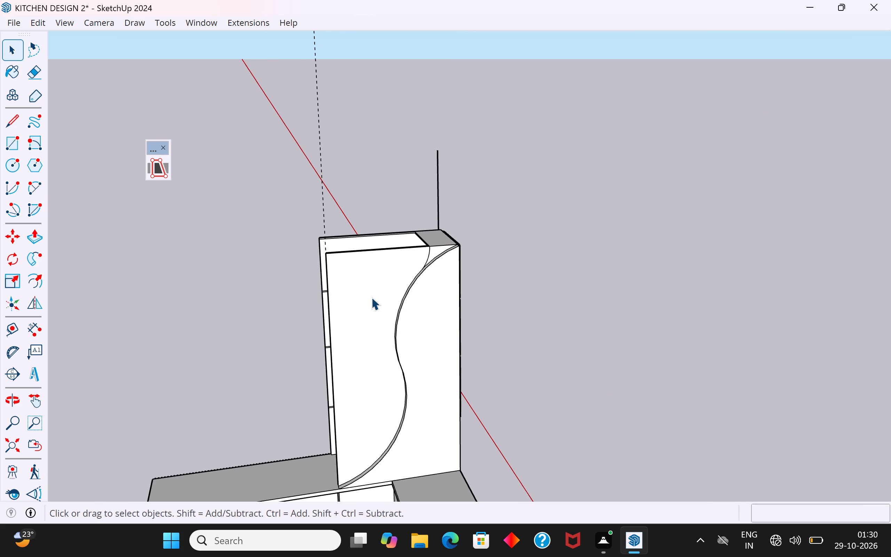
click(371, 297)
key(Delete)
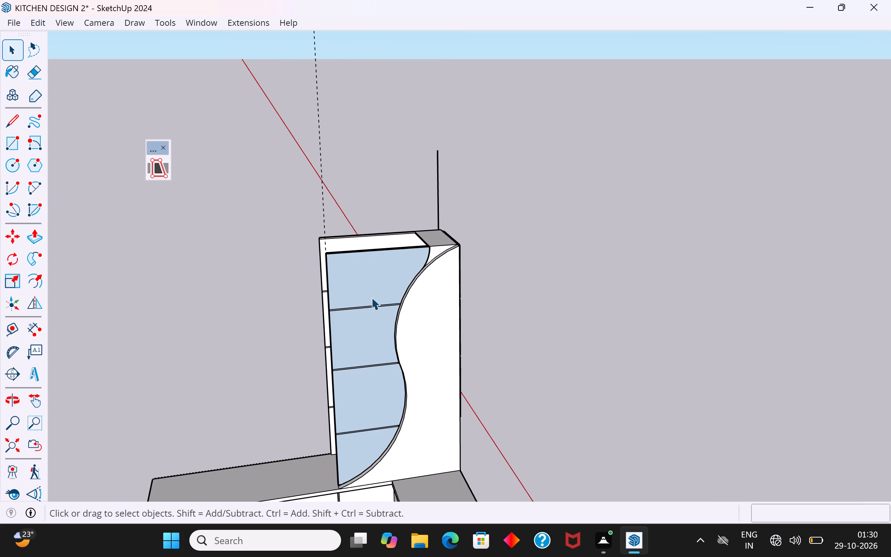
Delete the side panel's four inner faces in front of the curved strip, one at each shelf compartment.
click(357, 300)
key(Delete)
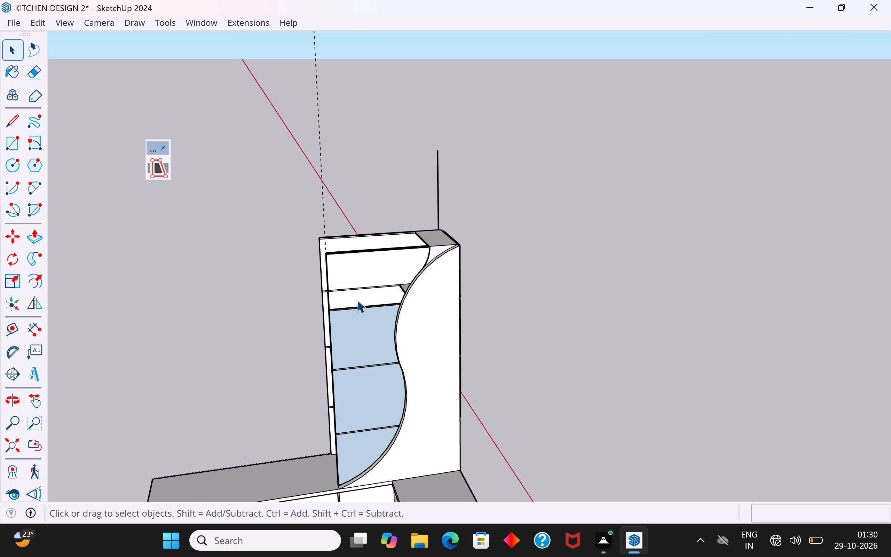
click(364, 322)
key(Delete)
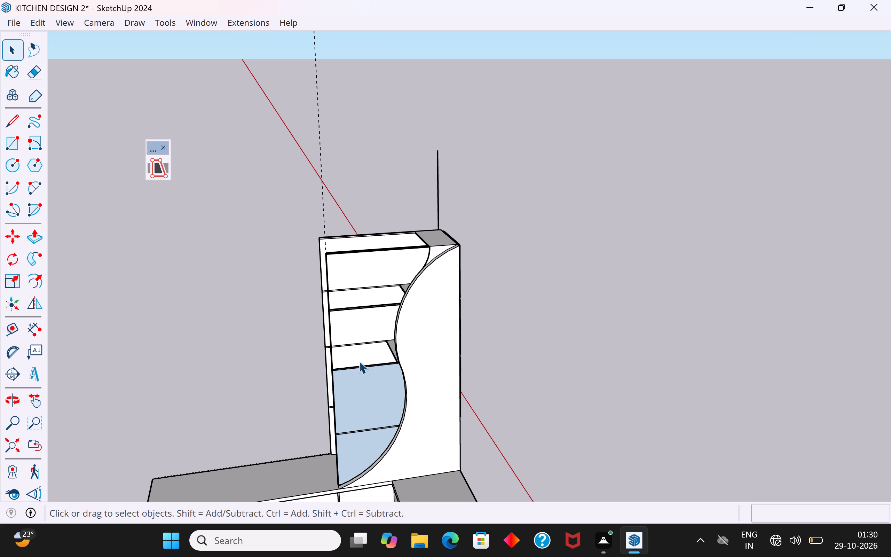
click(357, 411)
key(Delete)
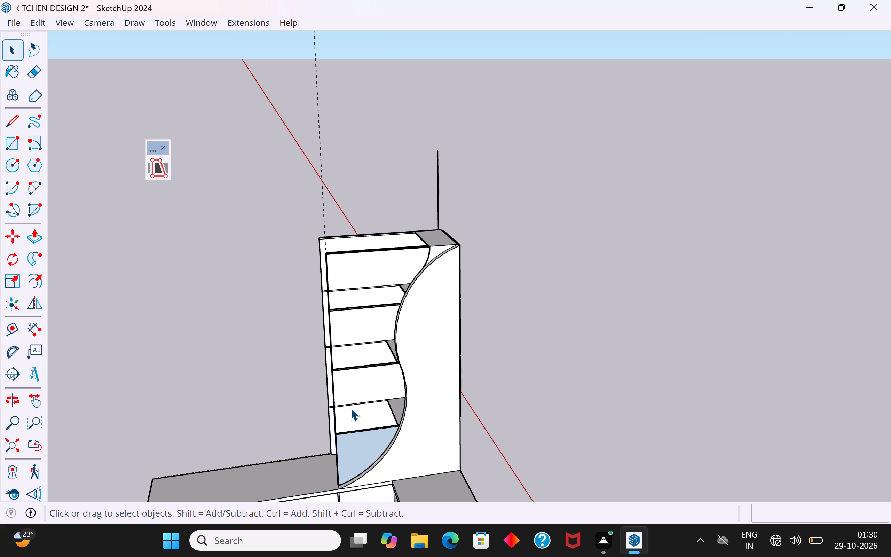
click(370, 446)
key(Delete)
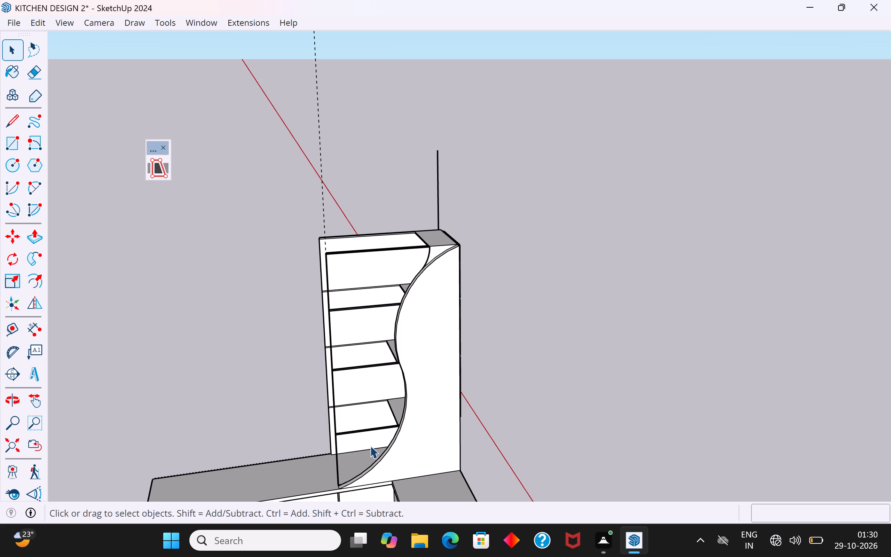
Delete the leftover edges of the removed side panel section around the cabinet's top and upper compartments, including the stray corner fragment.
scroll(357, 383, down, 1)
middle_drag(363, 380, 491, 172)
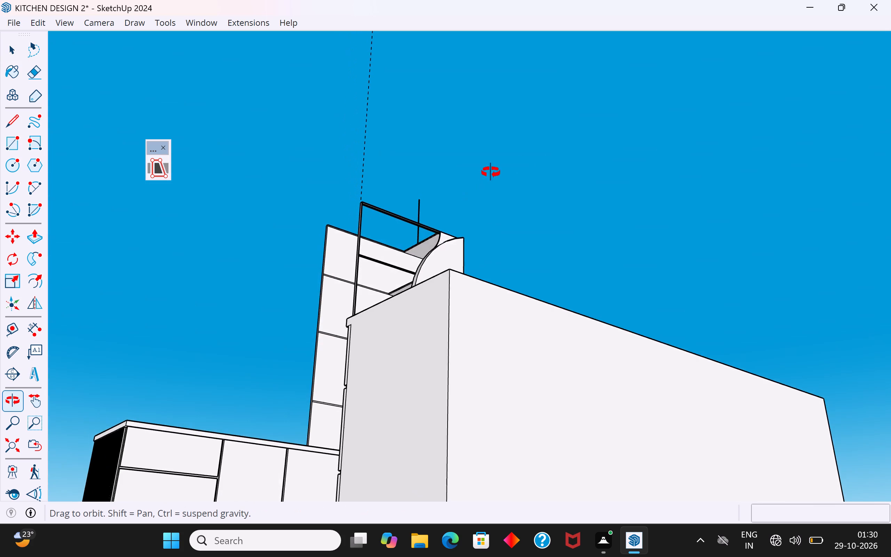
middle_drag(491, 172, 599, 243)
scroll(404, 395, up, 1)
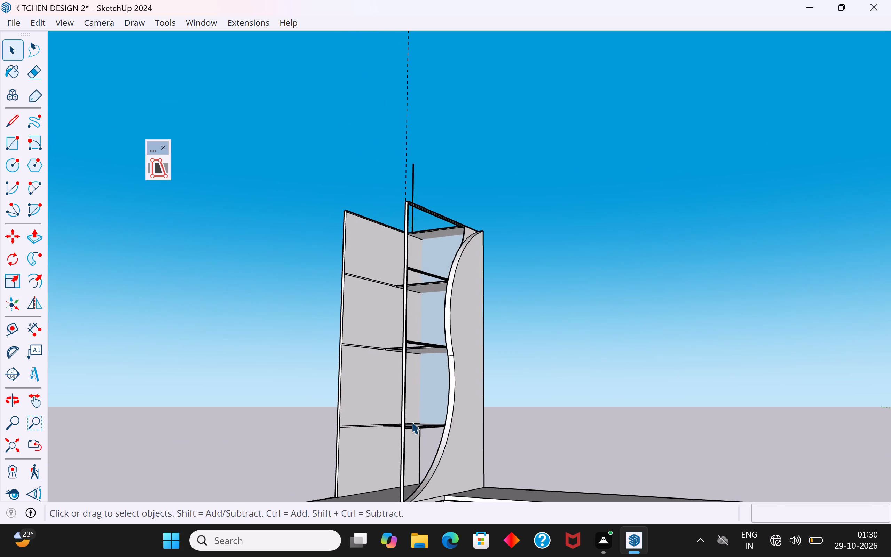
middle_drag(411, 422, 334, 331)
middle_drag(436, 248, 432, 237)
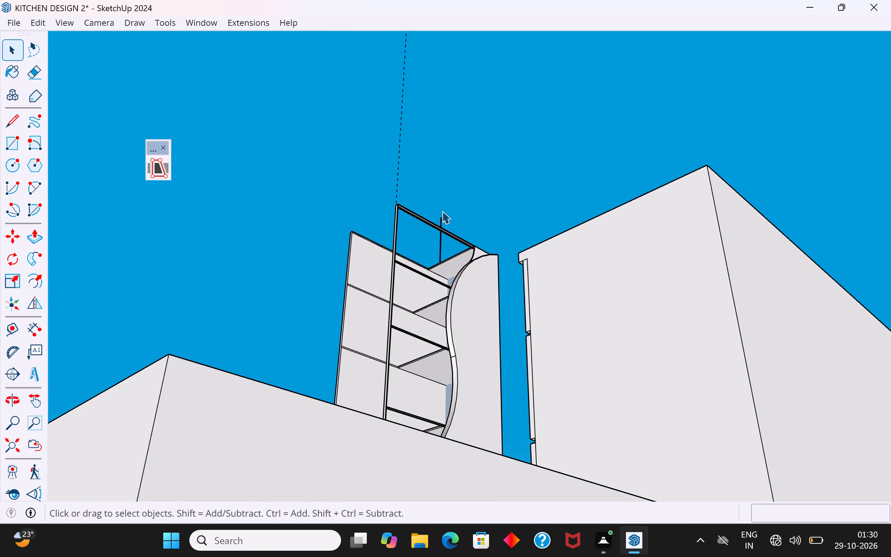
click(449, 202)
drag(431, 207, 381, 225)
key(Delete)
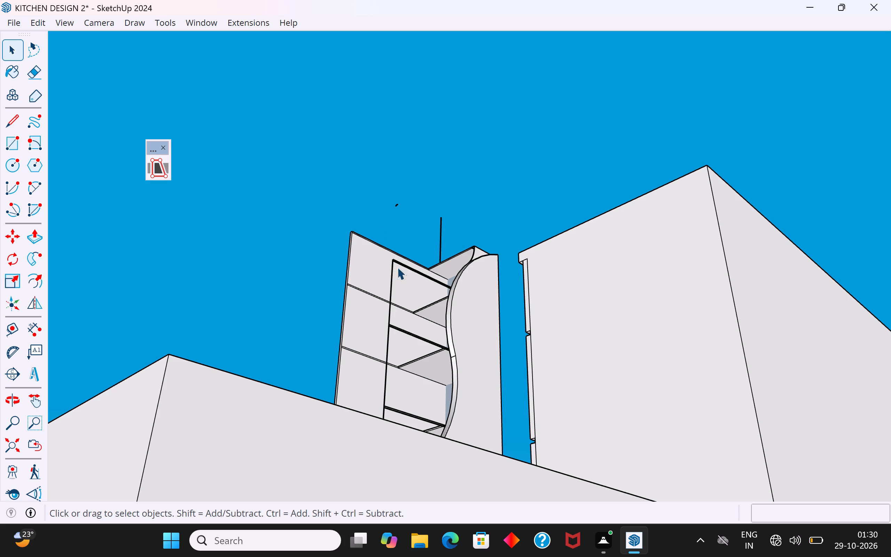
click(404, 266)
key(Delete)
scroll(404, 266, up, 8)
middle_drag(400, 274, 404, 250)
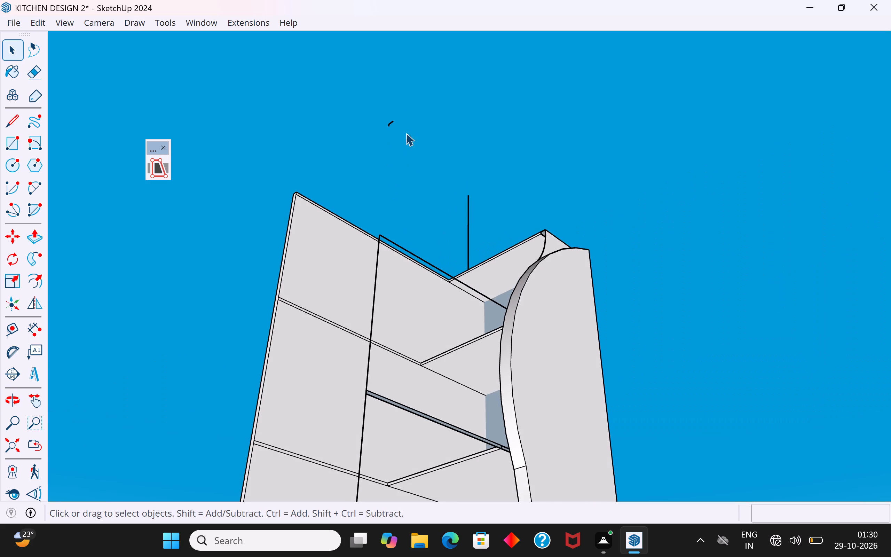
drag(408, 74, 360, 160)
key(Delete)
middle_drag(403, 277, 387, 185)
drag(420, 163, 361, 234)
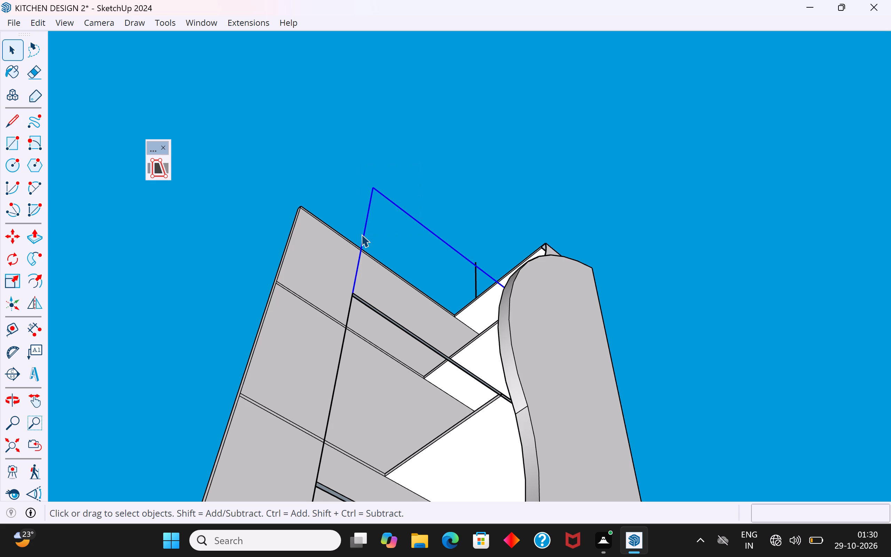
key(Delete)
Delete the remaining leftover side panel edges projecting in front of the curved strip at the middle and lowest shelves.
middle_drag(478, 247, 369, 409)
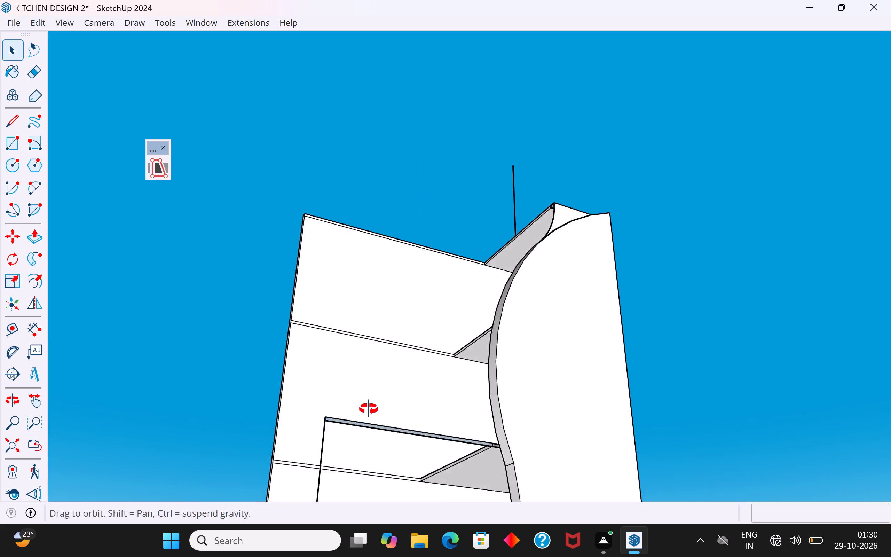
middle_drag(369, 409, 264, 556)
middle_drag(365, 308, 672, 441)
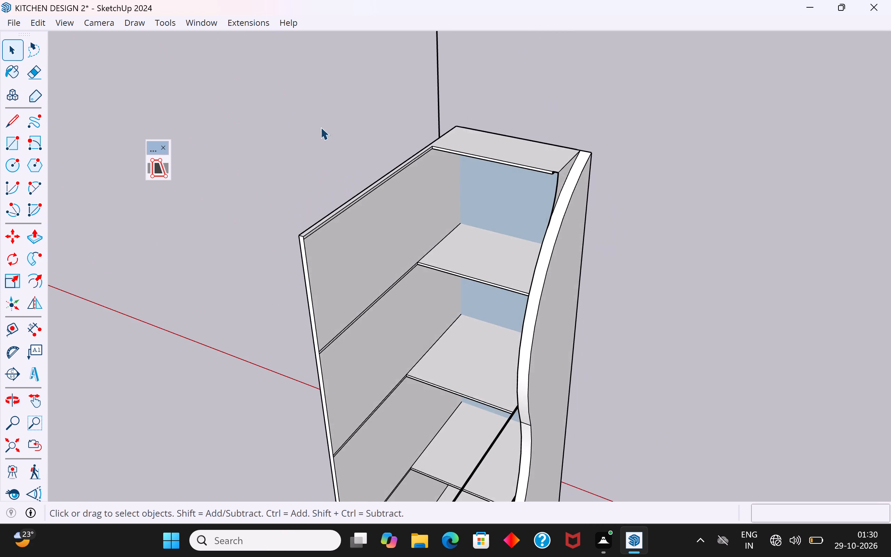
scroll(321, 85, down, 5)
middle_drag(380, 225, 194, 287)
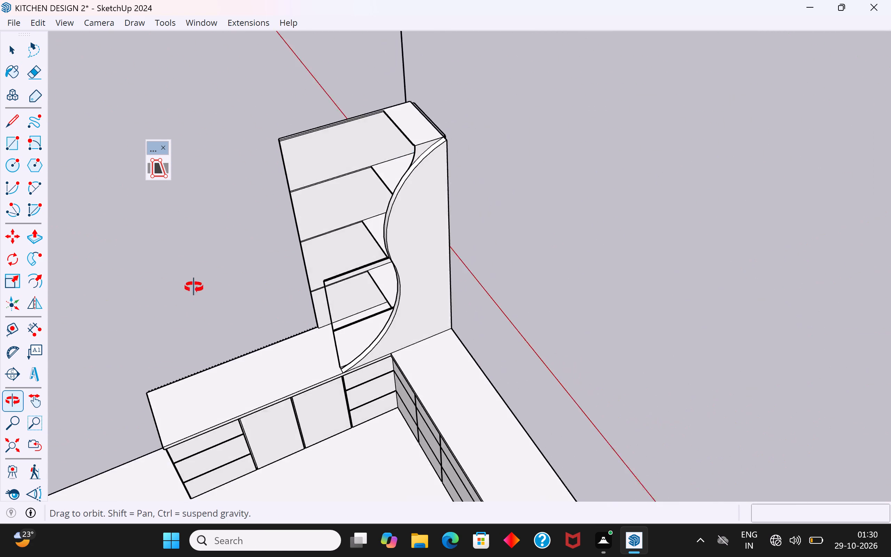
middle_drag(194, 287, 158, 242)
scroll(344, 269, up, 4)
click(364, 229)
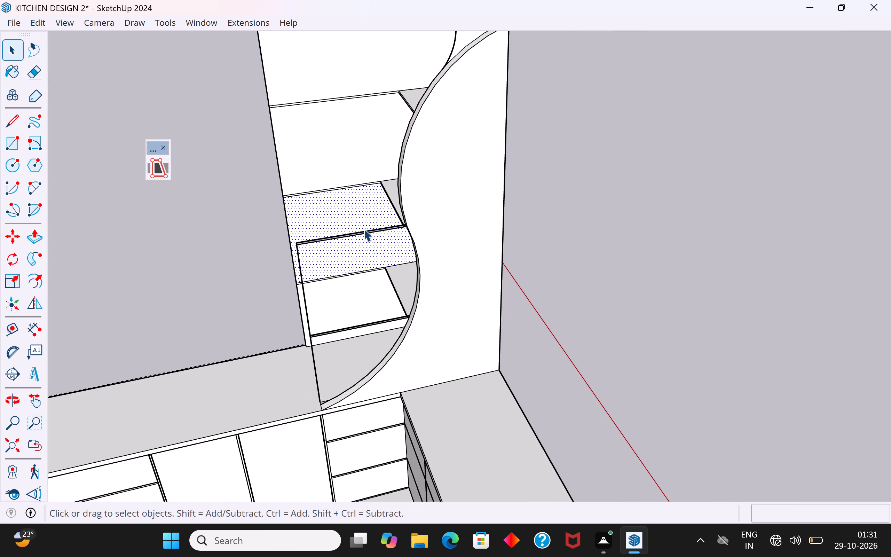
middle_drag(307, 243, 541, 146)
click(622, 159)
scroll(538, 229, down, 4)
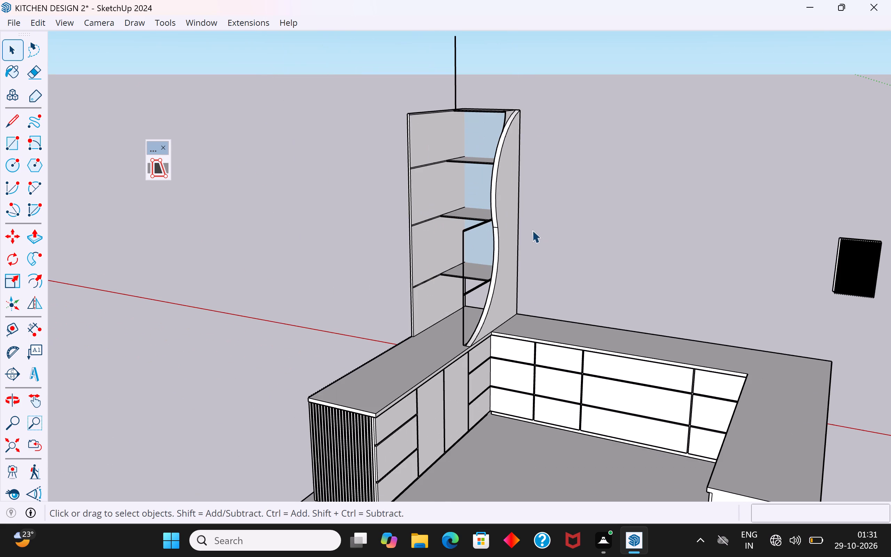
click(668, 198)
scroll(479, 230, up, 3)
middle_drag(465, 242, 689, 154)
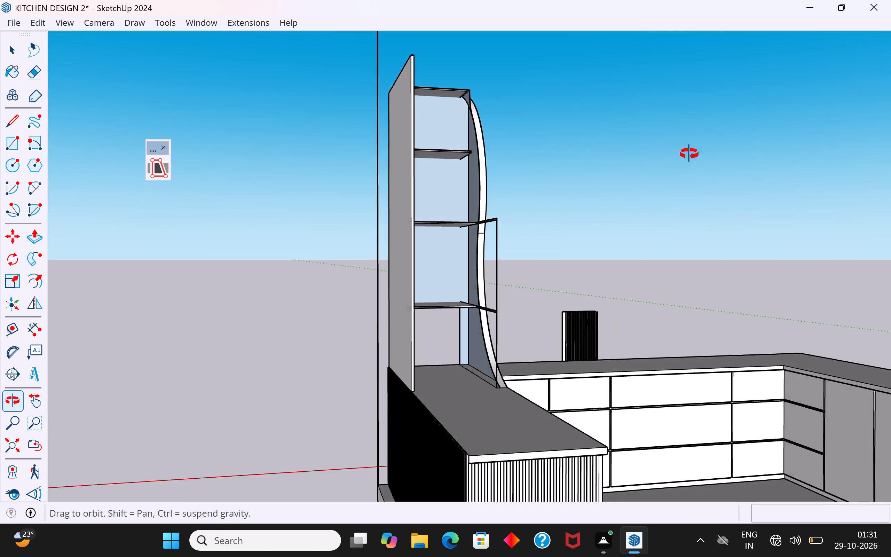
middle_drag(689, 154, 807, 103)
drag(554, 200, 509, 319)
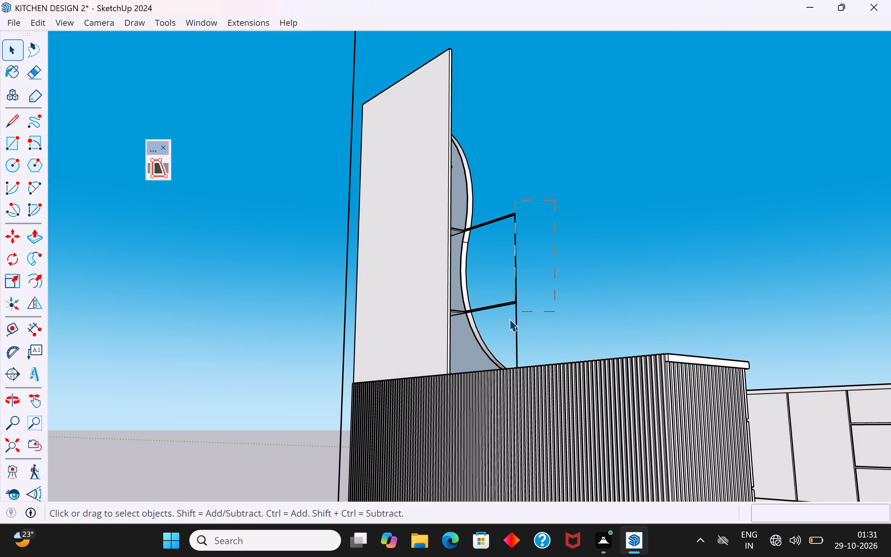
drag(509, 319, 497, 330)
key(Delete)
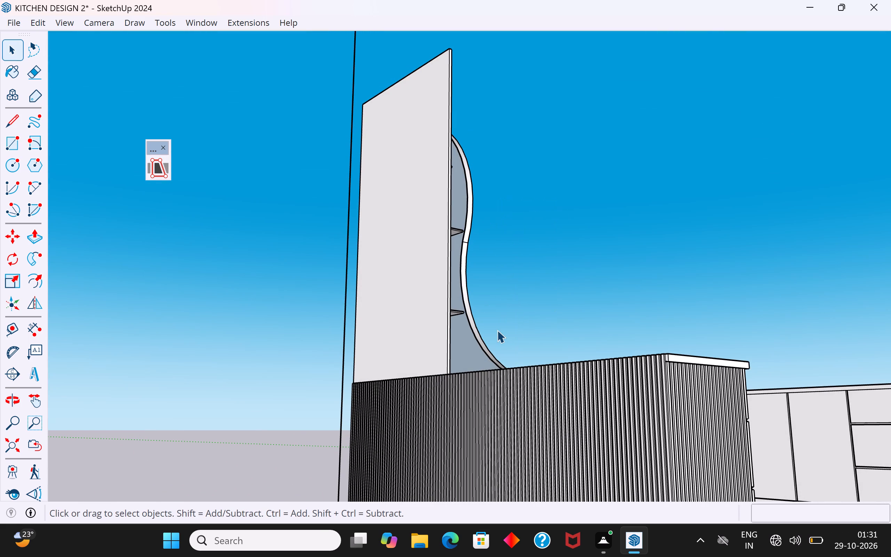
Copy the curved side panel's outer face 1' 11 9/16" across onto the opposite side panel, aligning their bottom front corners.
scroll(497, 330, down, 5)
middle_drag(547, 310, 227, 495)
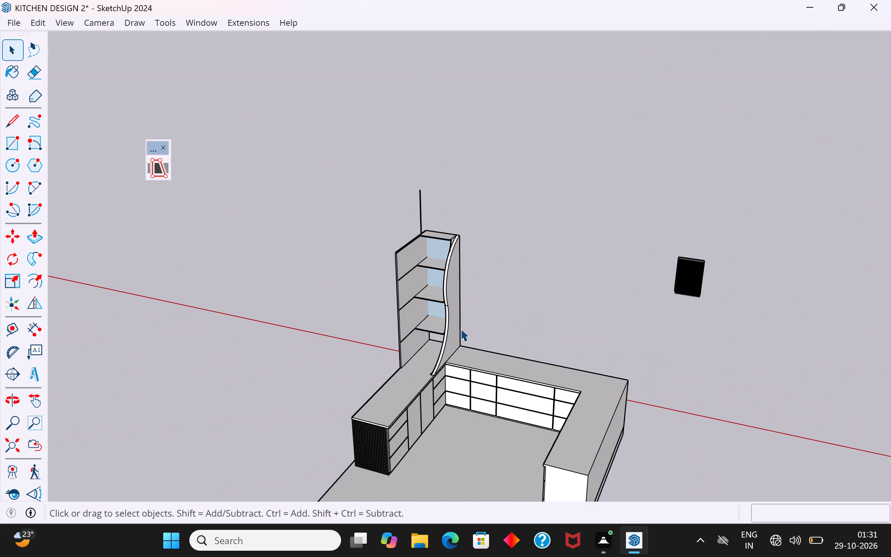
middle_drag(460, 329, 390, 371)
scroll(426, 334, up, 7)
click(474, 246)
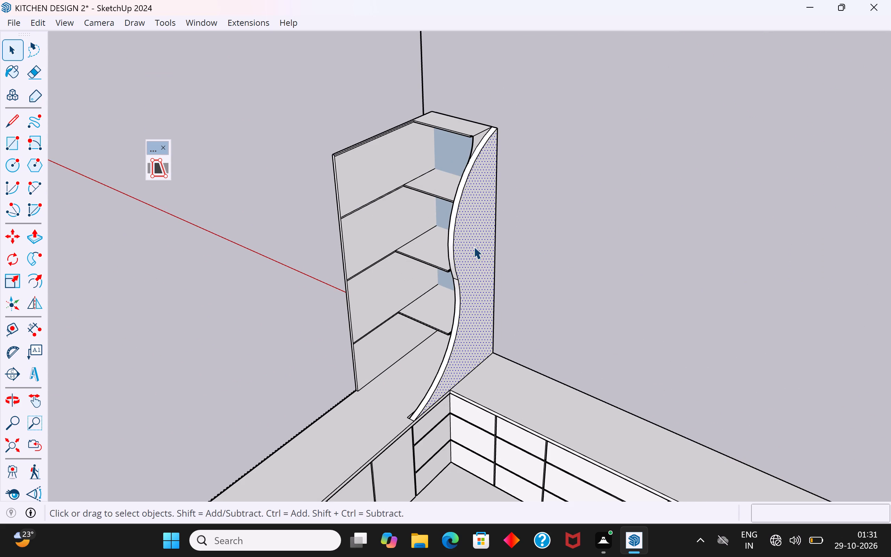
key(m)
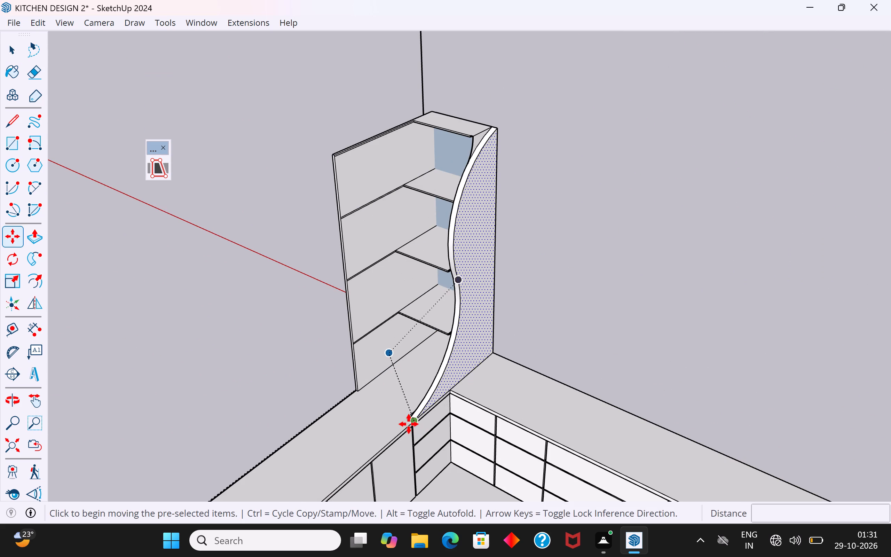
scroll(409, 424, up, 4)
click(419, 422)
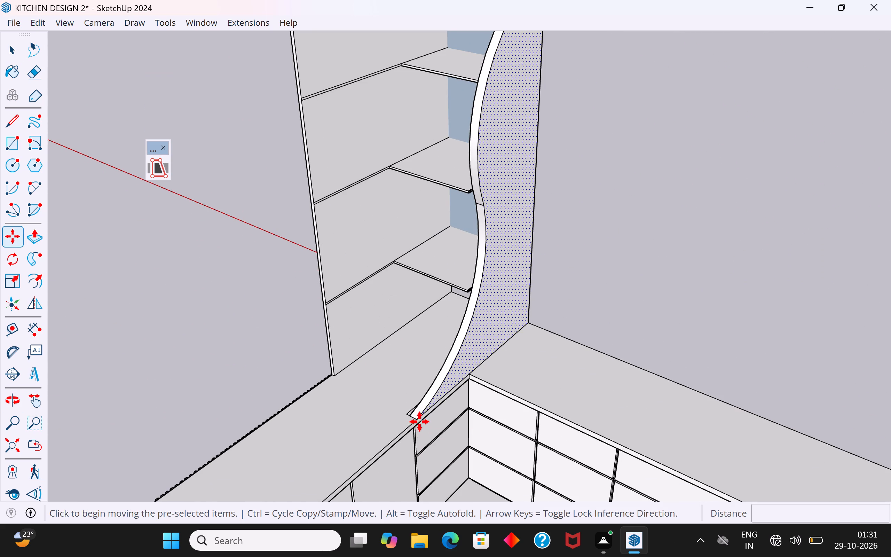
click(335, 372)
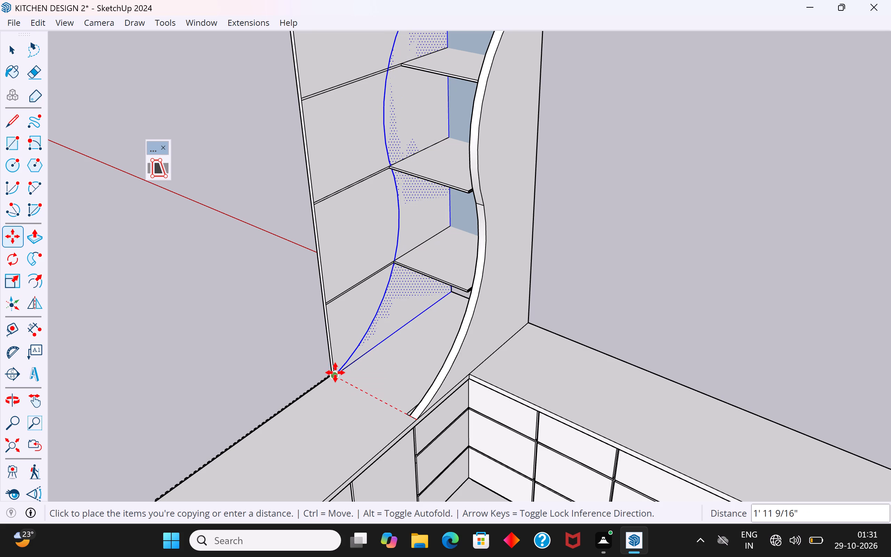
Delete the opposite side panel's four inner faces in front of the copied curve, one at each shelf compartment.
click(6, 58)
click(360, 146)
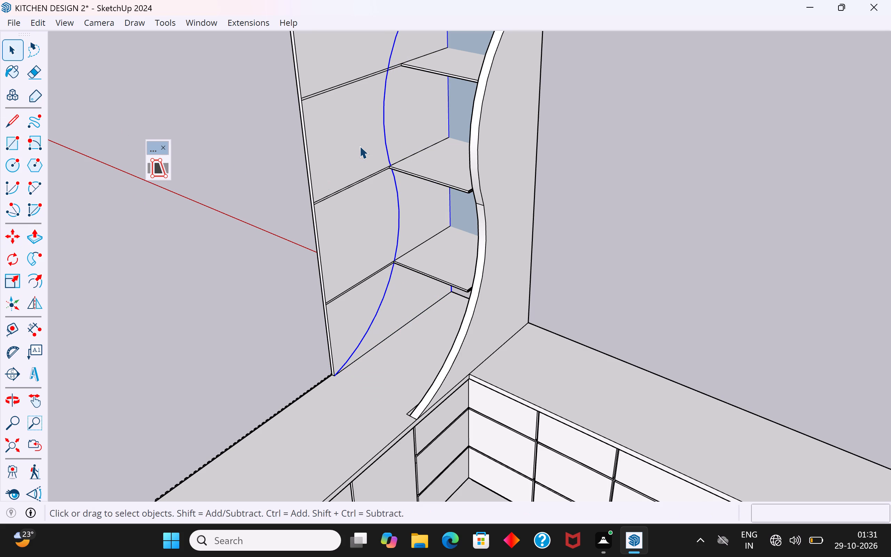
middle_drag(321, 210, 326, 214)
scroll(374, 298, down, 6)
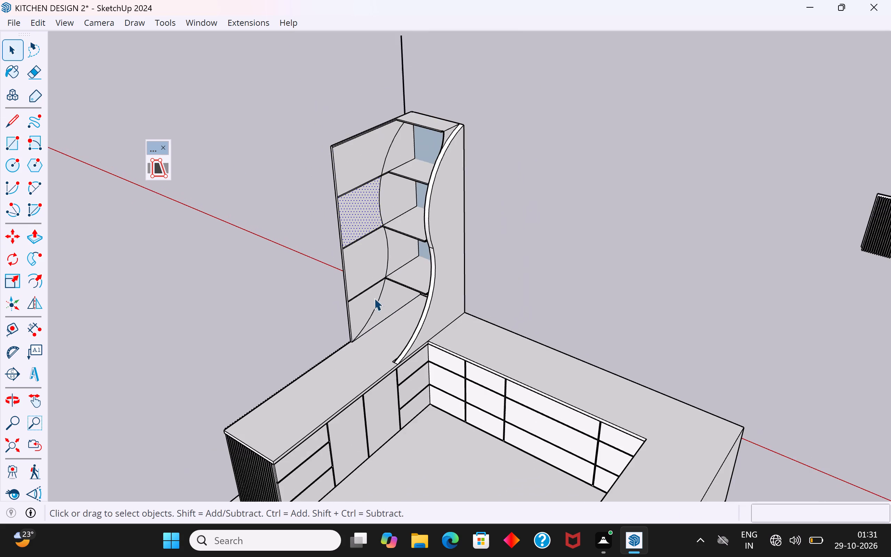
middle_drag(365, 269, 288, 332)
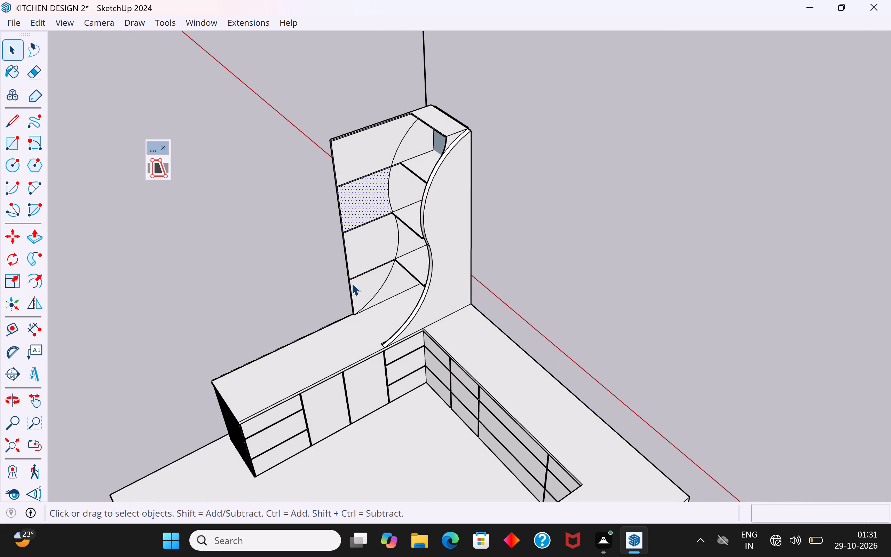
key(Delete)
click(365, 238)
key(Delete)
click(369, 287)
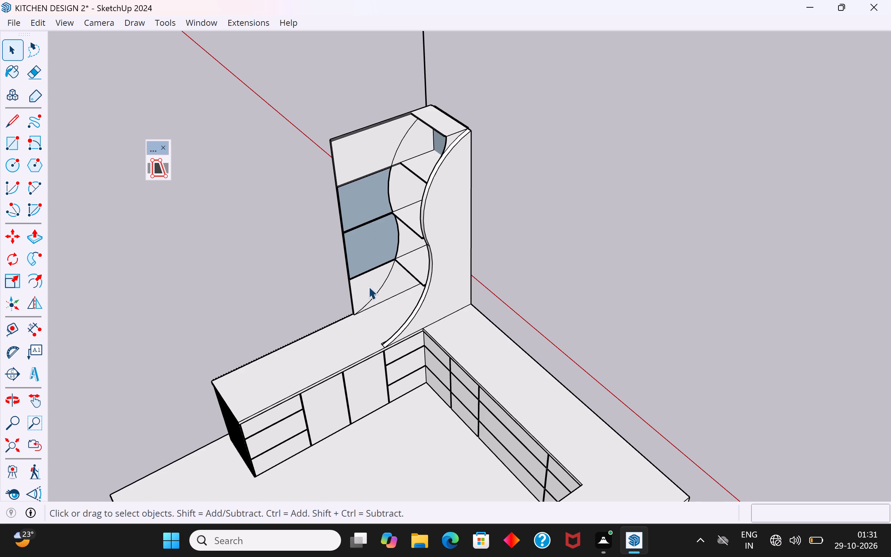
key(Delete)
click(381, 151)
key(Delete)
Copy the curved side panel's outer face 2' 1/4" across onto the opposite panel's outer side, aligning the bottom front corners.
scroll(381, 150, up, 2)
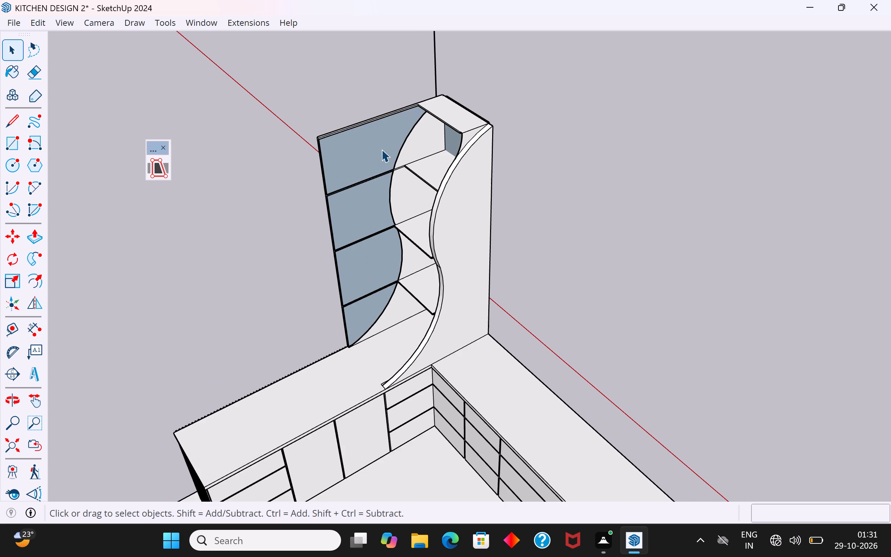
middle_drag(387, 150, 428, 168)
click(418, 151)
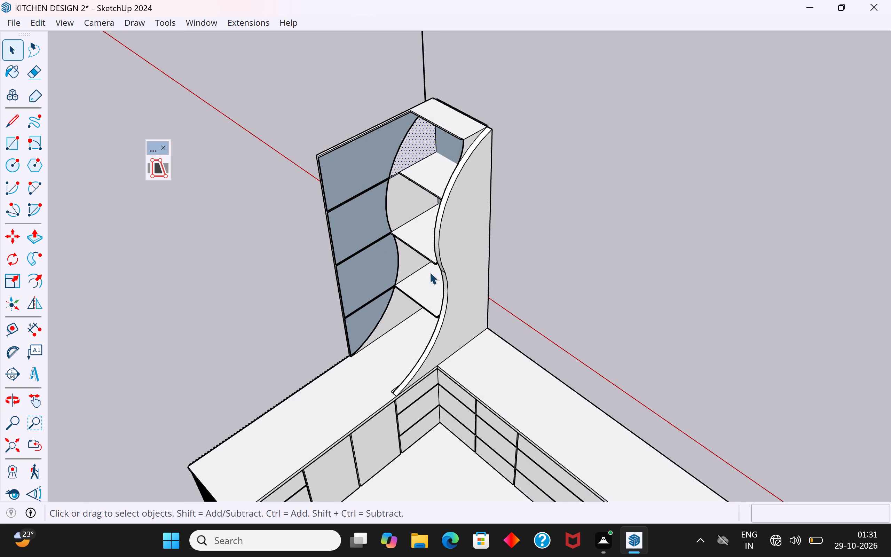
click(466, 273)
key(m)
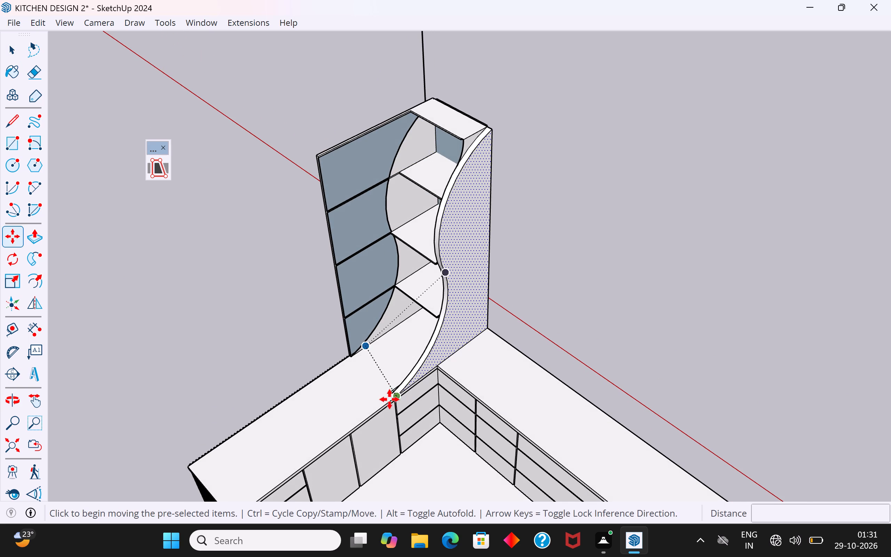
scroll(389, 399, up, 6)
click(401, 392)
scroll(327, 342, up, 1)
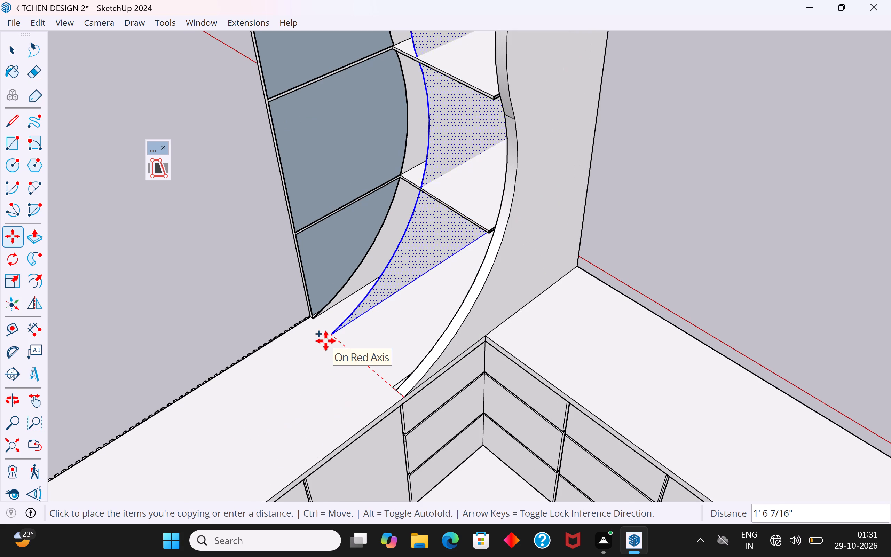
scroll(310, 328, up, 20)
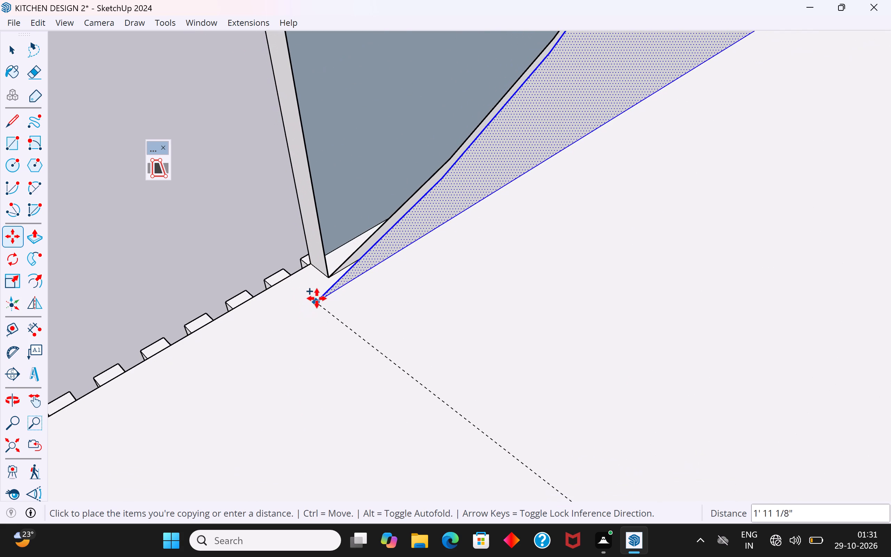
middle_drag(311, 262, 425, 264)
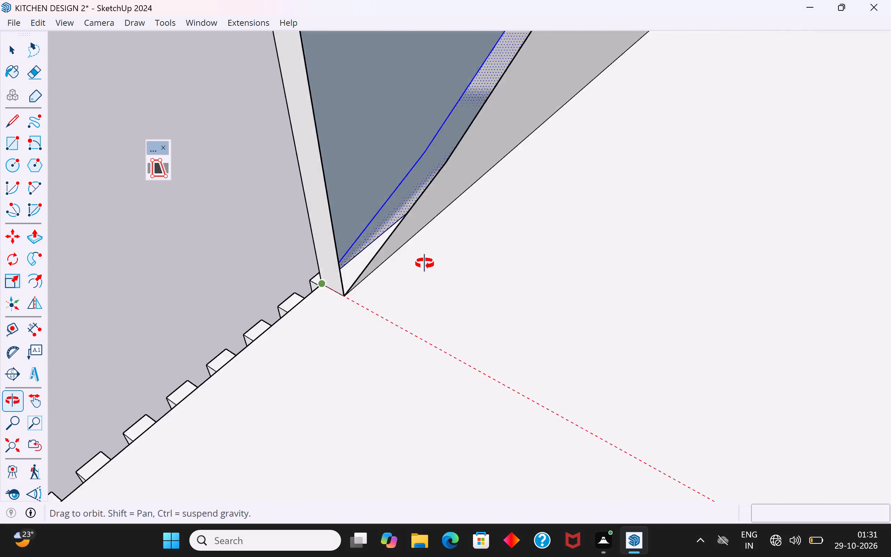
middle_drag(425, 264, 775, 214)
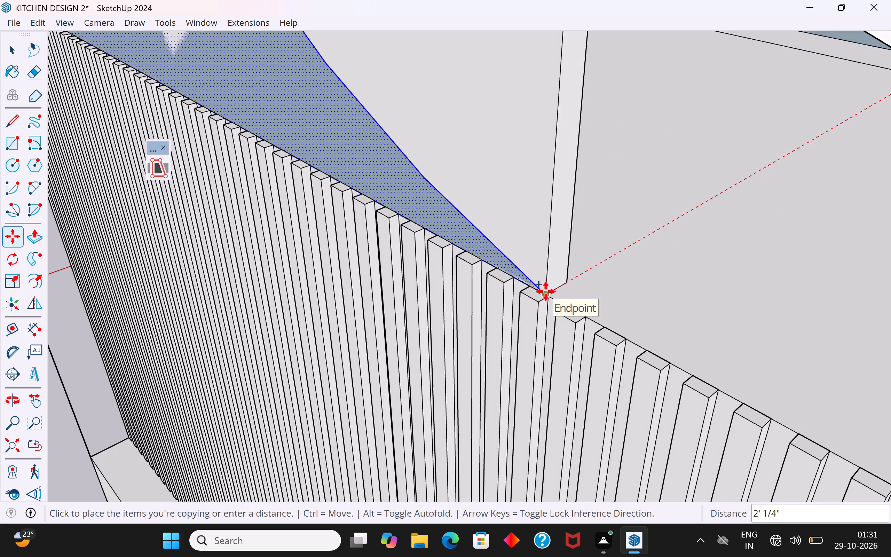
click(546, 291)
click(1, 50)
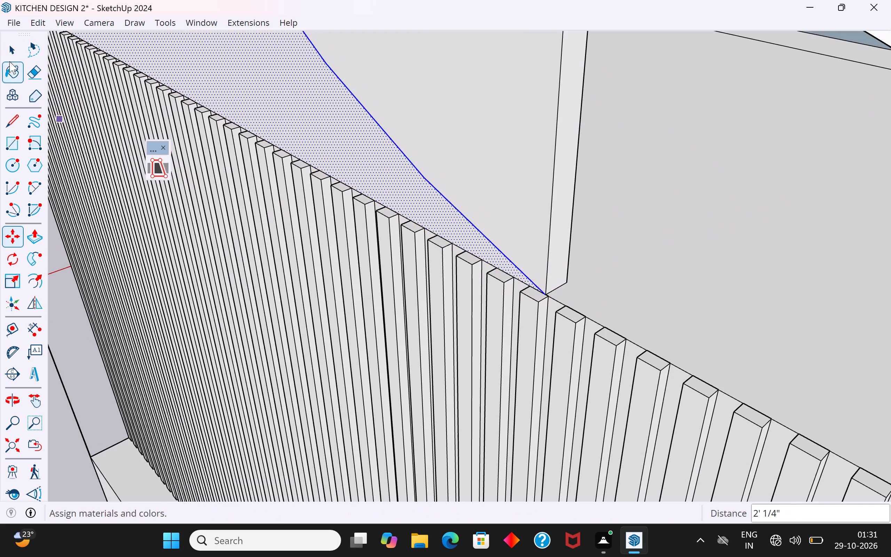
click(17, 49)
Delete the opposite side panel's outer face in front of the copied curve.
scroll(208, 359, down, 20)
scroll(208, 359, down, 9)
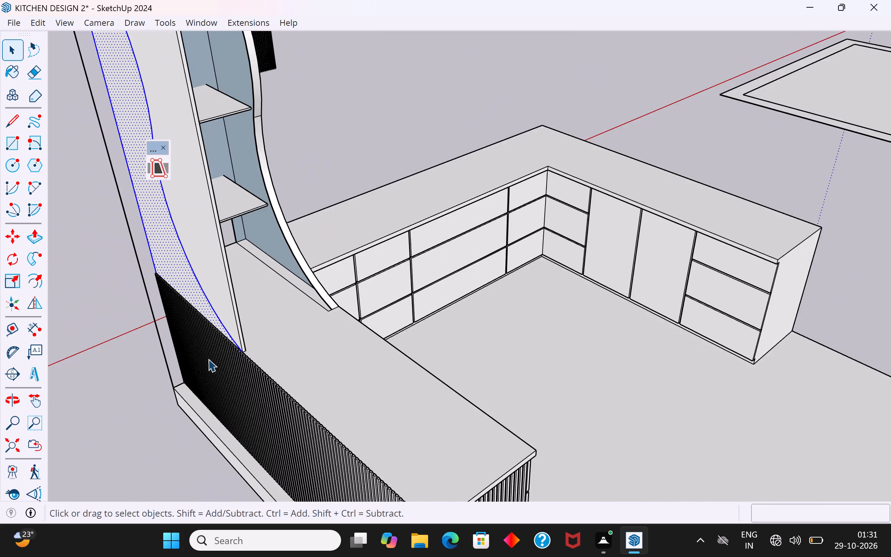
scroll(208, 359, down, 5)
click(173, 317)
scroll(200, 234, up, 4)
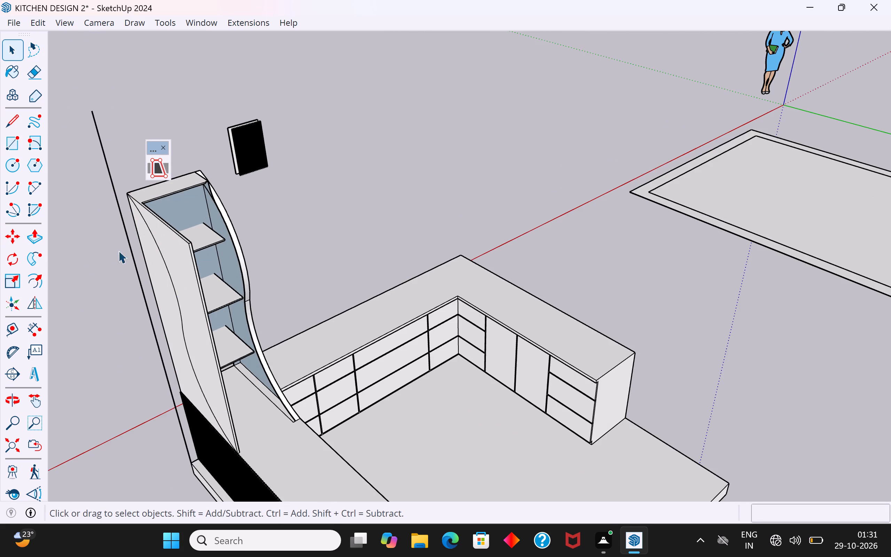
middle_drag(179, 274, 395, 213)
click(314, 276)
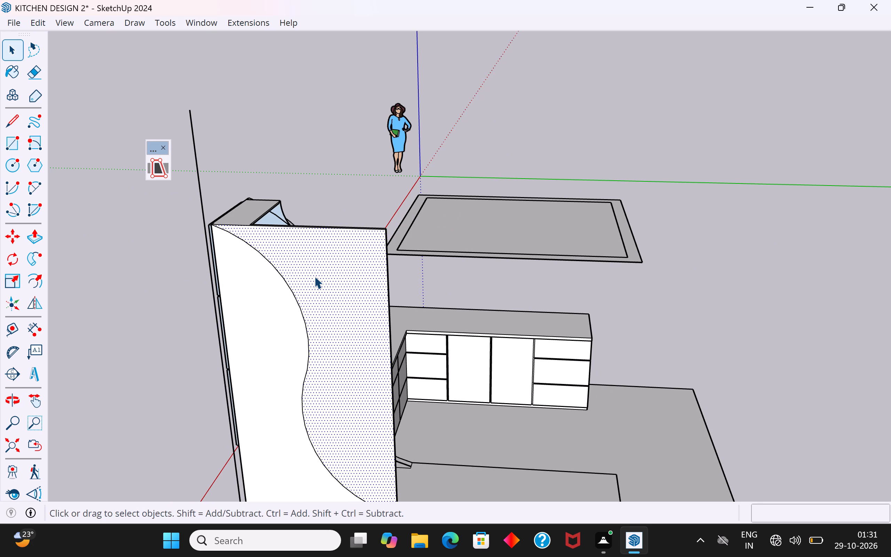
key(Delete)
Delete the trimmed panel's leftover front and shelf edges in front of the curve at the upper compartments.
middle_drag(357, 229, 353, 100)
drag(404, 85, 352, 275)
key(Delete)
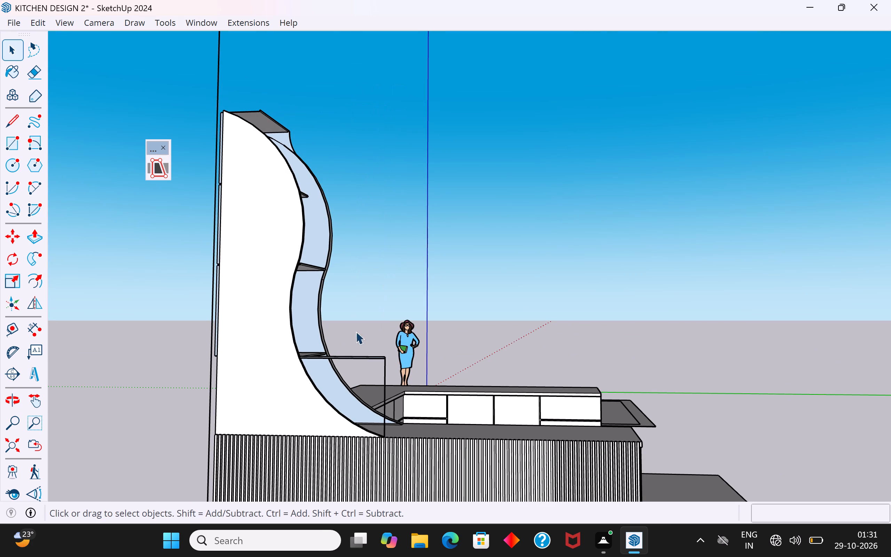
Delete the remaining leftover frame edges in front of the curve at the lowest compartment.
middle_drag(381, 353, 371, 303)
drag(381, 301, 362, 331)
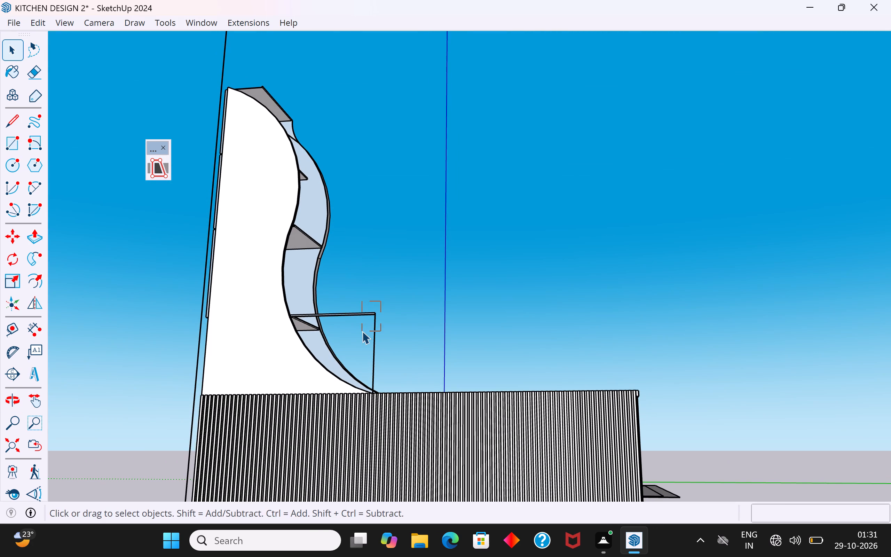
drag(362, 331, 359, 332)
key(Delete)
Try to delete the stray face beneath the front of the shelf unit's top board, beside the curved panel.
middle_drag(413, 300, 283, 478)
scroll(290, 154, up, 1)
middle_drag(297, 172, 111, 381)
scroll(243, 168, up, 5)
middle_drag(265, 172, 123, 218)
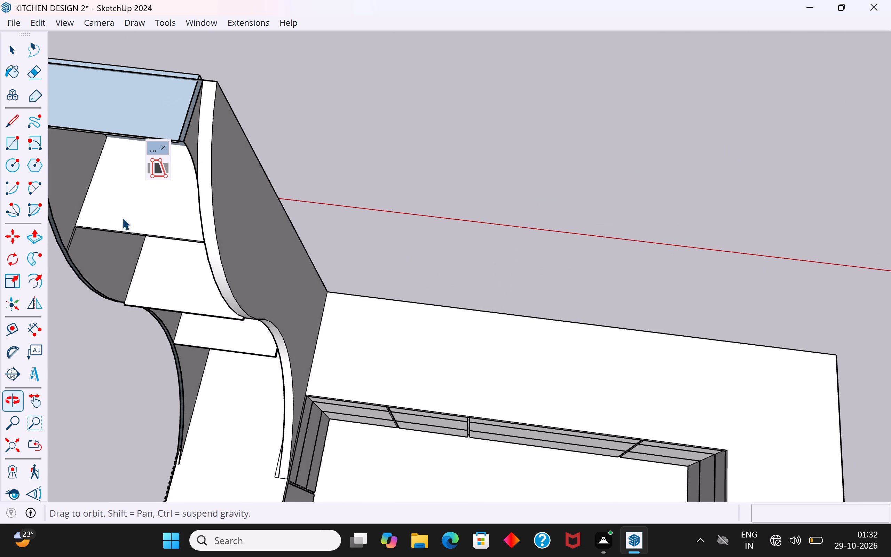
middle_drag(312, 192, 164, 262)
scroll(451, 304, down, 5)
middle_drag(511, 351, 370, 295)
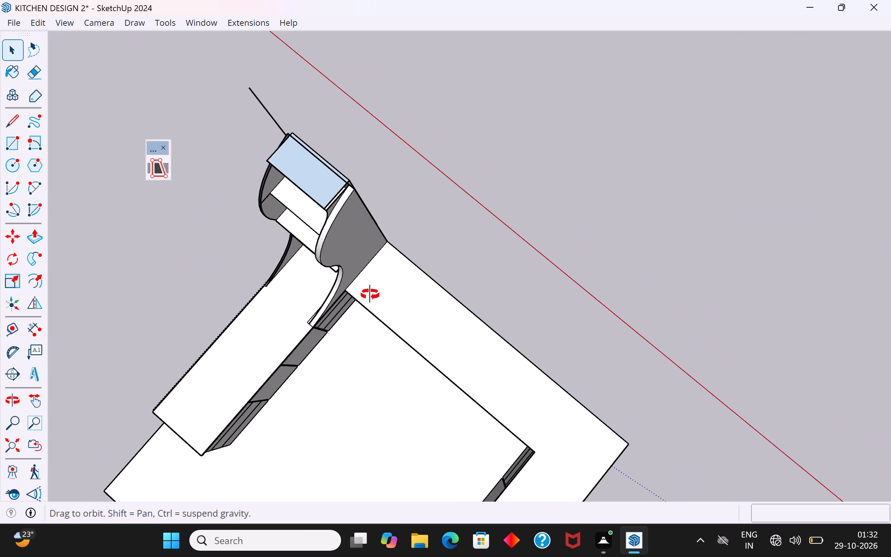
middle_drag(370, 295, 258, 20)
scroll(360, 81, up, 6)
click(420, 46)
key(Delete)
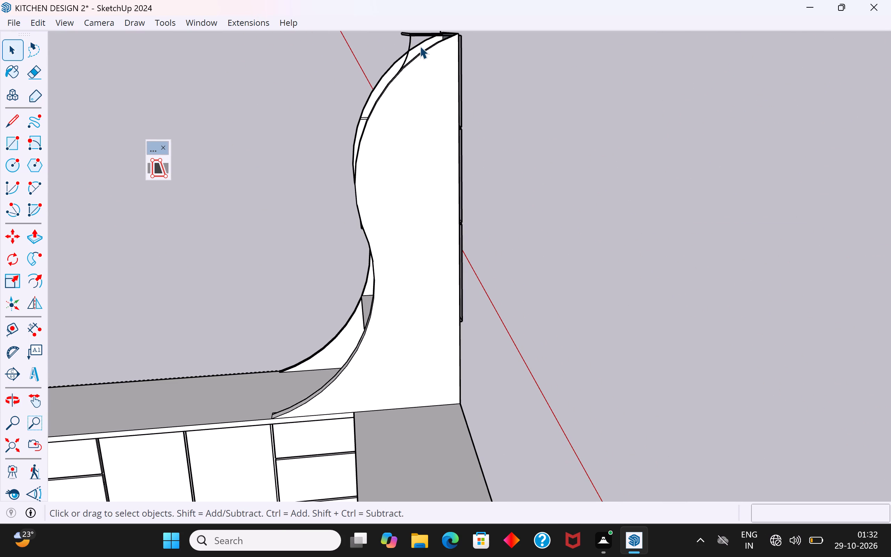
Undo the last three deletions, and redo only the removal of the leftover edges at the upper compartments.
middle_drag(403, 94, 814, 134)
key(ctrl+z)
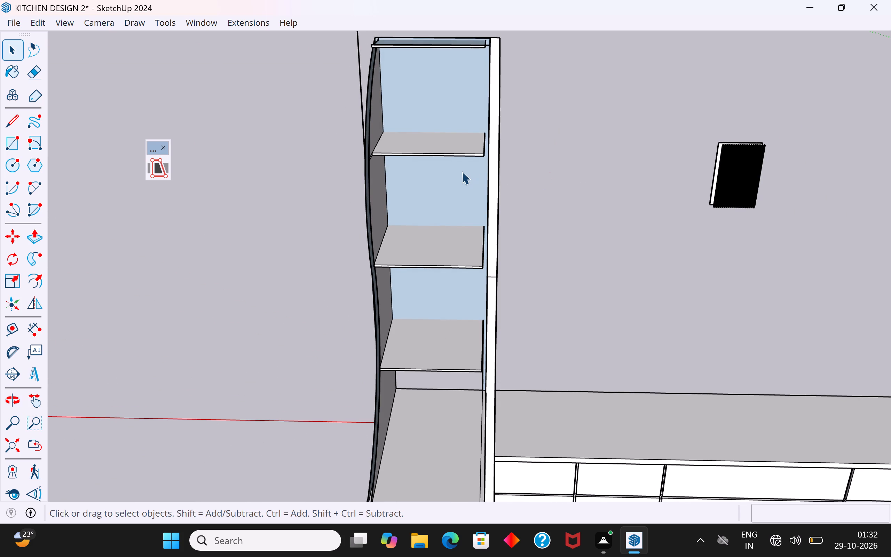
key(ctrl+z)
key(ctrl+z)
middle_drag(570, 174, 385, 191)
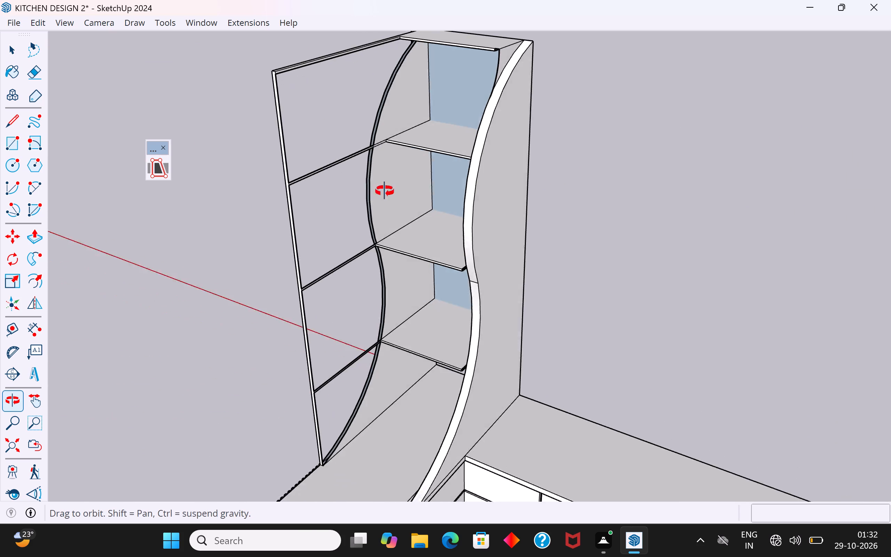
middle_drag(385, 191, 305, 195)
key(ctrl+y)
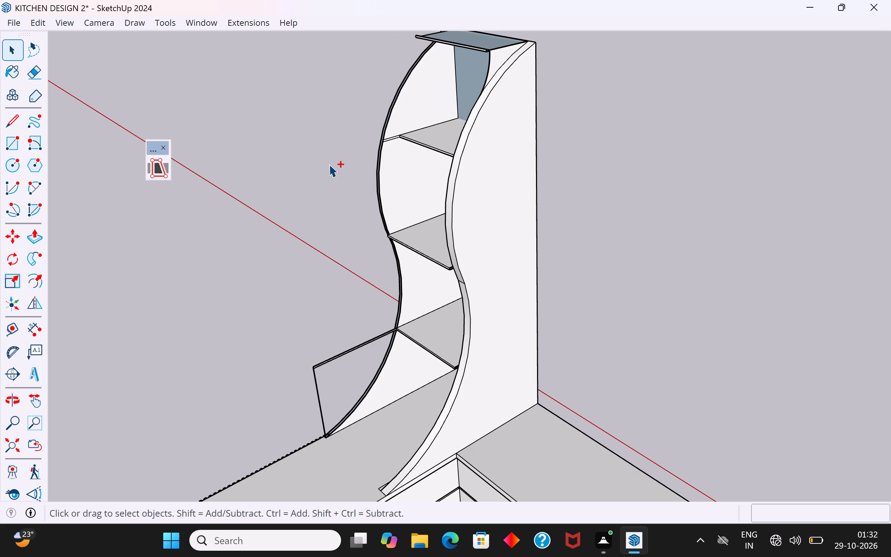
Examine both curved side panels, the compartments and the top corners of the shelf unit from all sides.
middle_drag(502, 104, 193, 70)
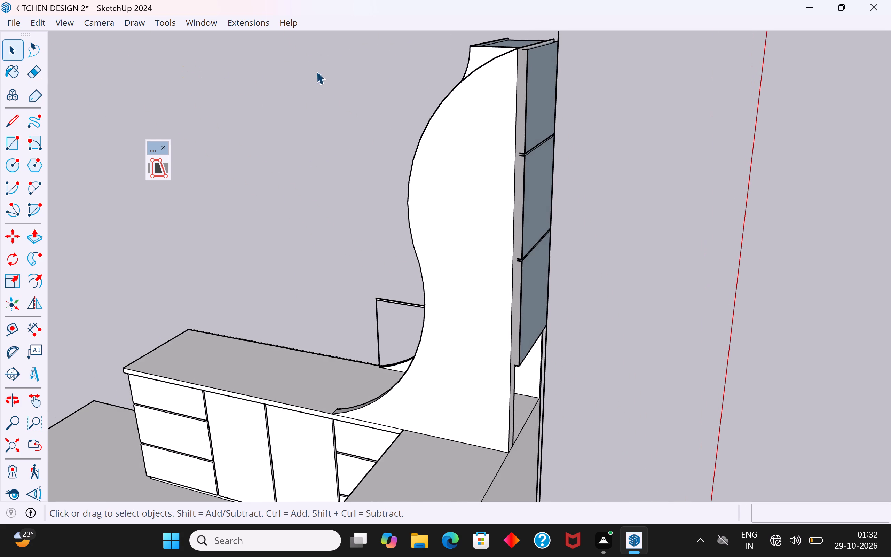
click(477, 69)
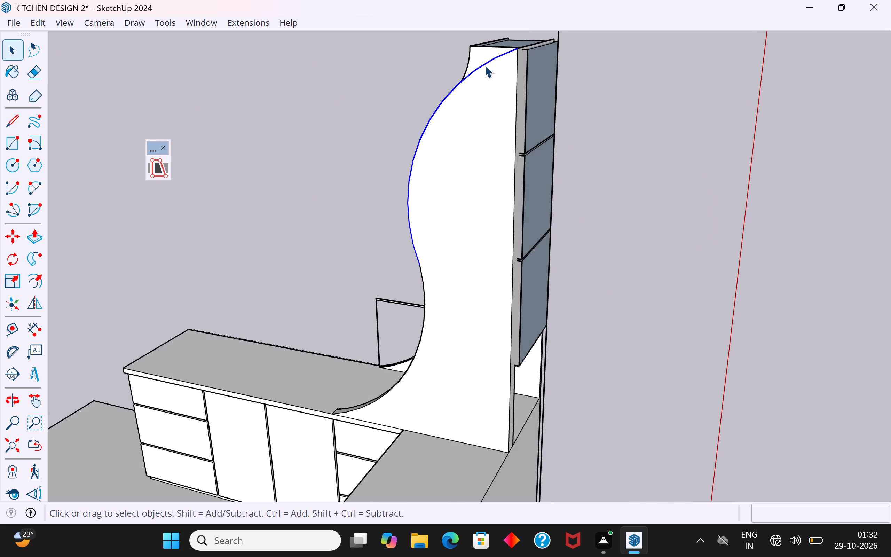
click(486, 65)
double_click(494, 57)
click(494, 57)
scroll(497, 57, up, 3)
middle_drag(452, 72, 606, 120)
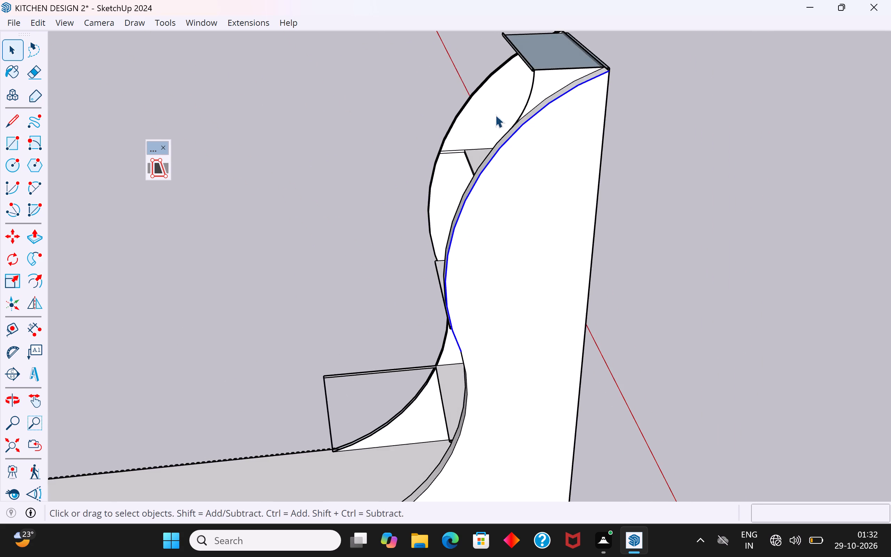
scroll(500, 110, up, 3)
middle_drag(529, 132, 584, 179)
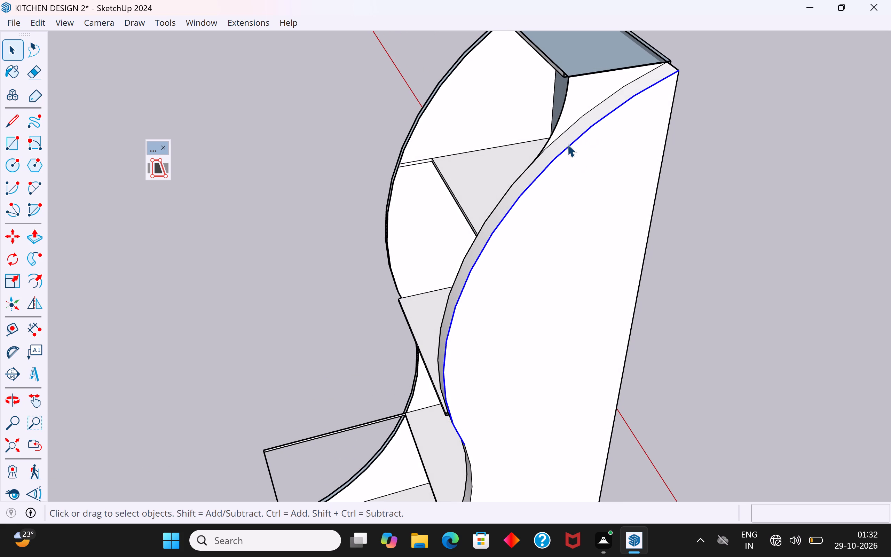
click(716, 89)
scroll(730, 58, down, 4)
middle_drag(631, 135, 738, 63)
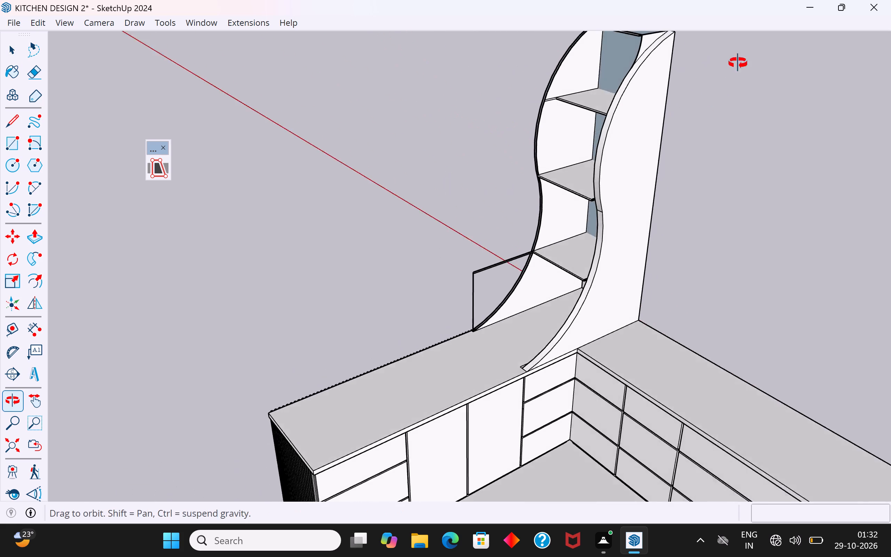
middle_drag(738, 63, 745, 57)
middle_drag(606, 160, 748, 198)
scroll(510, 329, down, 5)
middle_drag(505, 321, 618, 304)
scroll(540, 140, up, 8)
middle_drag(566, 134, 181, 94)
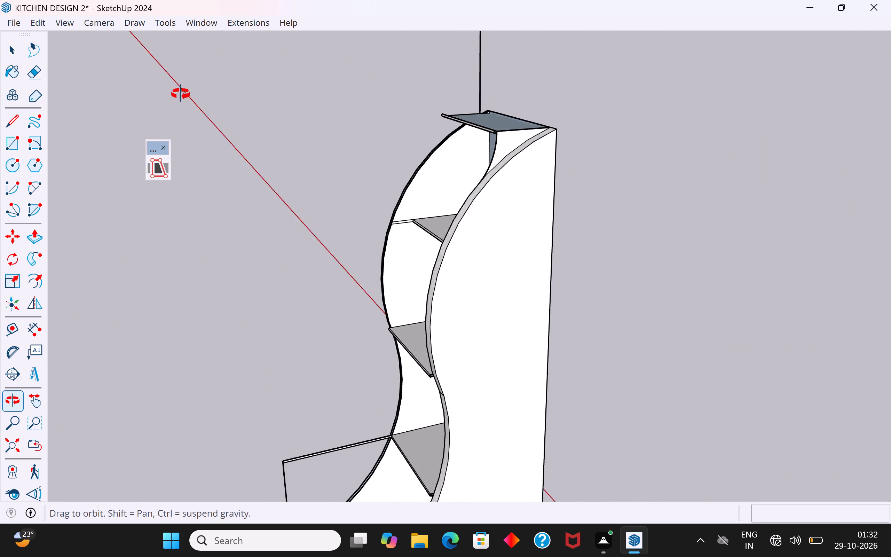
middle_drag(181, 94, 175, 94)
scroll(550, 47, down, 9)
middle_drag(579, 130, 555, 117)
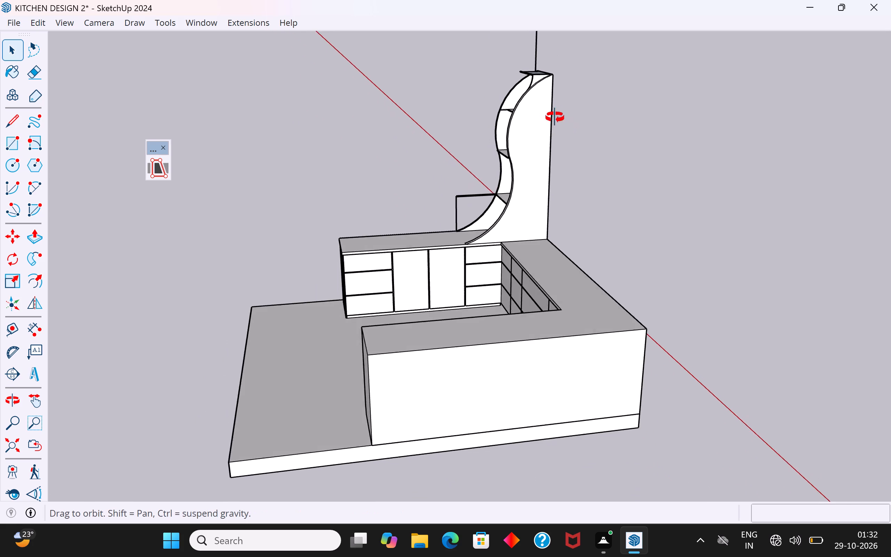
middle_drag(555, 117, 540, 103)
scroll(546, 76, up, 3)
scroll(513, 105, up, 1)
middle_drag(517, 112, 805, 158)
middle_drag(394, 151, 395, 151)
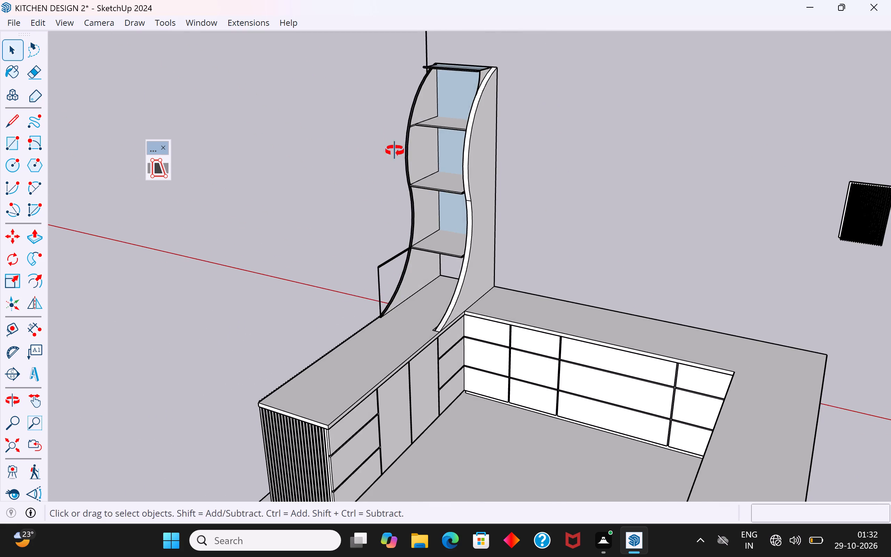
middle_drag(395, 151, 890, 162)
middle_drag(511, 123, 349, 152)
scroll(384, 87, up, 6)
middle_drag(381, 95, 260, 158)
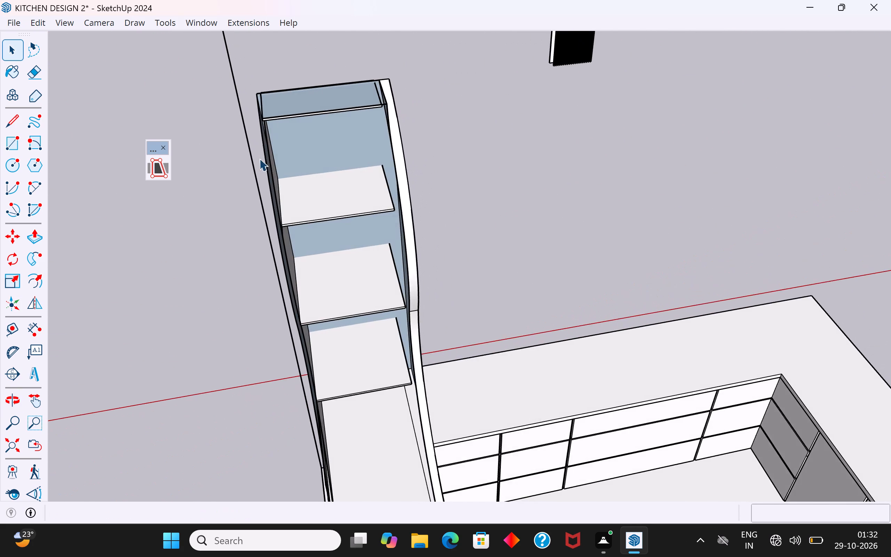
scroll(331, 106, up, 3)
middle_drag(404, 117, 113, 140)
middle_drag(410, 79, 395, 83)
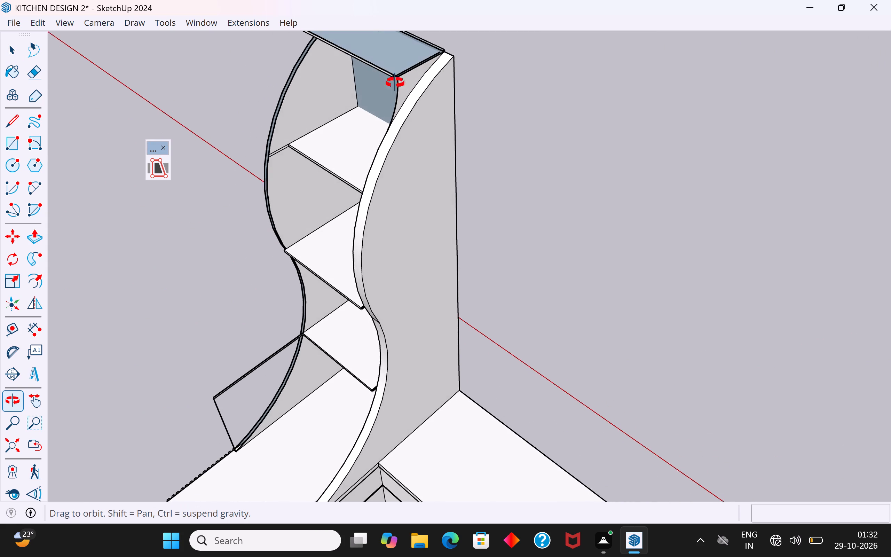
middle_drag(395, 83, 360, 34)
scroll(354, 70, up, 1)
middle_drag(381, 135, 848, 80)
middle_drag(395, 118, 481, 125)
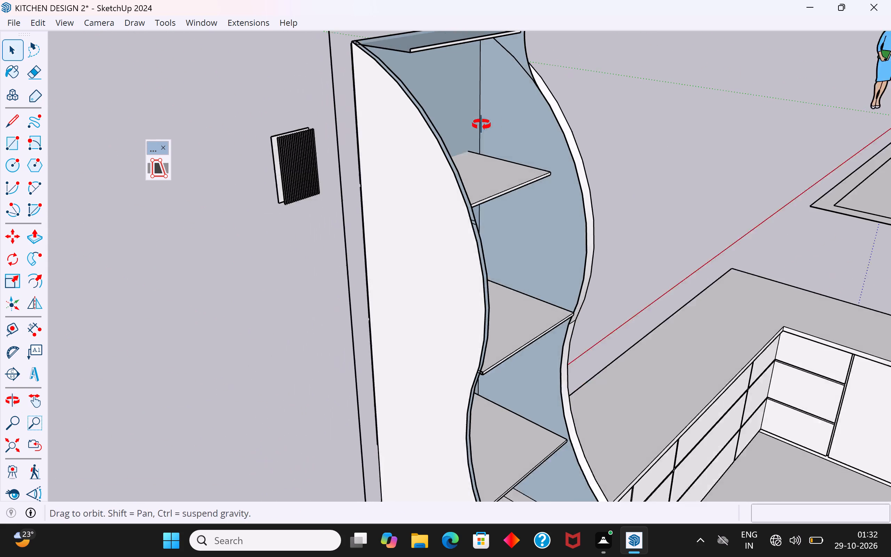
middle_drag(481, 125, 492, 125)
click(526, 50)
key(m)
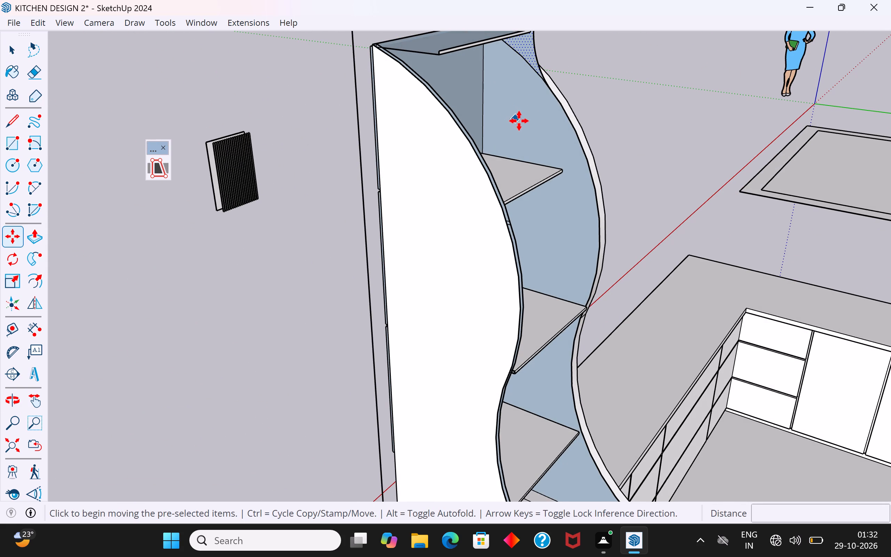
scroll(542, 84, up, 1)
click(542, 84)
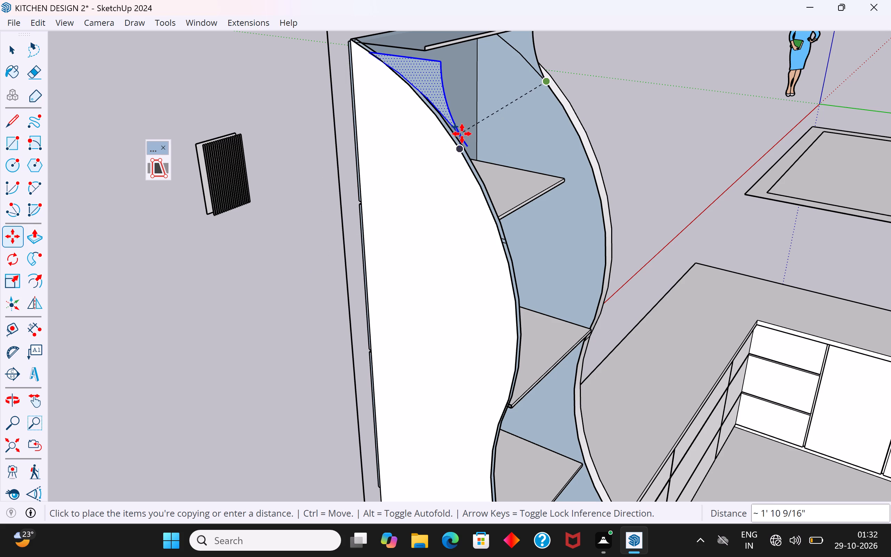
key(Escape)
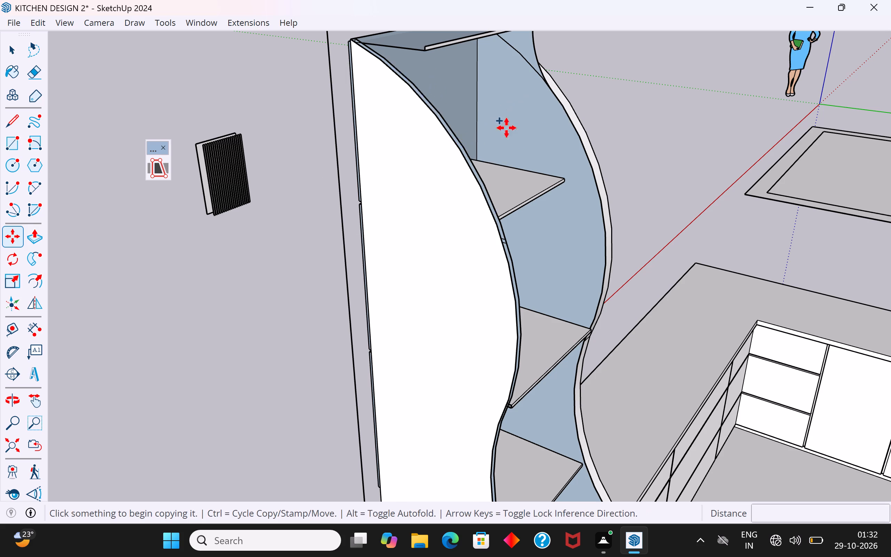
Copy the corner face between the curve and the top board 1' 9 11/16" across to the opposite side panel's curve.
middle_drag(624, 115, 60, 189)
click(15, 44)
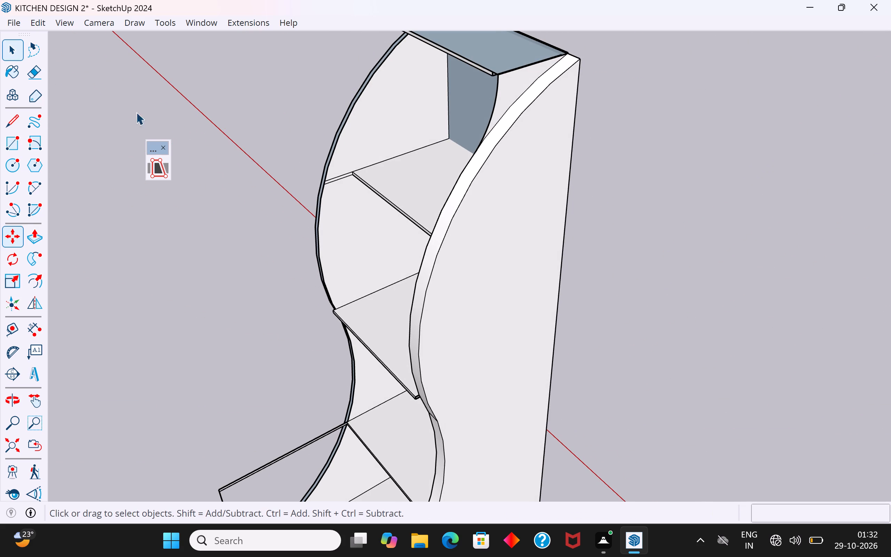
click(515, 95)
key(m)
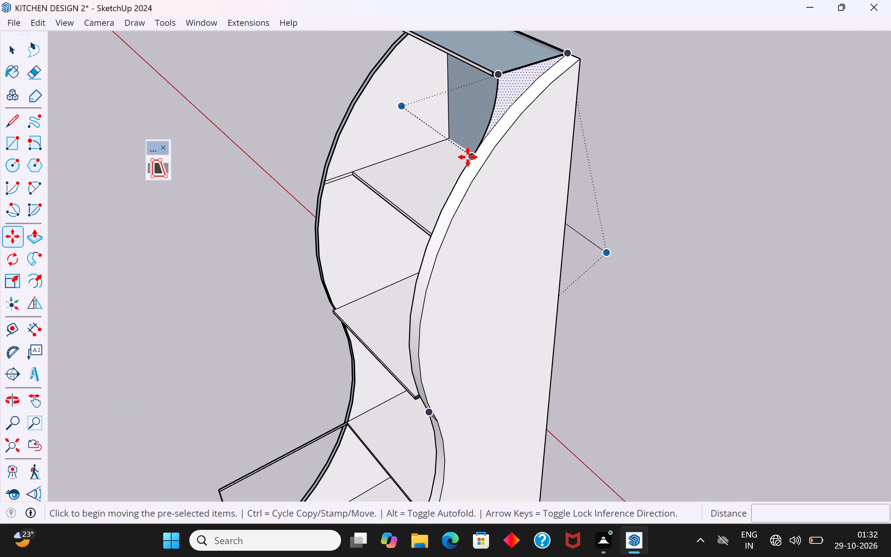
click(472, 150)
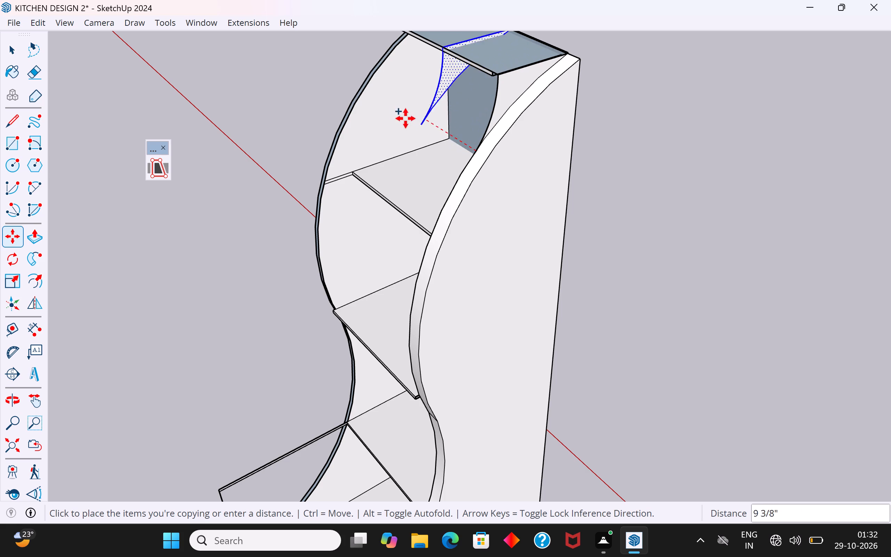
click(367, 85)
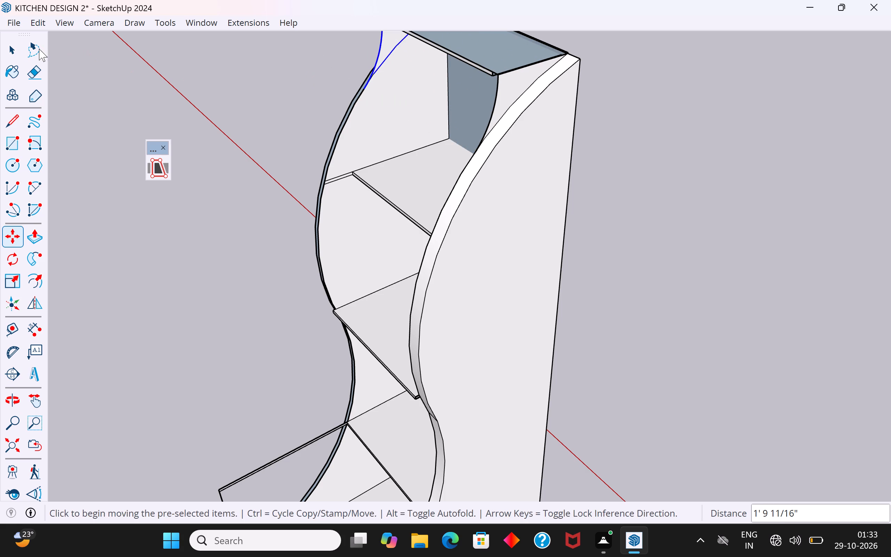
click(16, 51)
click(299, 87)
Delete the edge separating the copied corner face from the end of the top board.
scroll(340, 231, down, 3)
middle_drag(357, 243, 555, 219)
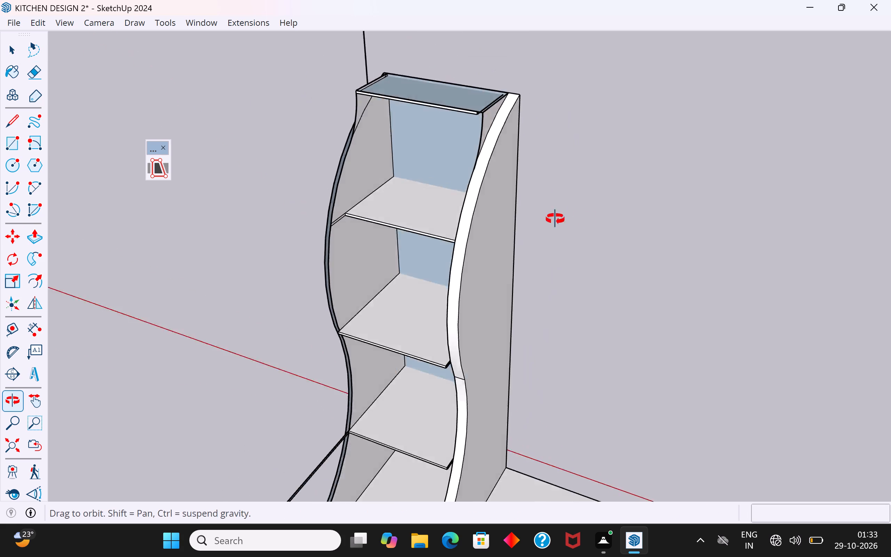
middle_drag(555, 219, 846, 217)
scroll(387, 140, up, 6)
middle_drag(404, 132, 467, 183)
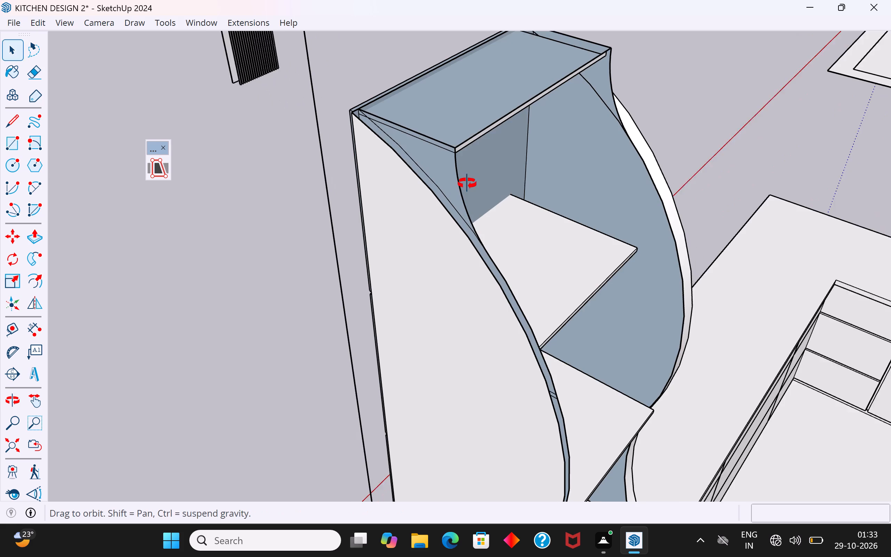
middle_drag(467, 183, 469, 187)
scroll(386, 128, up, 3)
click(402, 160)
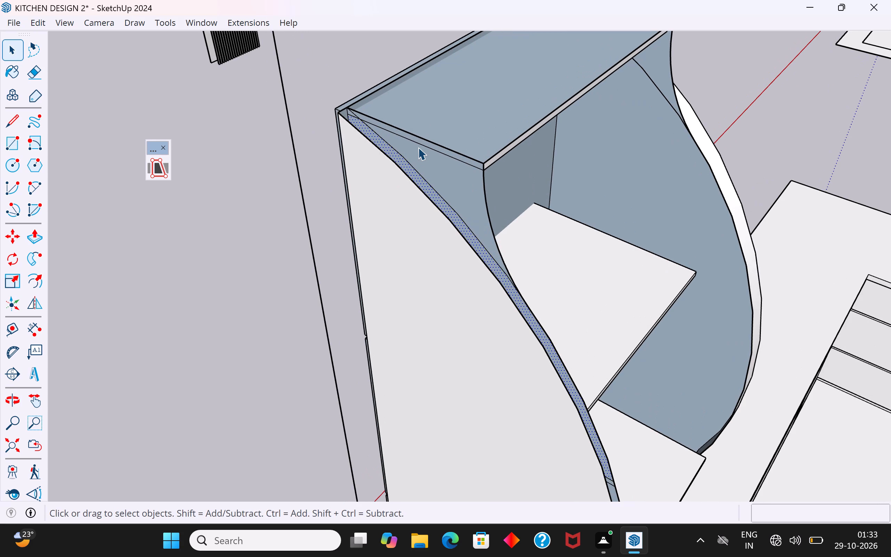
click(418, 147)
scroll(378, 132, up, 6)
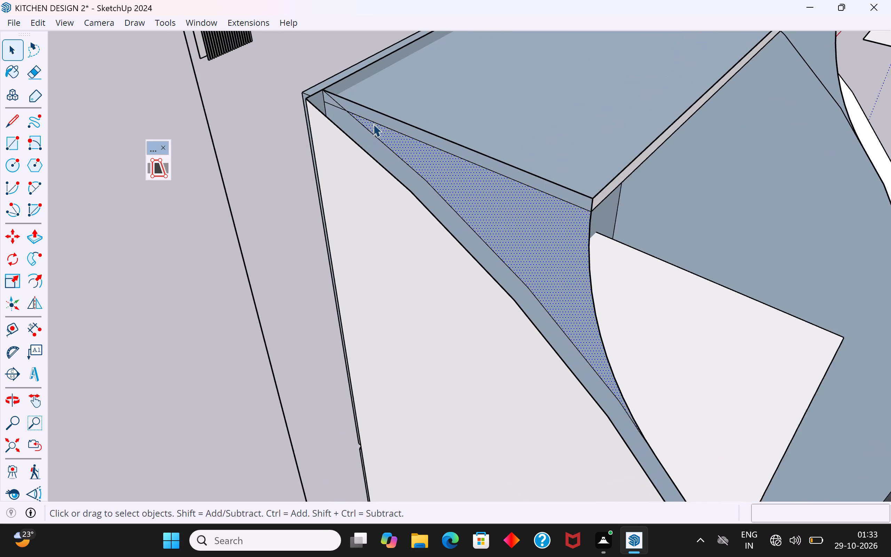
scroll(373, 124, up, 1)
click(371, 118)
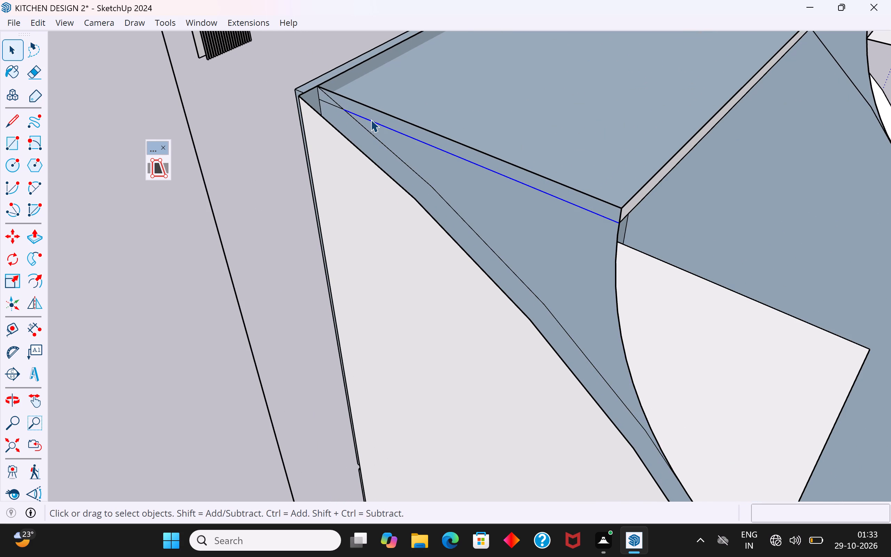
key(Delete)
Push/Pull the copied corner face outward by 11/16", up to the outer surface of its side panel.
scroll(380, 256, down, 4)
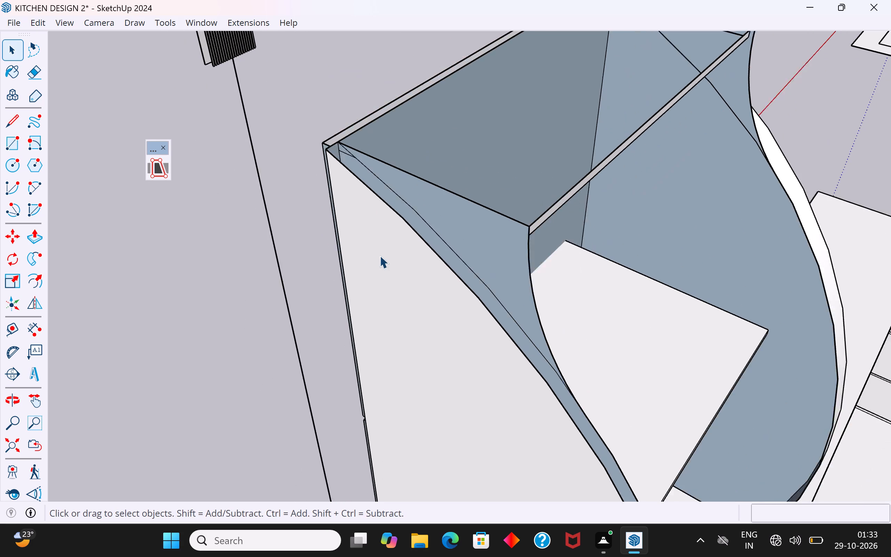
scroll(380, 256, down, 1)
middle_drag(508, 235, 214, 29)
middle_drag(342, 159, 518, 149)
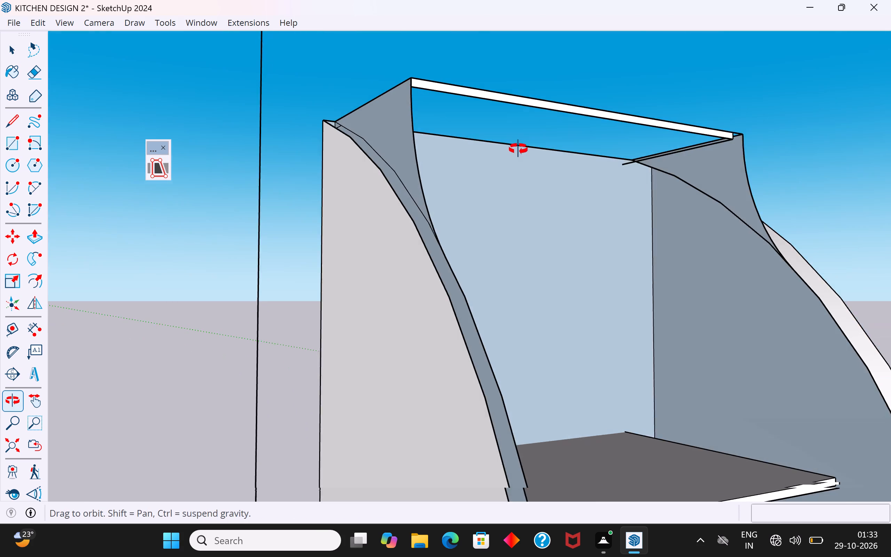
middle_drag(518, 149, 500, 160)
click(385, 126)
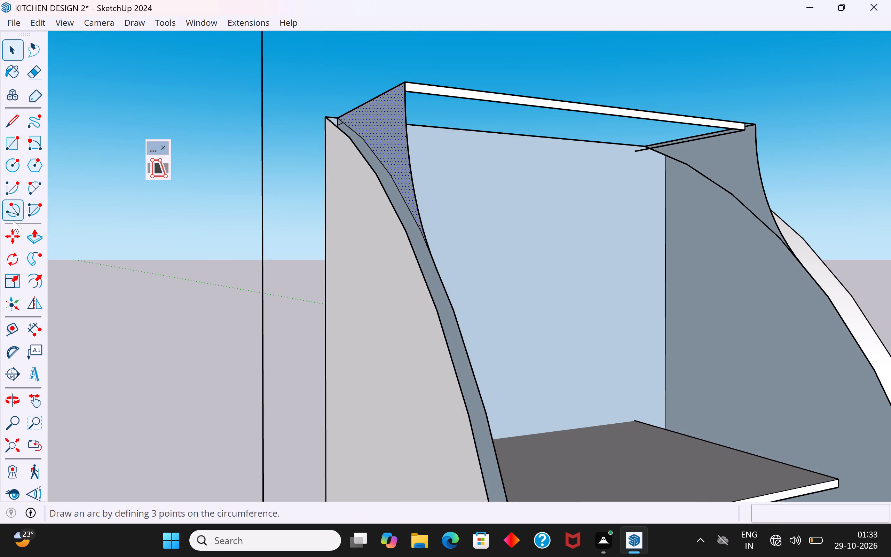
click(30, 242)
click(391, 163)
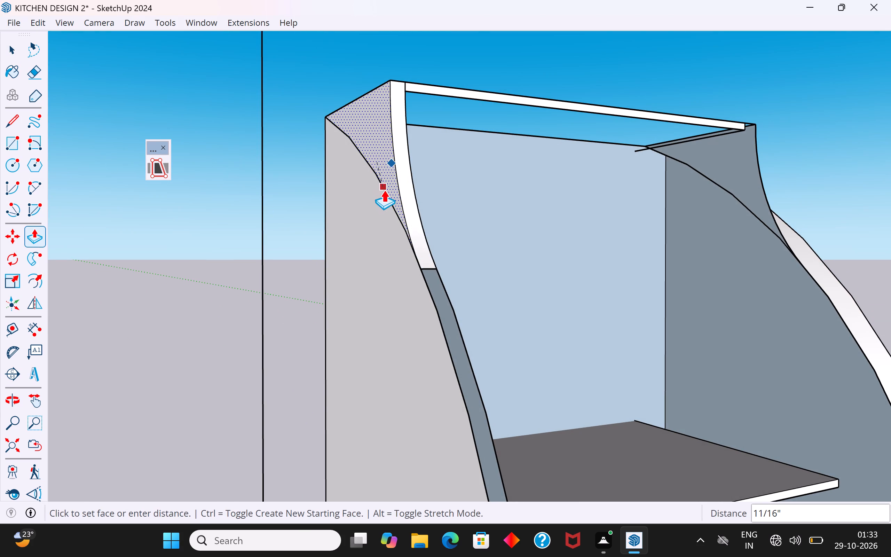
click(384, 190)
click(14, 52)
click(163, 276)
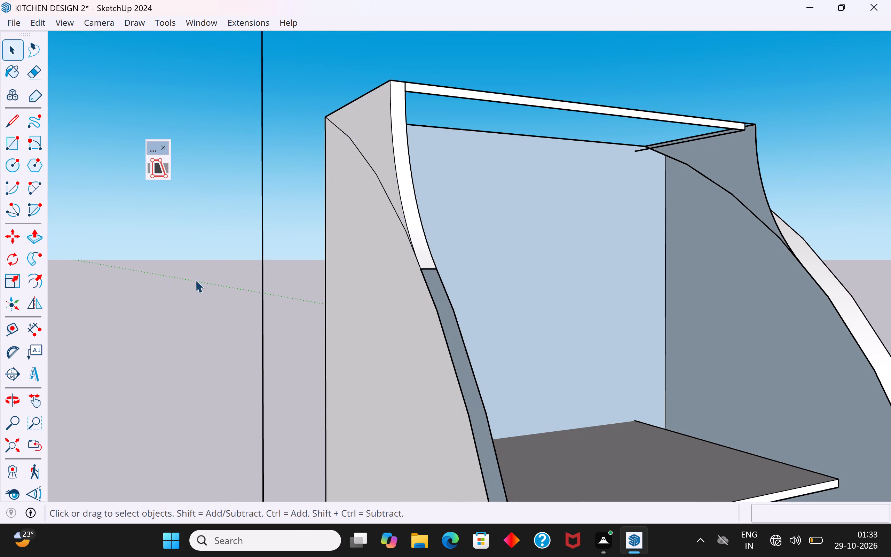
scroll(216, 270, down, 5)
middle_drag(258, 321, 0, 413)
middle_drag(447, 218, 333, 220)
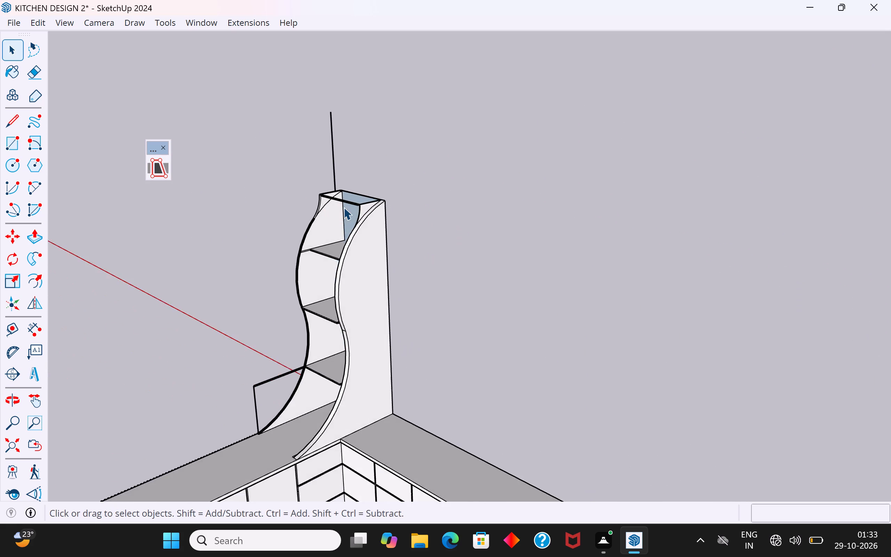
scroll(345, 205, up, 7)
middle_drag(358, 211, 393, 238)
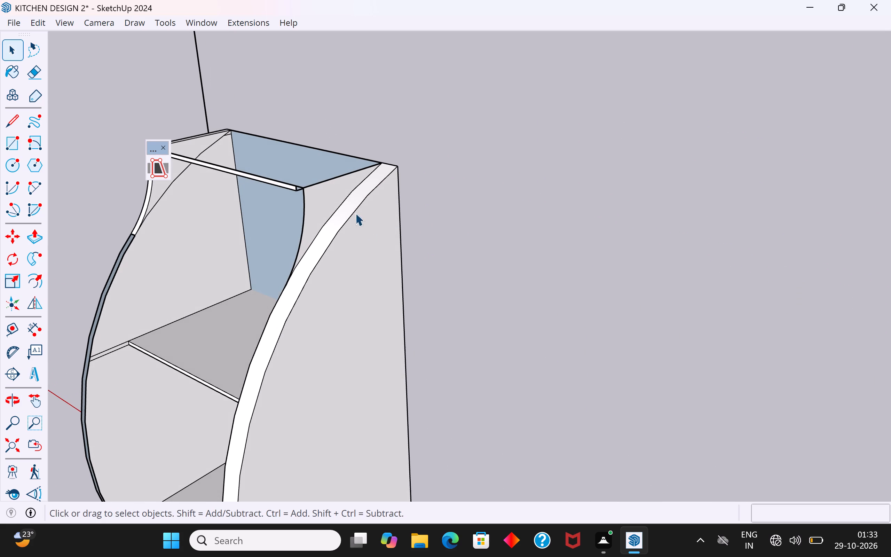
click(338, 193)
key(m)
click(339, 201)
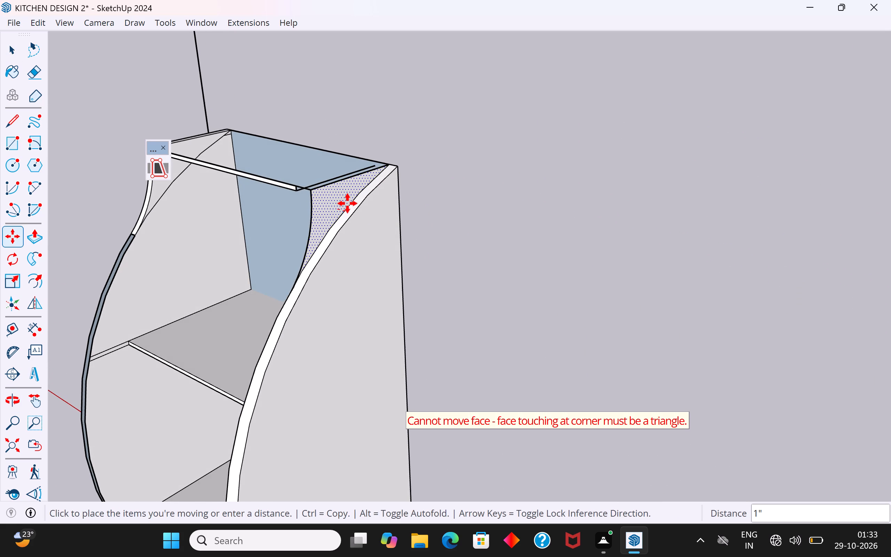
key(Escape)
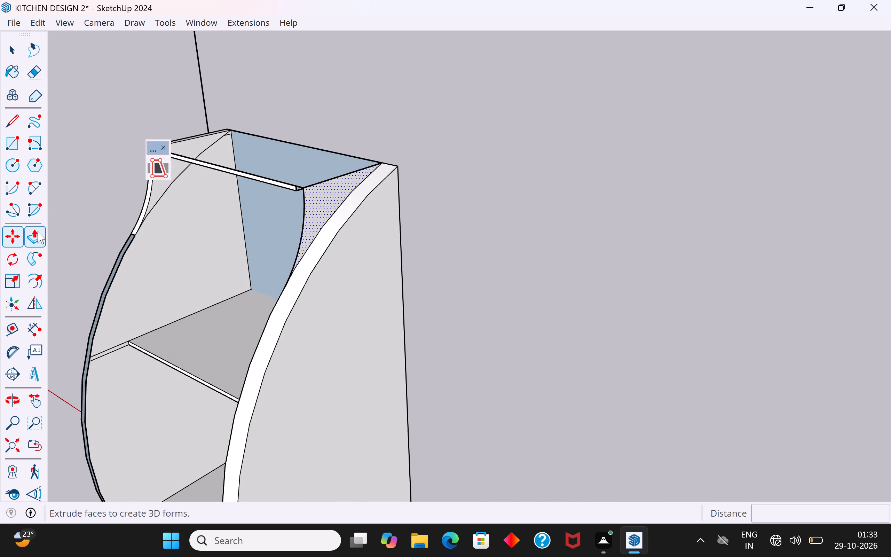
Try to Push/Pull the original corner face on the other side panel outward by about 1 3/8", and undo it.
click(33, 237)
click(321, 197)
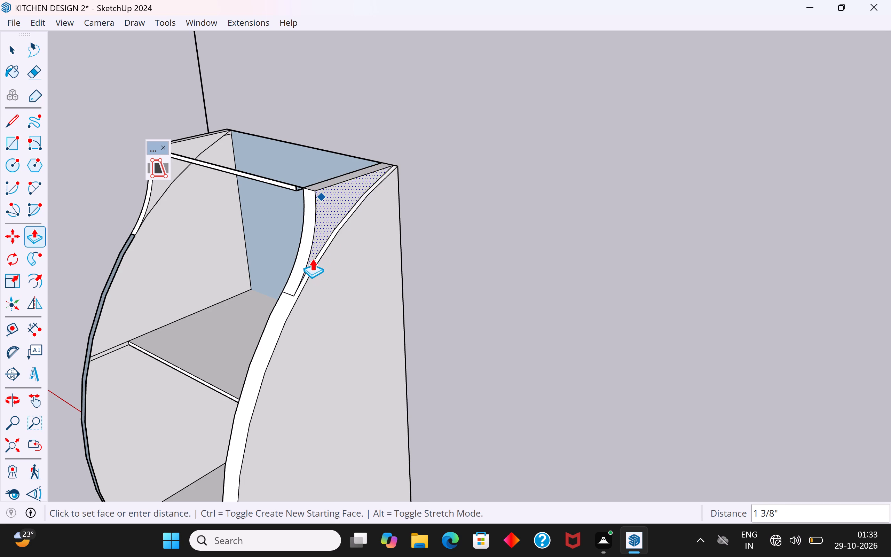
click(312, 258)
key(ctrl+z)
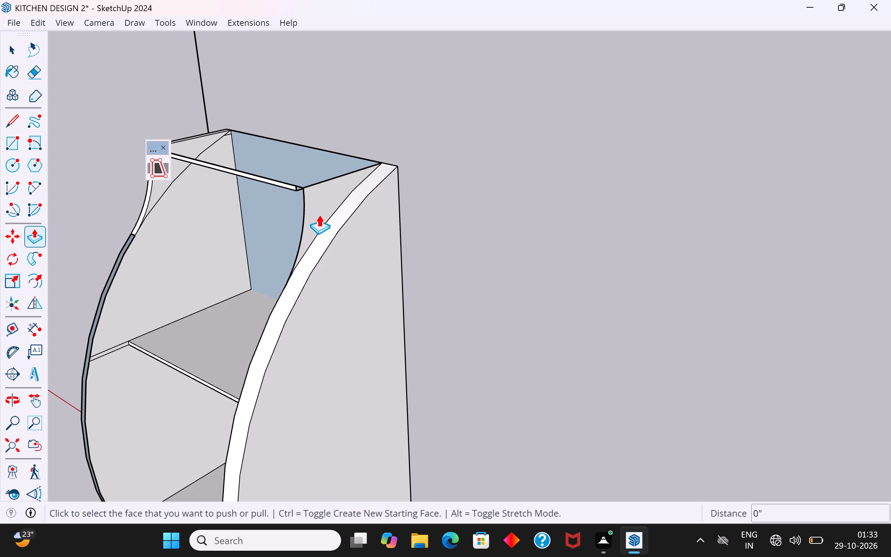
Push/Pull the original corner face outward by 1 7/8", up to the outer surface of its side panel.
click(319, 214)
click(316, 267)
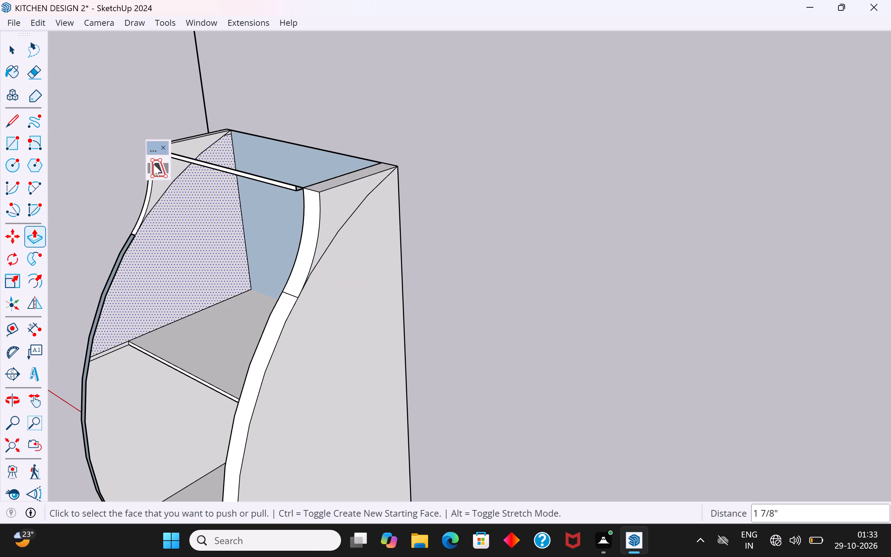
Delete the curved seam between the filled corner and the rest of that side panel's outer face.
click(17, 58)
click(189, 86)
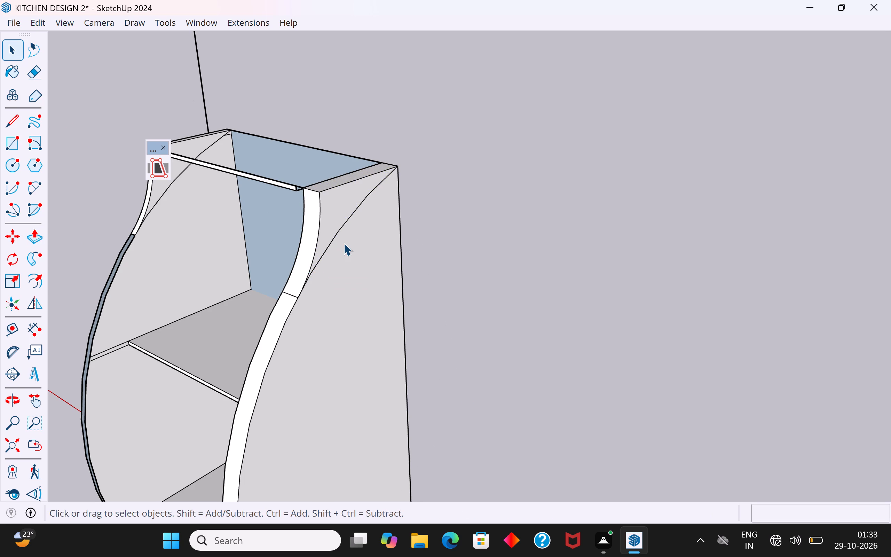
scroll(344, 243, up, 2)
click(348, 217)
key(Delete)
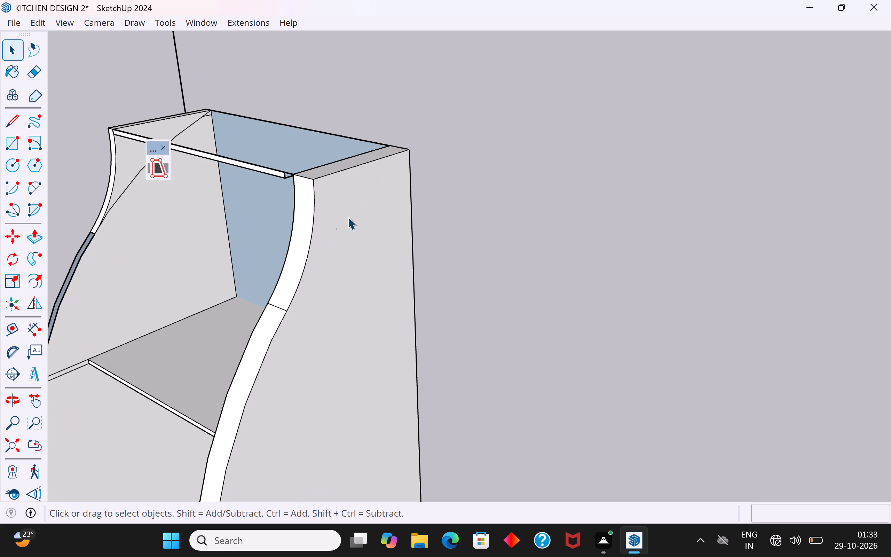
Delete the leftover construction edges standing above the counter beside the base of the fluted-side panel's curve.
scroll(338, 210, down, 20)
scroll(338, 210, down, 3)
middle_drag(405, 281, 527, 271)
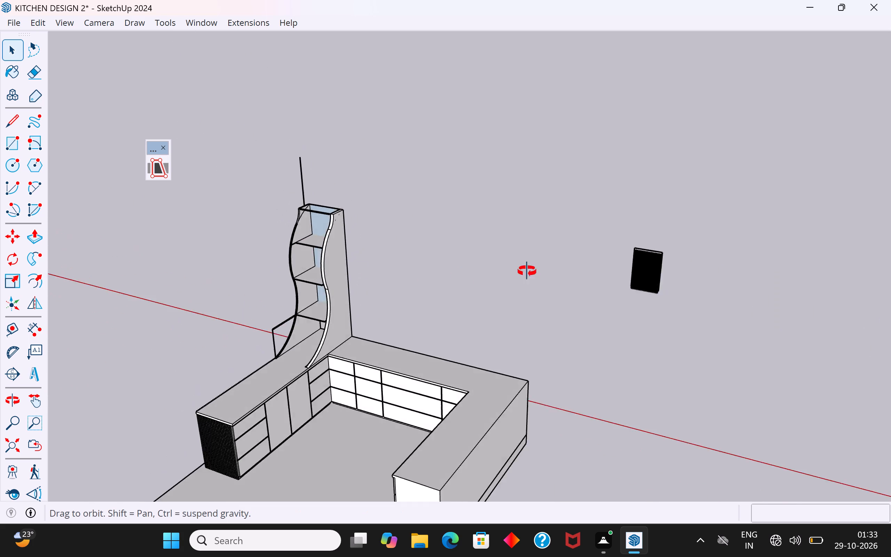
middle_drag(527, 271, 799, 198)
middle_drag(467, 340, 641, 148)
drag(546, 237, 510, 268)
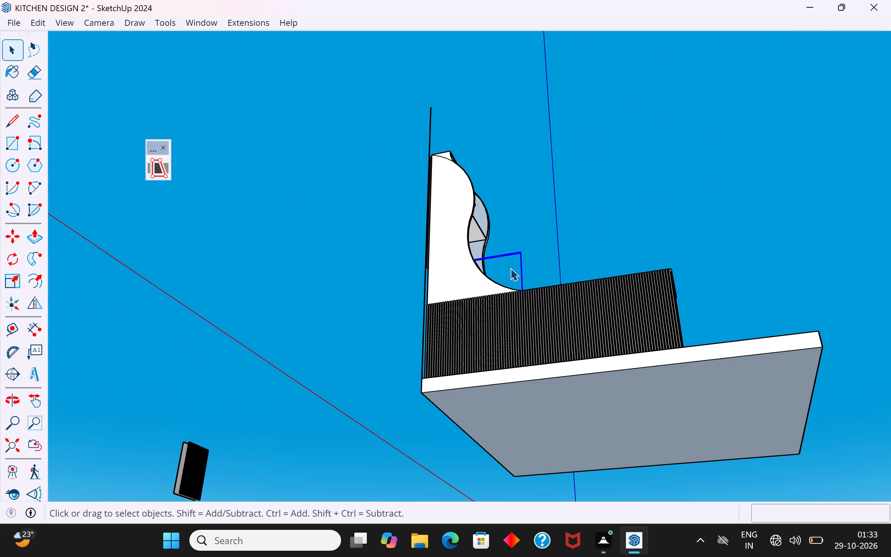
key(Delete)
Erase all segments of the curved seam below the filled top corner on the fluted-side panel's outer face.
scroll(510, 268, up, 6)
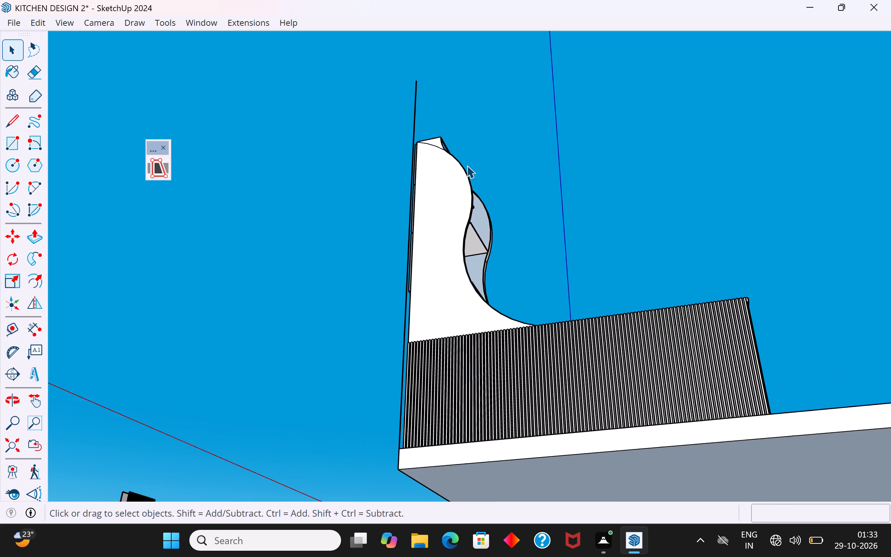
scroll(467, 165, up, 12)
click(435, 139)
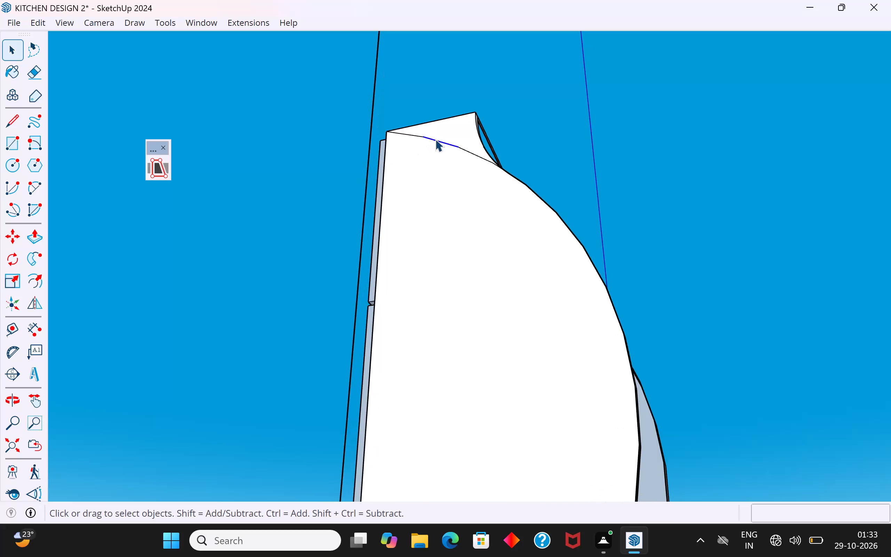
key(Insert)
key(Delete)
middle_drag(433, 146, 427, 199)
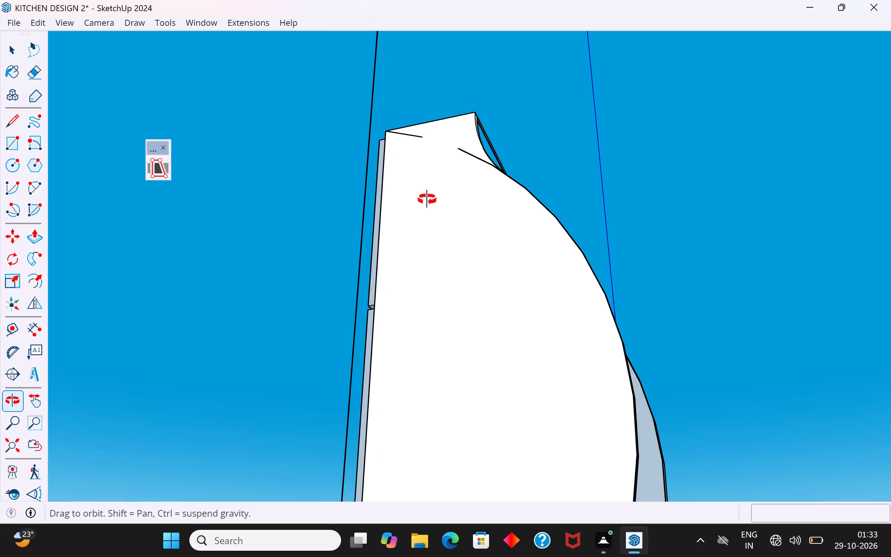
middle_drag(427, 199, 427, 243)
scroll(460, 167, up, 4)
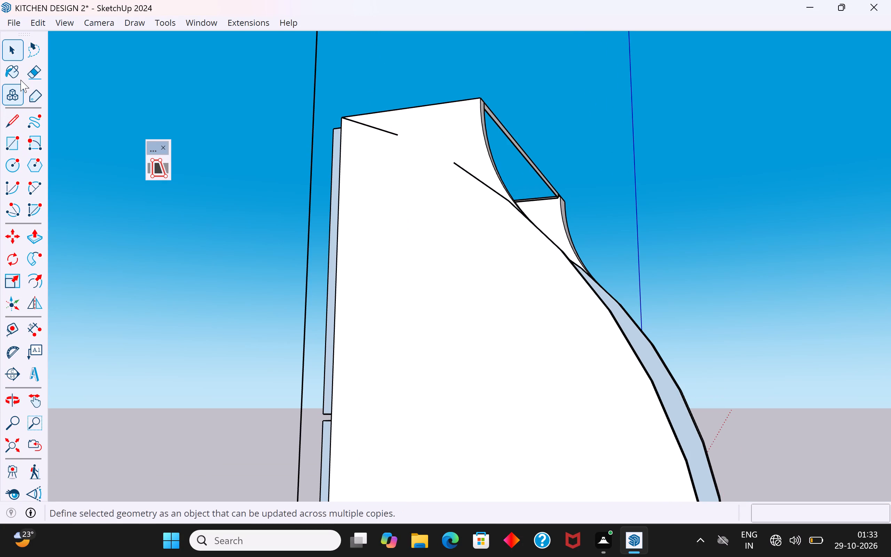
click(36, 74)
scroll(500, 163, up, 3)
scroll(438, 189, down, 4)
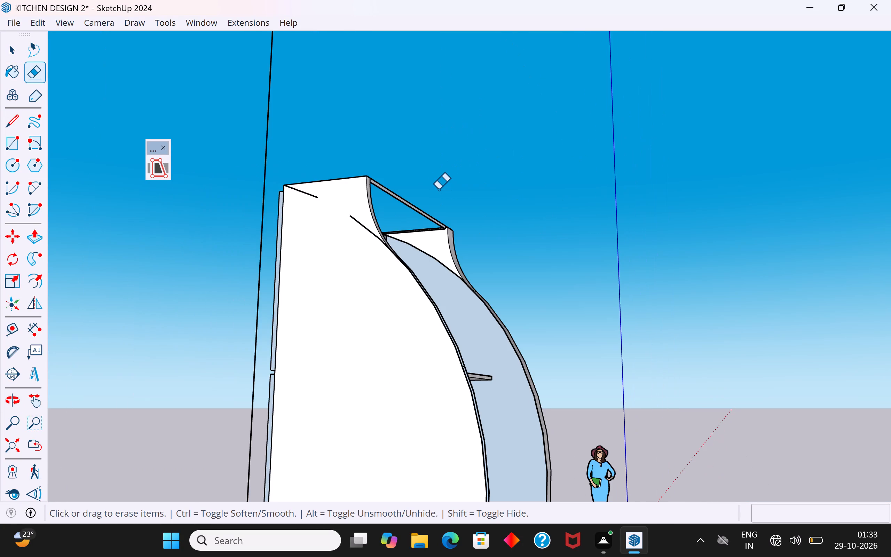
drag(364, 216, 364, 260)
drag(313, 187, 291, 212)
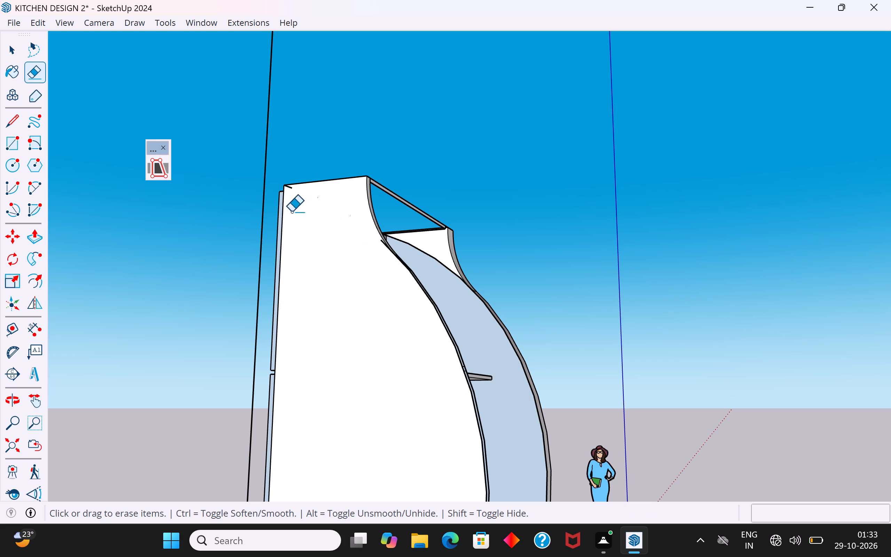
scroll(367, 247, up, 16)
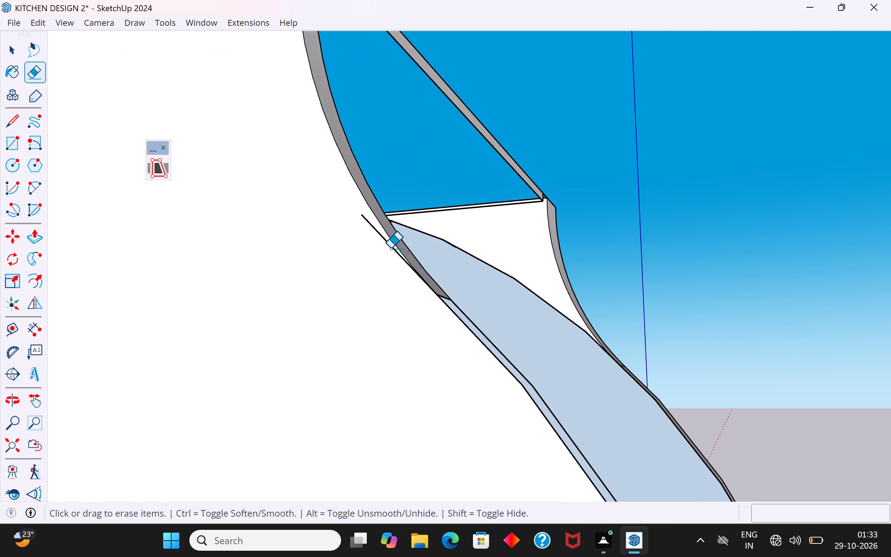
click(387, 241)
scroll(387, 241, down, 9)
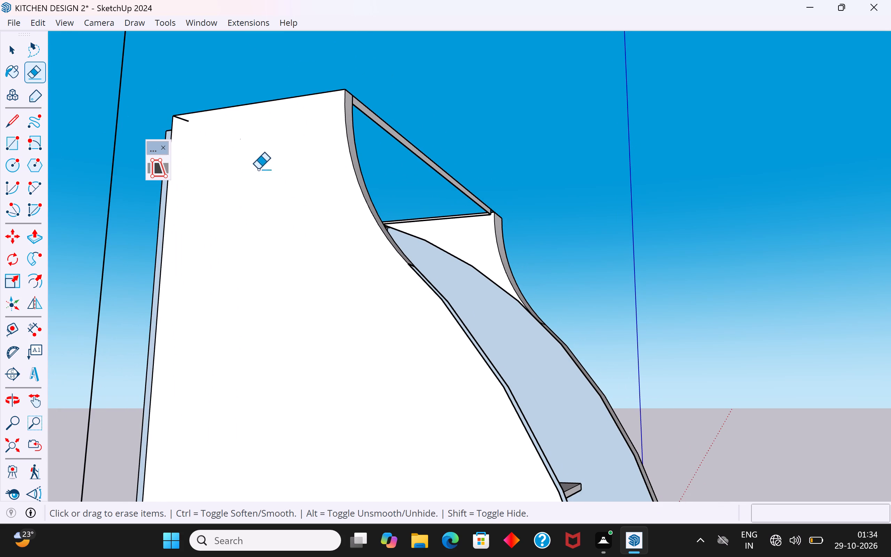
click(182, 119)
scroll(310, 195, down, 11)
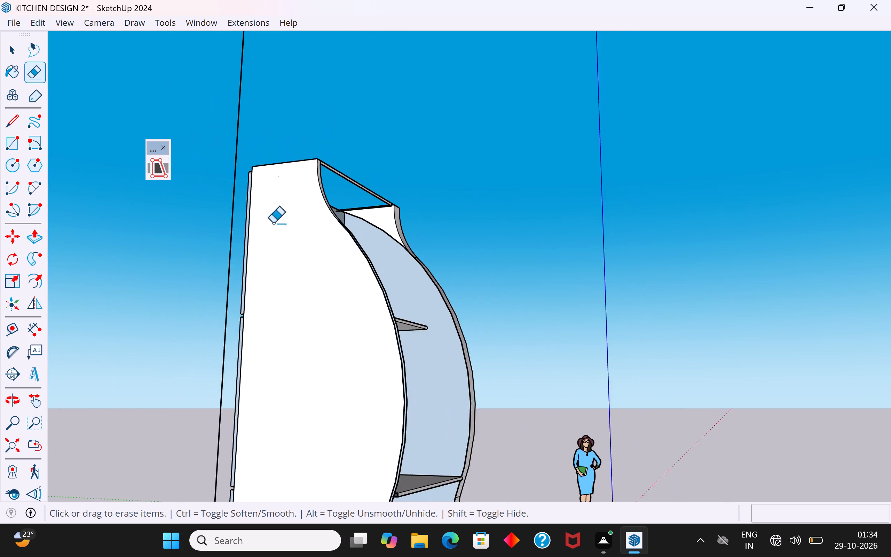
Delete the outer back face behind the top compartment of the shelf unit.
middle_drag(291, 242, 574, 487)
scroll(573, 99, down, 5)
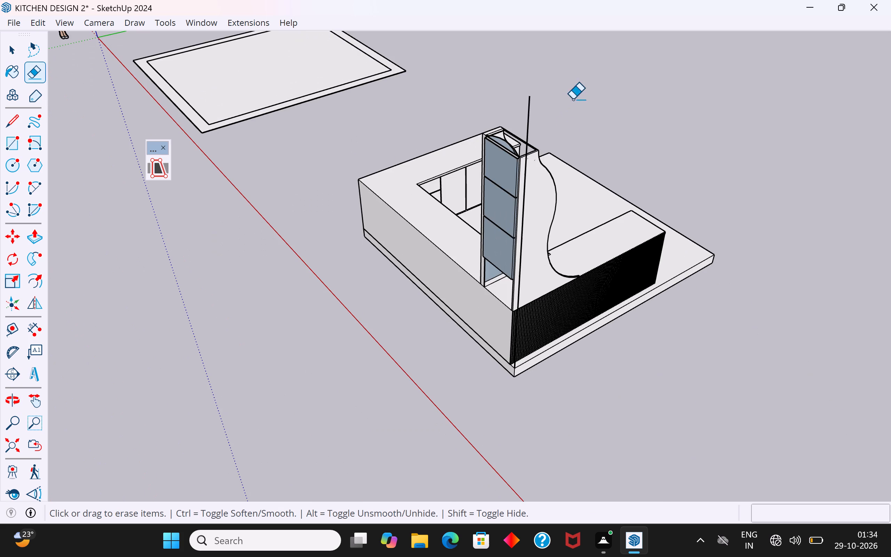
click(11, 43)
click(225, 224)
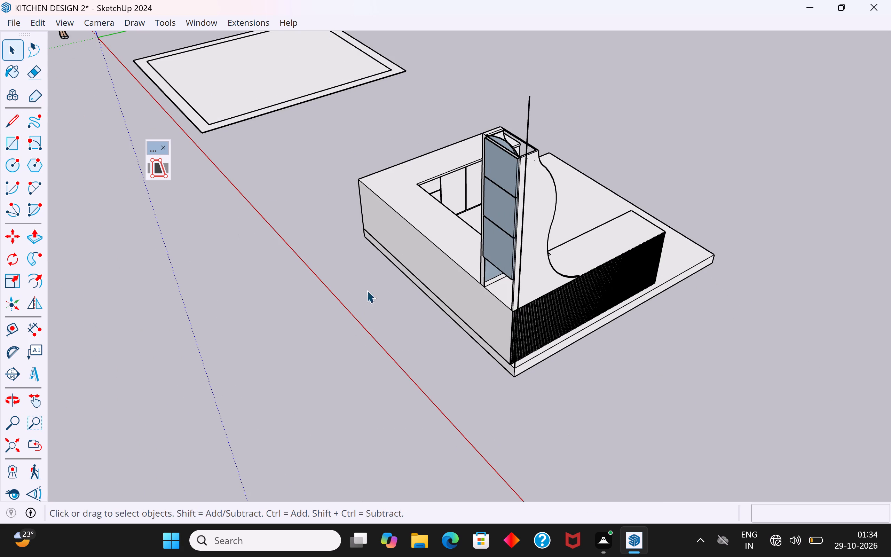
scroll(569, 290, up, 3)
scroll(478, 280, up, 11)
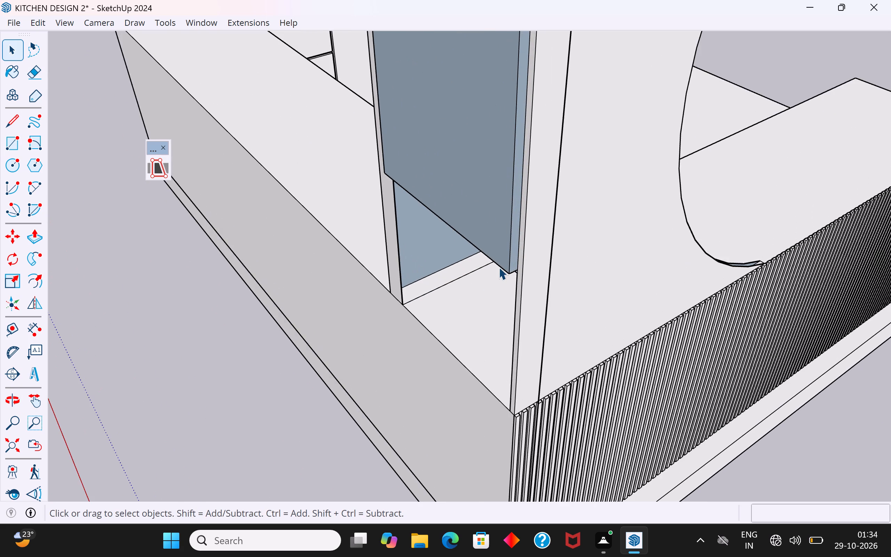
middle_drag(504, 269, 845, 369)
scroll(584, 282, down, 10)
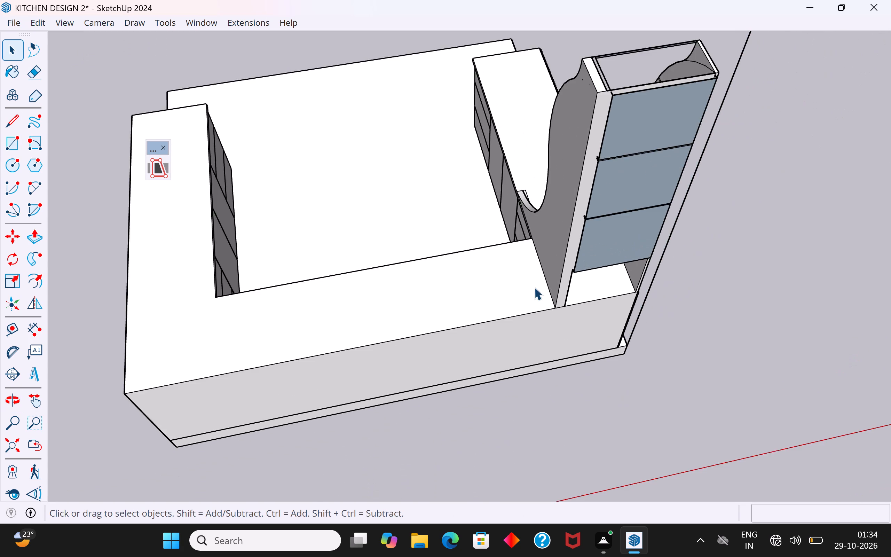
scroll(534, 287, down, 2)
middle_drag(572, 228, 719, 190)
scroll(560, 101, up, 9)
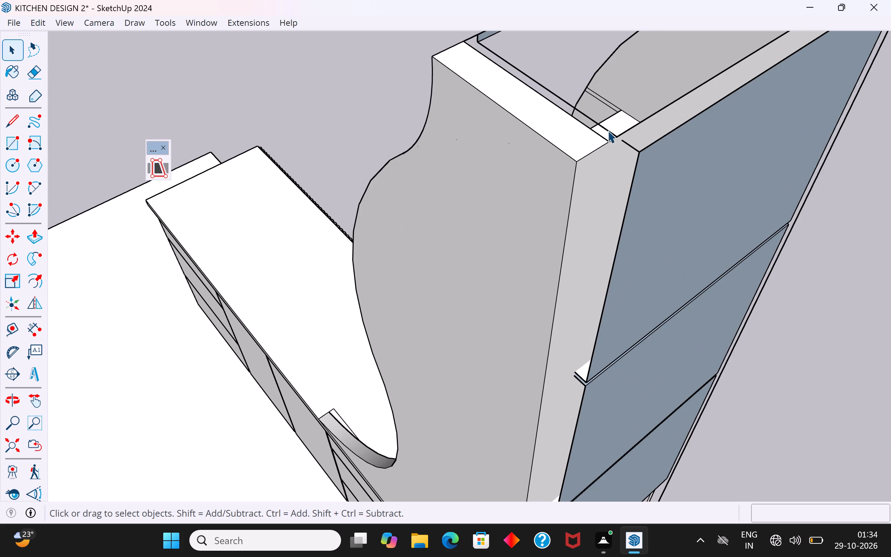
scroll(596, 115, down, 3)
middle_drag(624, 191, 701, 197)
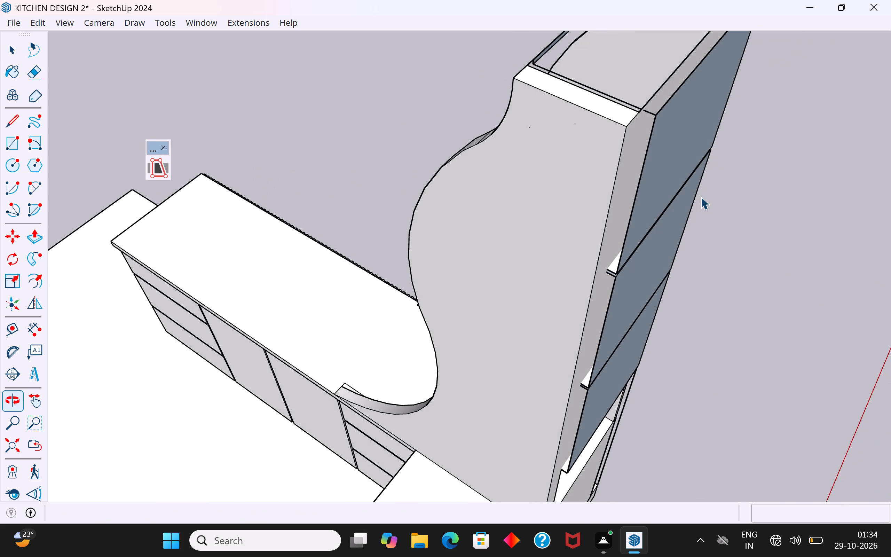
middle_drag(655, 210, 639, 370)
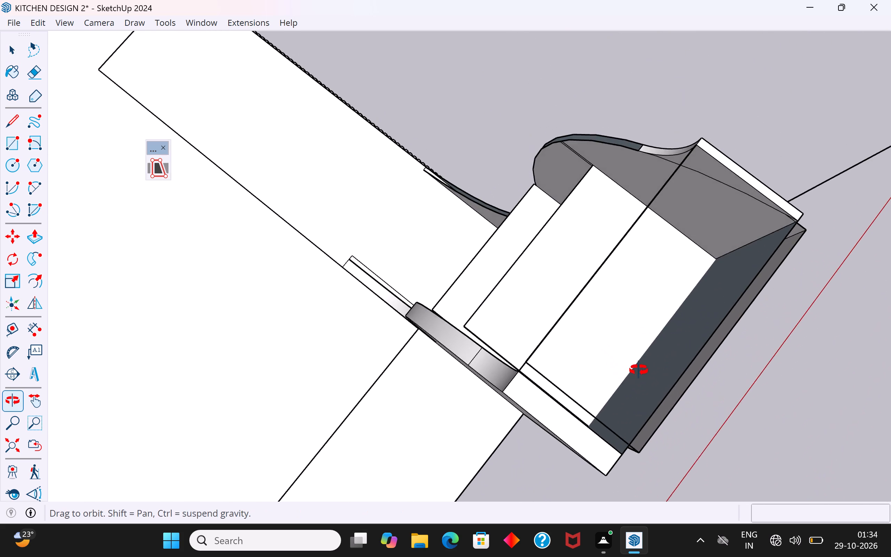
middle_drag(639, 370, 596, 258)
click(628, 286)
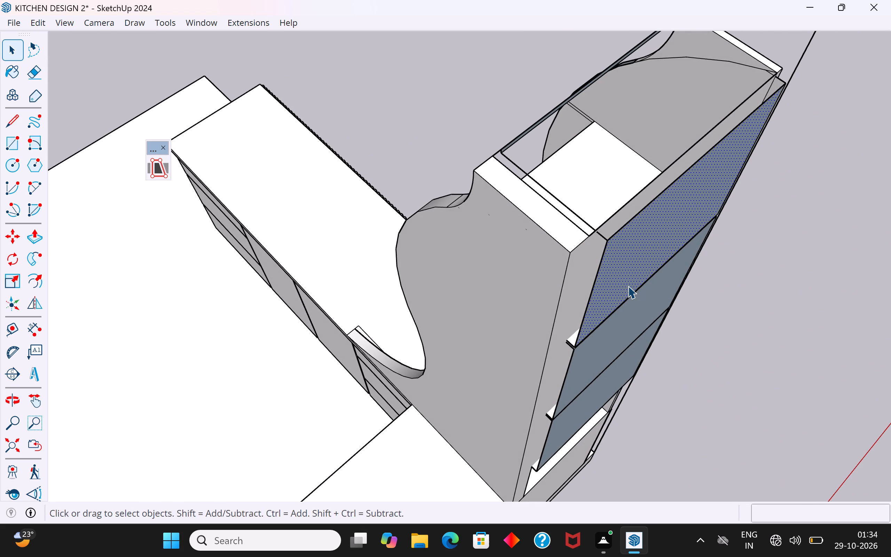
key(Delete)
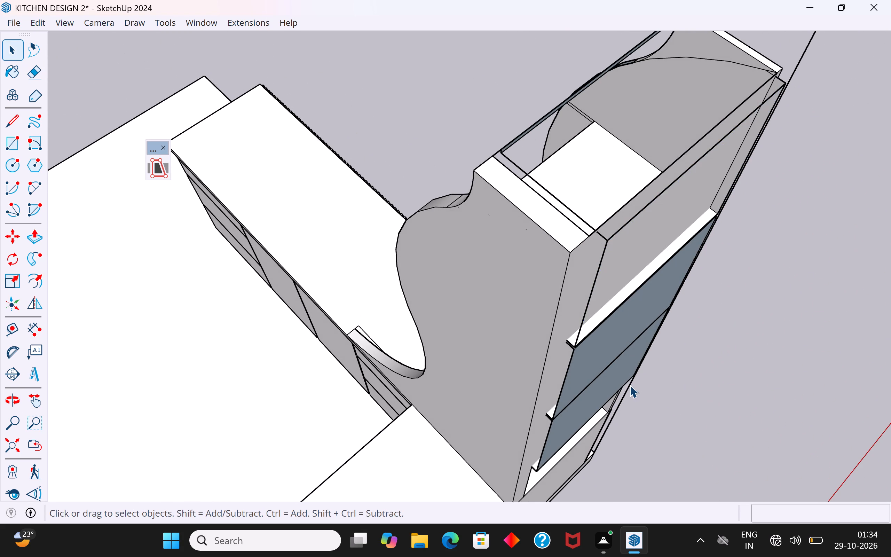
Delete the edge between the two remaining outer back faces and the back face of the lower compartment.
middle_drag(630, 369, 747, 237)
click(659, 226)
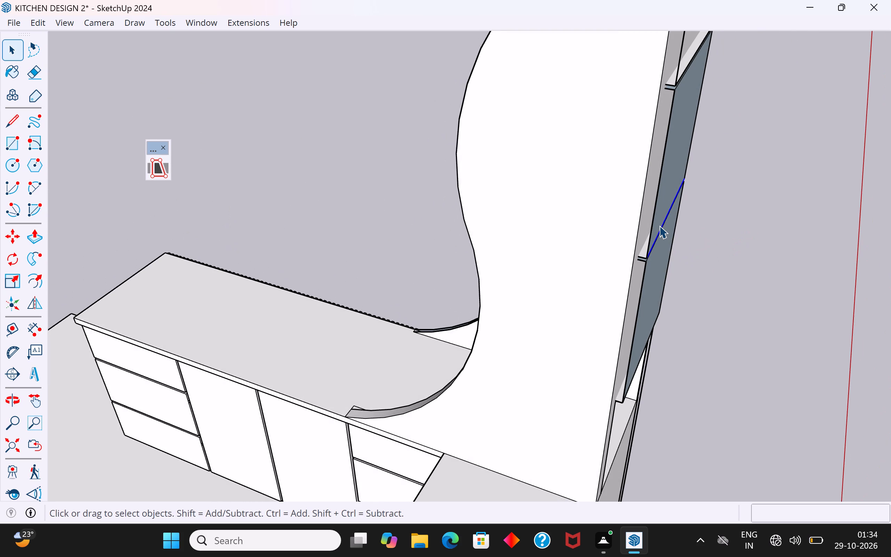
key(Delete)
scroll(597, 145, down, 3)
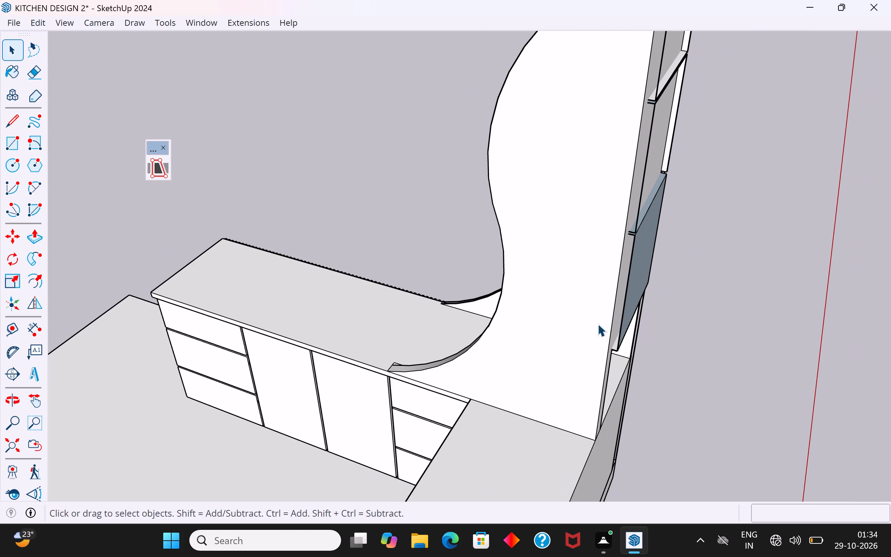
click(638, 248)
key(Delete)
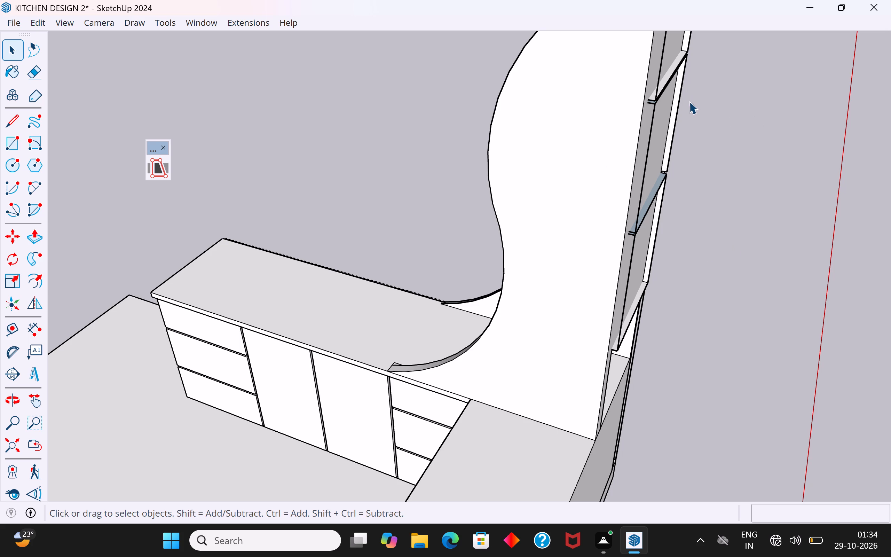
Reverse the large inner back face behind the shelf compartments.
middle_drag(638, 213, 890, 255)
middle_drag(543, 292, 796, 298)
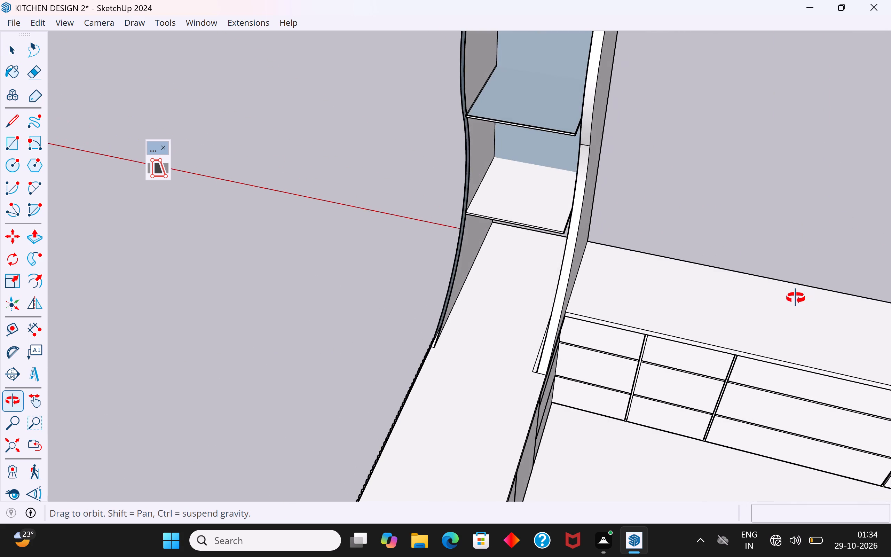
middle_drag(796, 298, 776, 106)
scroll(512, 206, down, 5)
middle_drag(527, 220, 609, 245)
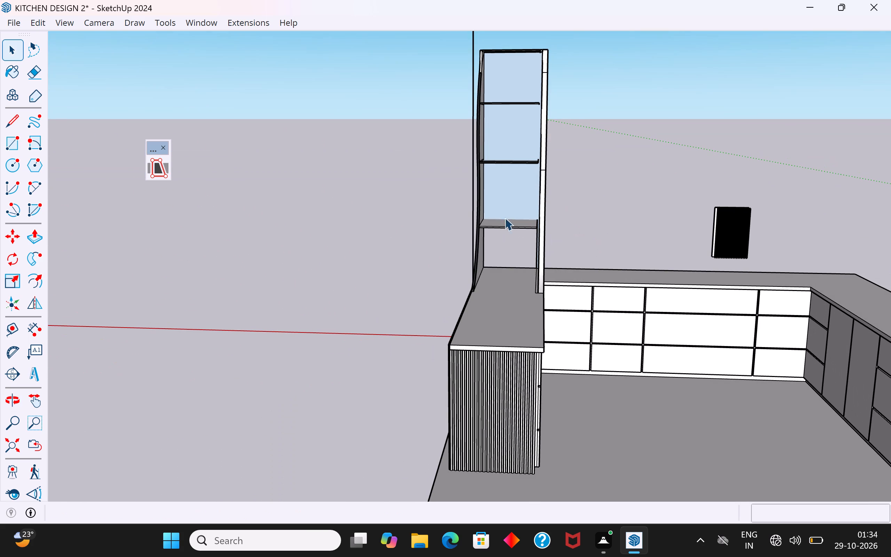
click(492, 193)
right_click(492, 193)
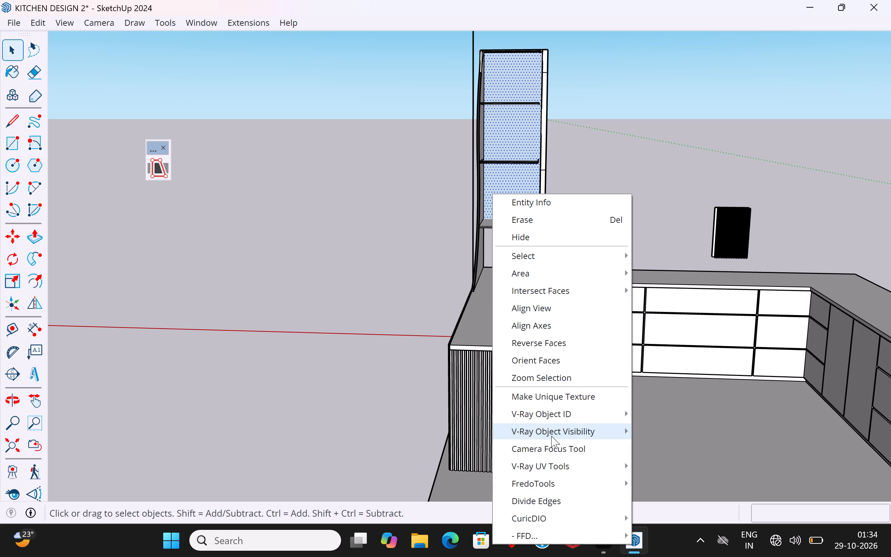
click(567, 340)
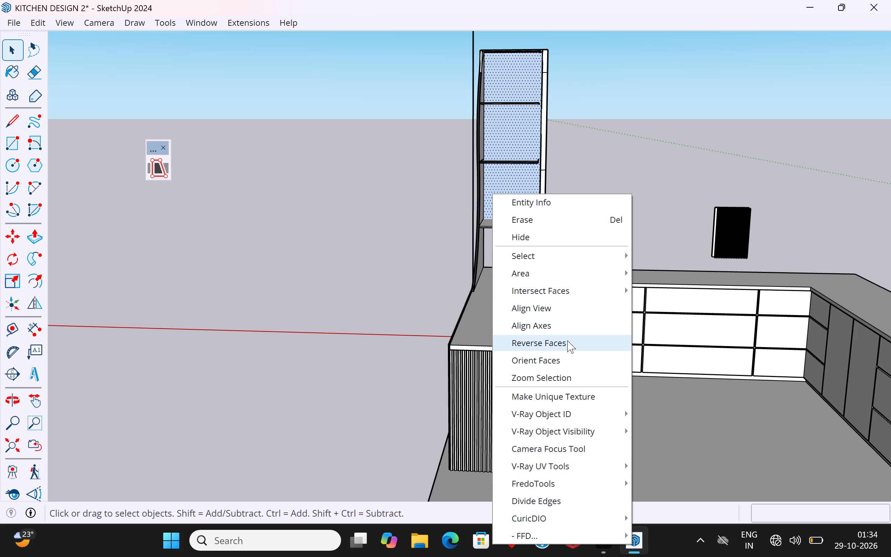
click(619, 191)
Delete the vertical edge on the shelf unit's back beside the third compartment from the top.
middle_drag(523, 242, 536, 201)
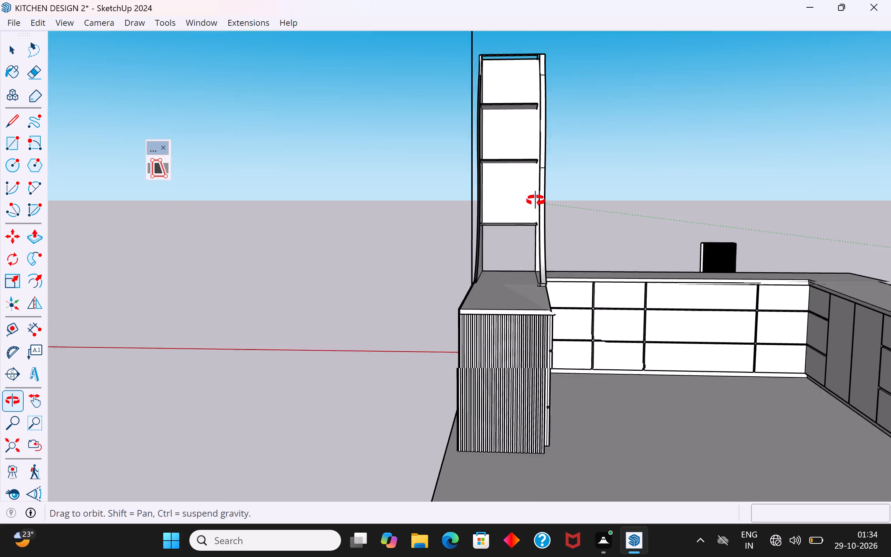
middle_drag(536, 201, 561, 152)
middle_drag(505, 246, 515, 299)
middle_drag(516, 246, 308, 319)
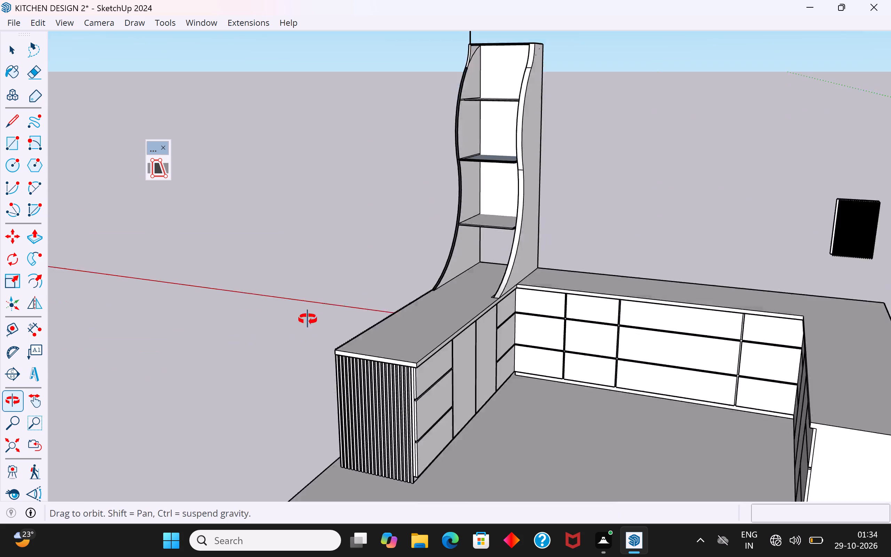
middle_drag(308, 319, 174, 337)
middle_drag(492, 291, 91, 280)
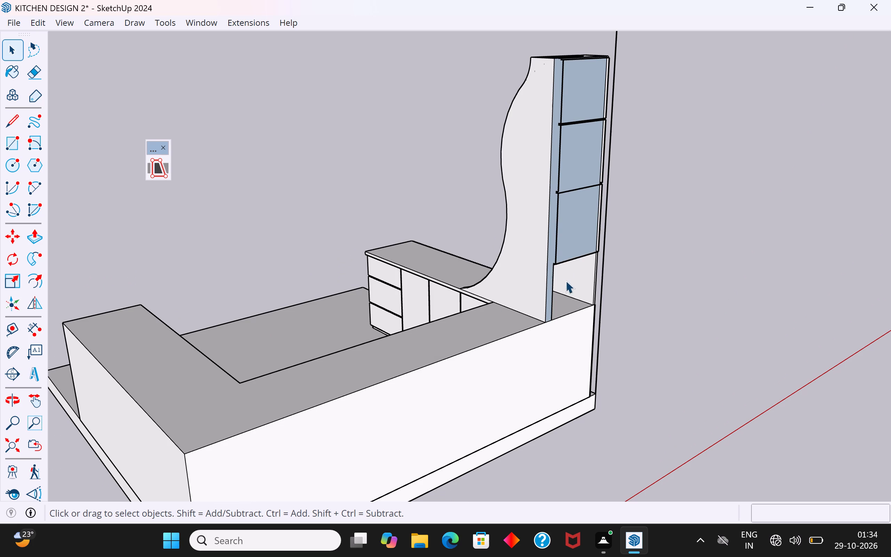
middle_drag(565, 278, 739, 251)
scroll(568, 203, up, 7)
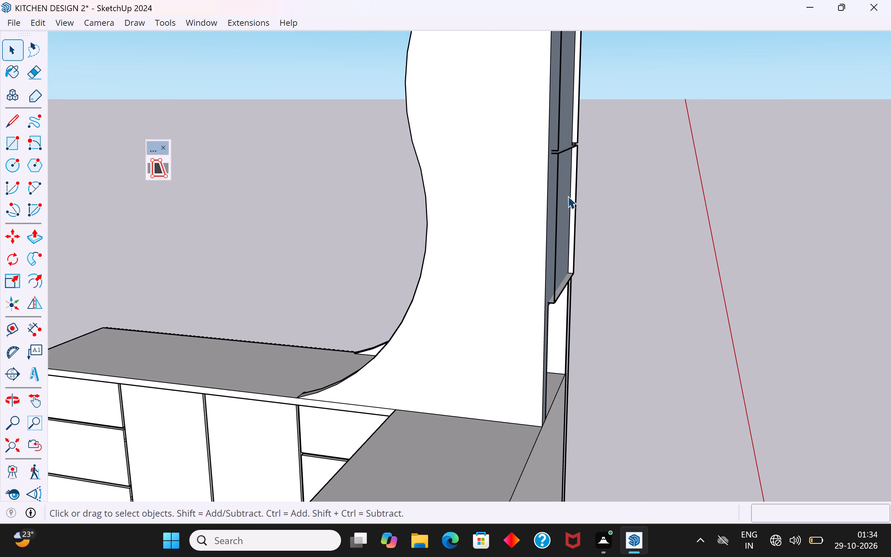
click(559, 190)
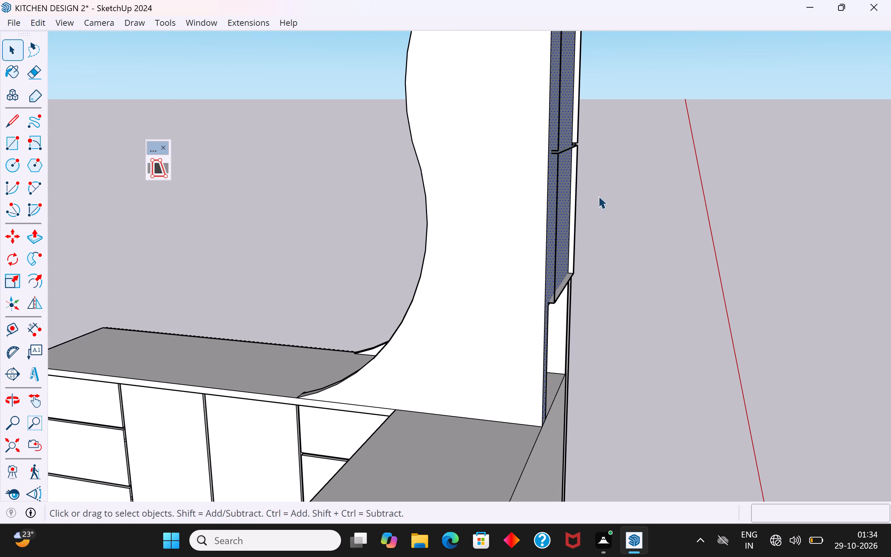
click(631, 195)
middle_drag(618, 231, 483, 246)
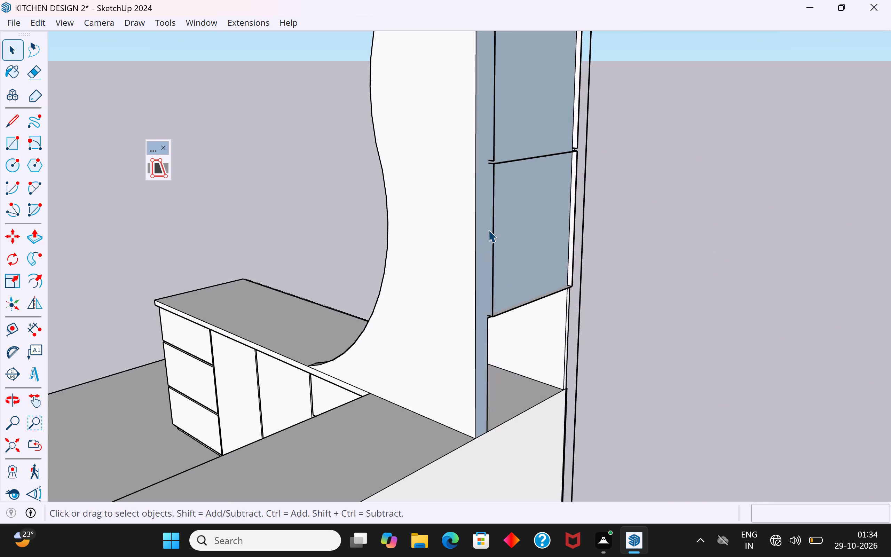
click(492, 227)
key(Delete)
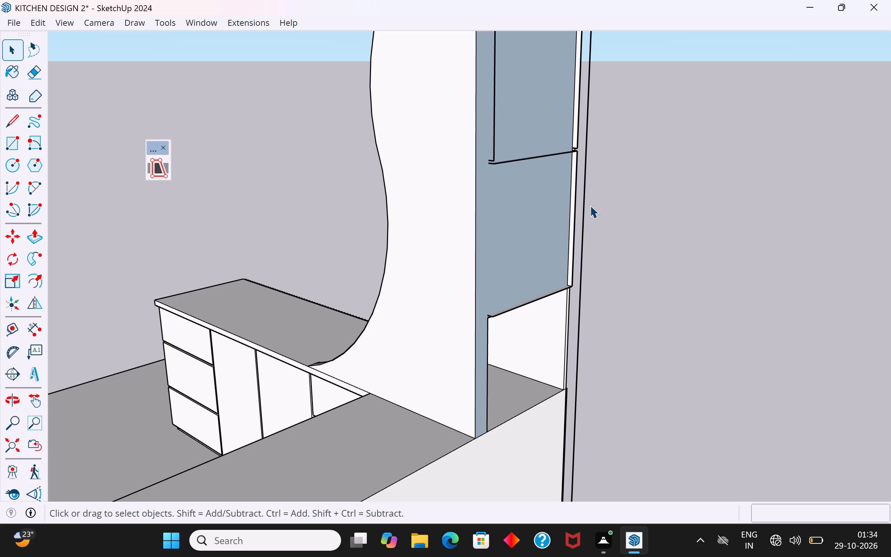
Draw a line about 1' 8 13/16" long across the back edge of the lowest shelf, above the open bottom compartment.
middle_drag(571, 265, 617, 268)
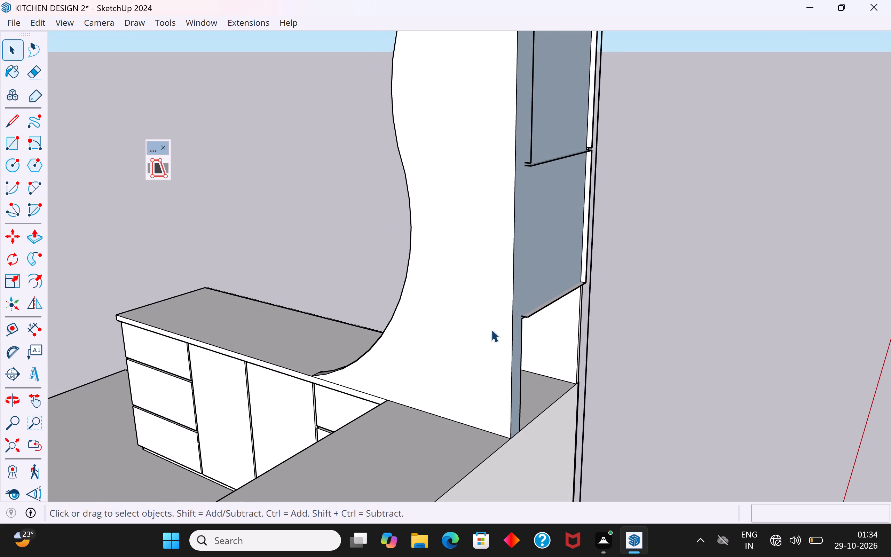
scroll(521, 311, up, 9)
middle_drag(540, 301, 472, 125)
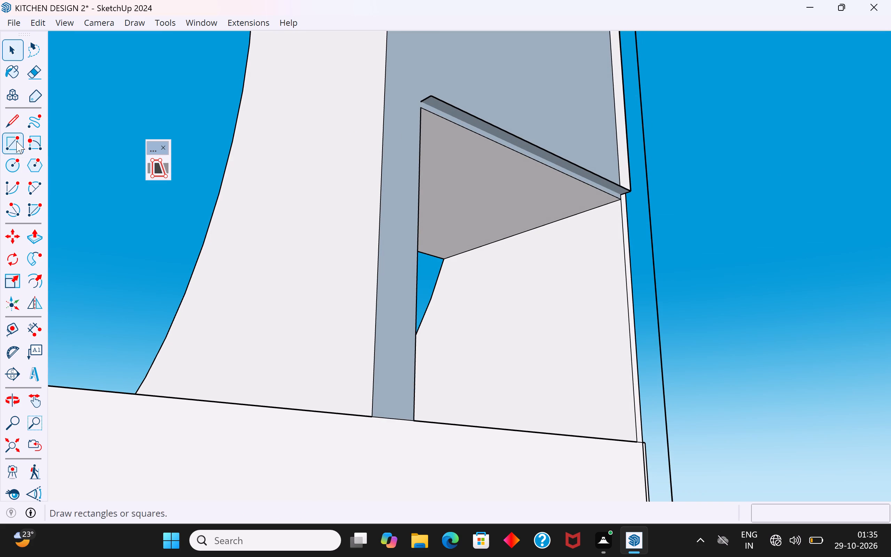
click(16, 126)
scroll(460, 115, up, 7)
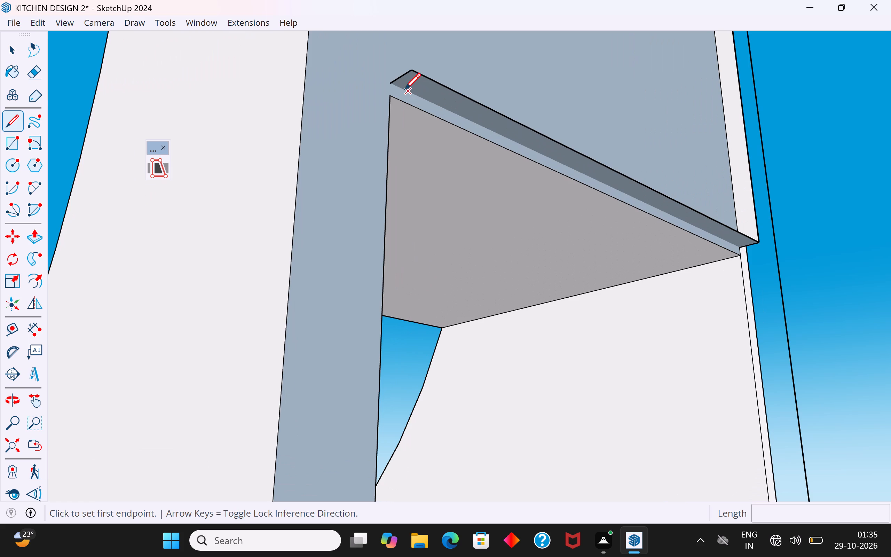
click(394, 85)
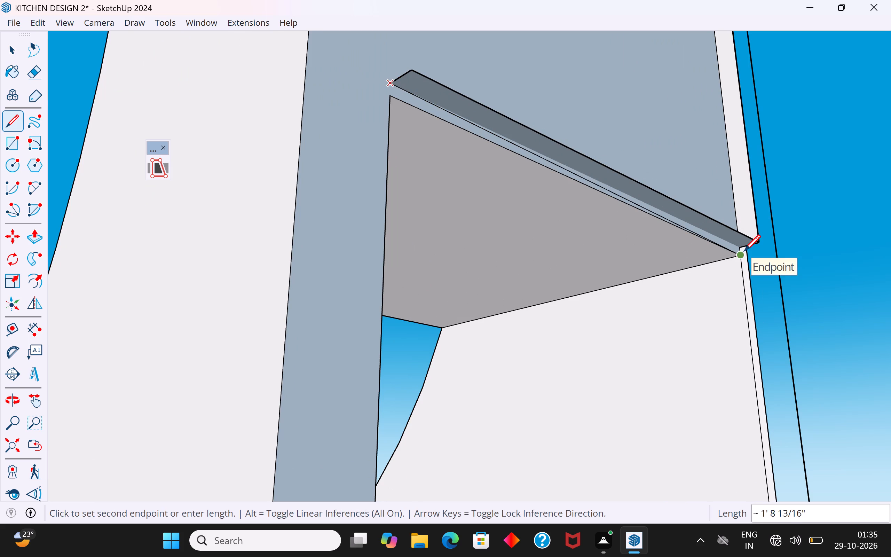
click(743, 246)
Draw lines about 1' 8 13/16" long along the middle shelf's upper and lower back edges, and join them at one end.
middle_drag(641, 95, 641, 141)
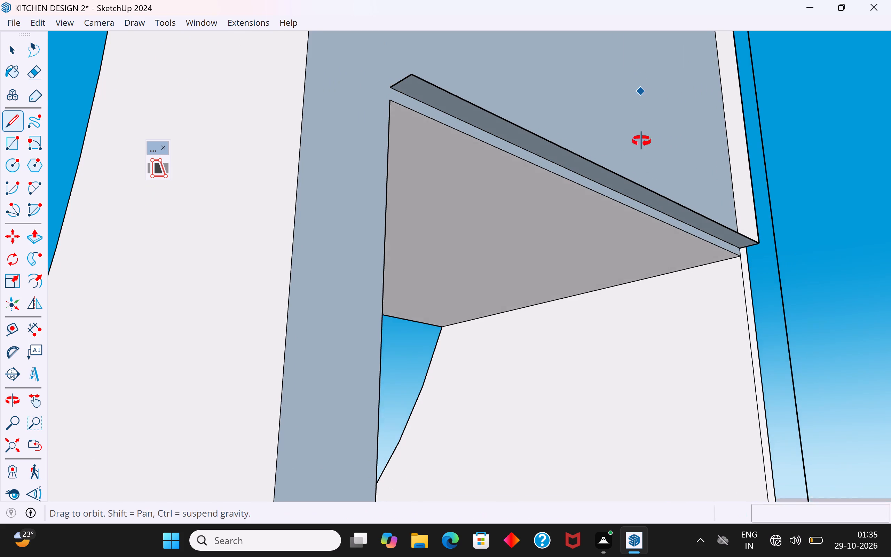
middle_drag(641, 141, 609, 332)
scroll(658, 145, down, 8)
scroll(458, 321, down, 10)
scroll(509, 186, up, 12)
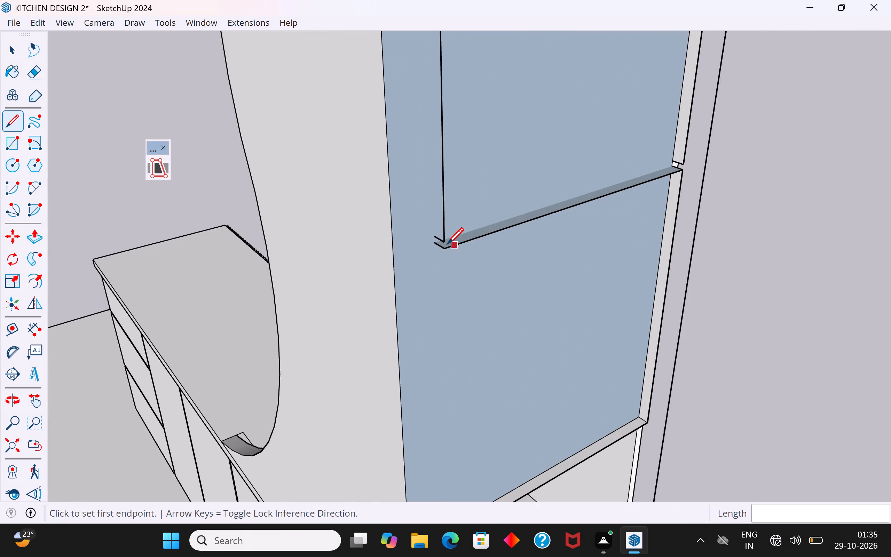
scroll(447, 244, up, 6)
click(417, 225)
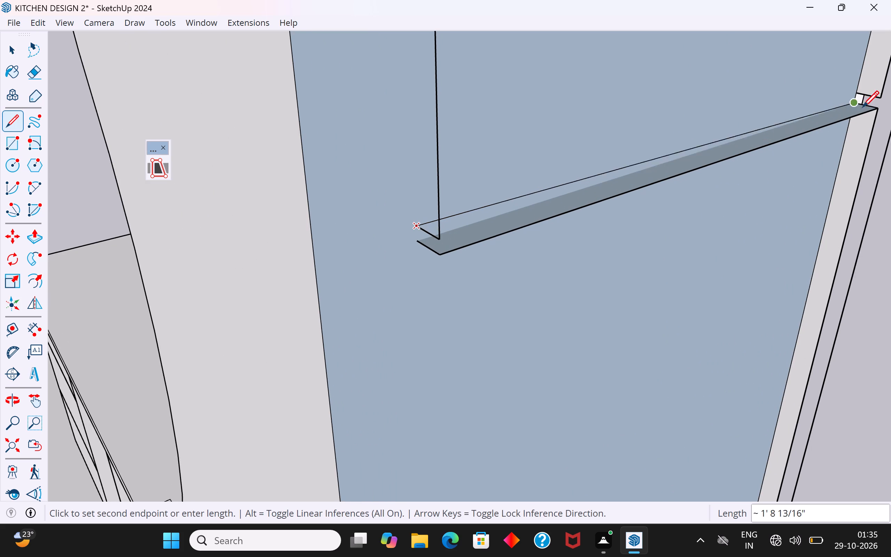
click(859, 96)
click(858, 101)
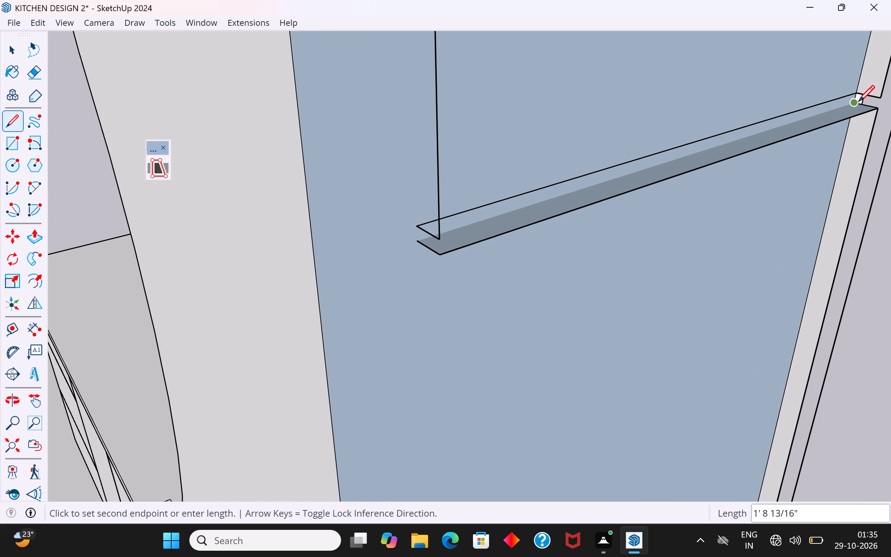
click(420, 238)
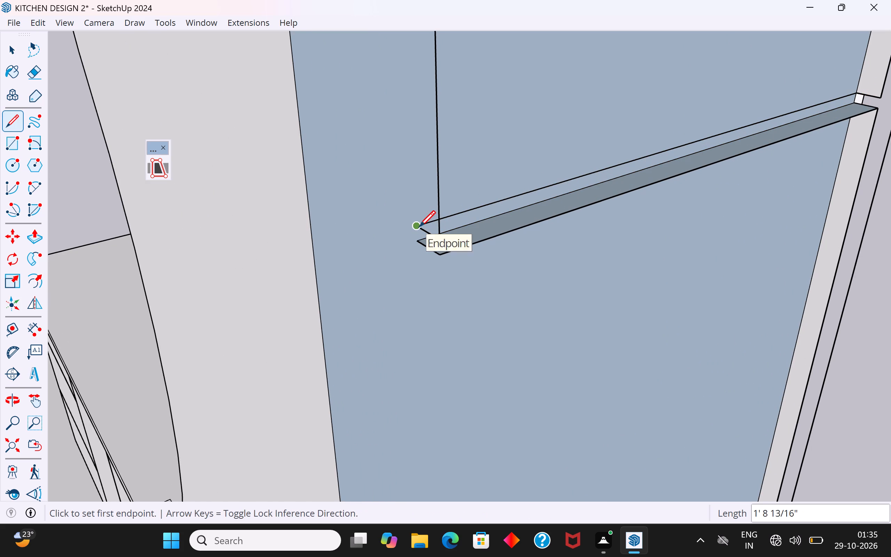
click(419, 227)
click(419, 242)
Draw lines about 1' 8 13/16" long along the lower and upper back edges of the uppermost shelf.
middle_drag(458, 285, 455, 149)
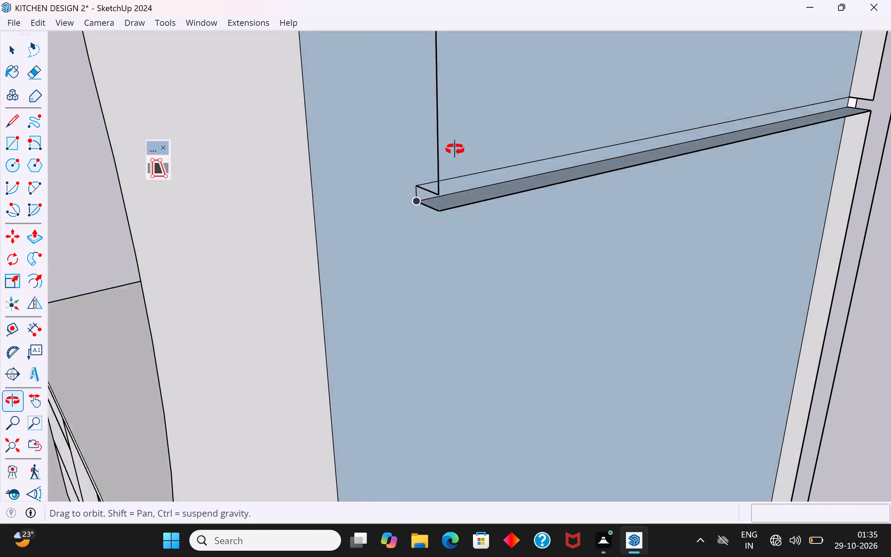
middle_drag(455, 149, 459, 62)
scroll(457, 242, down, 4)
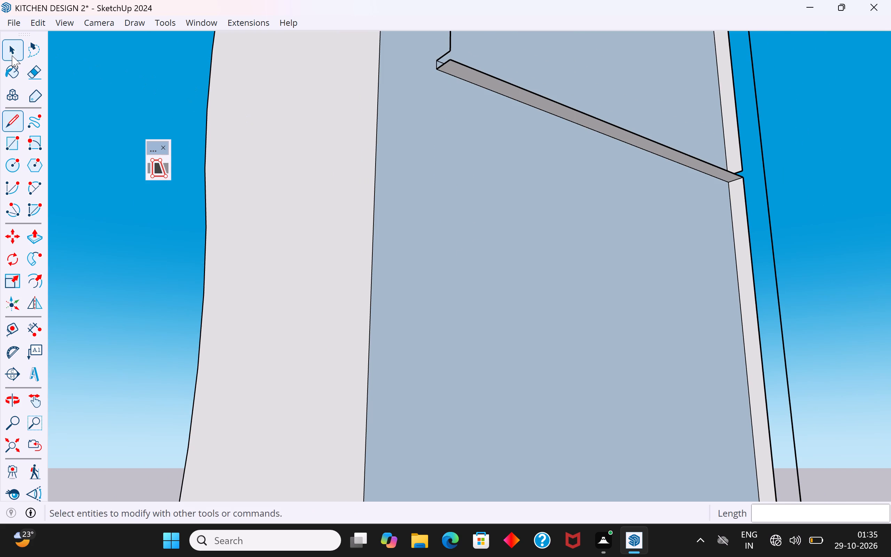
click(12, 53)
scroll(373, 337, down, 16)
scroll(481, 130, up, 4)
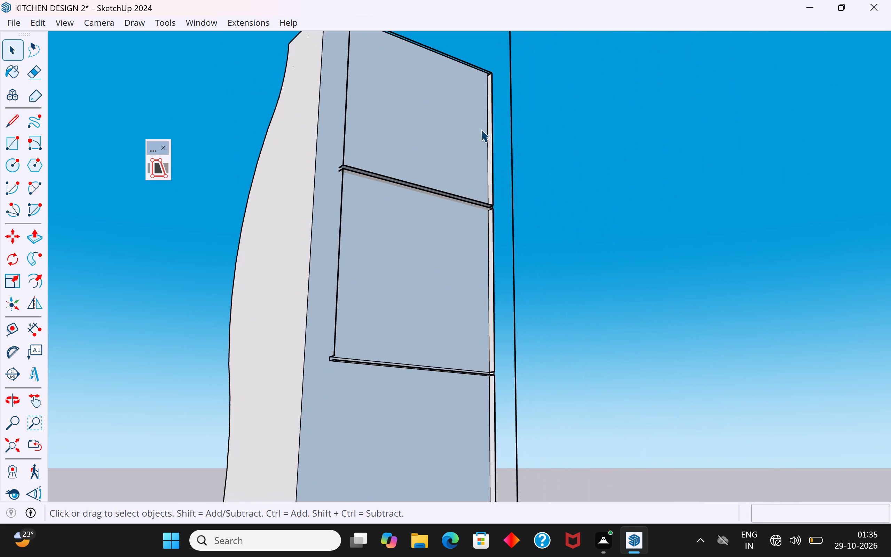
scroll(468, 149, up, 7)
click(17, 128)
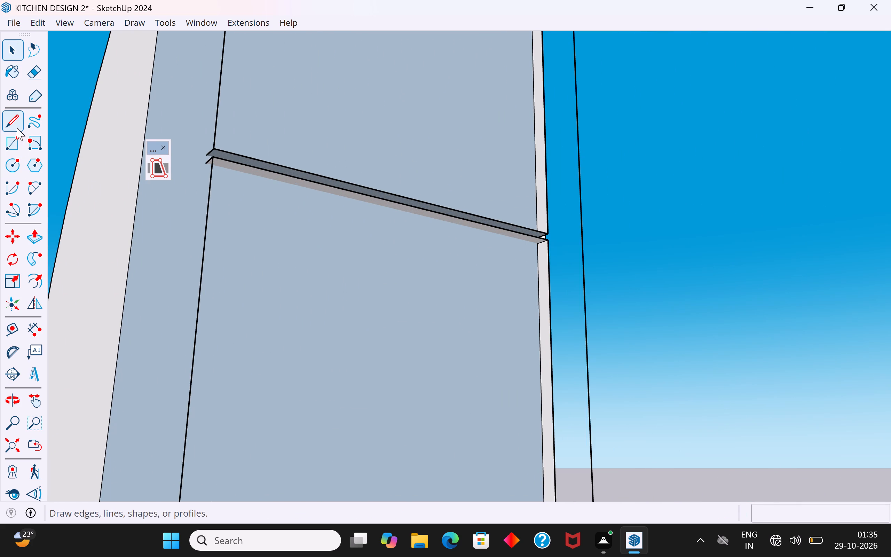
scroll(247, 173, up, 4)
click(187, 161)
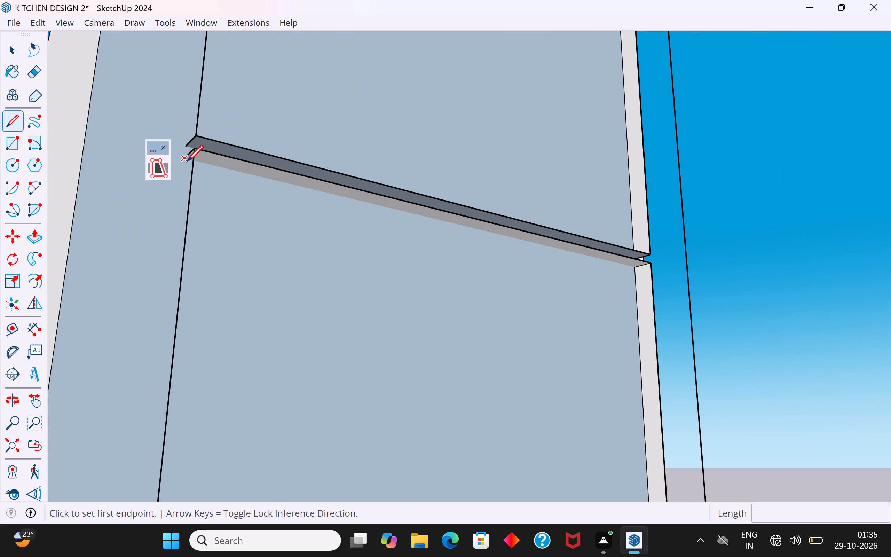
click(635, 264)
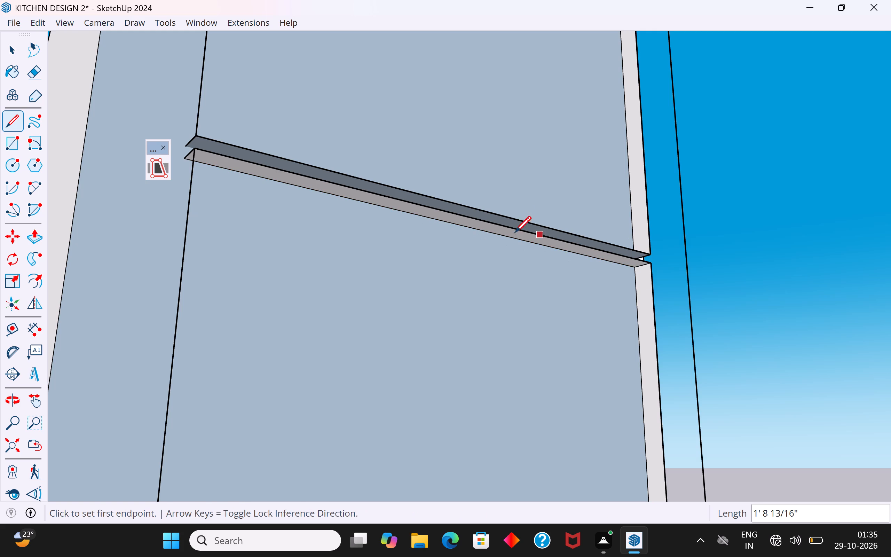
middle_drag(518, 240, 492, 368)
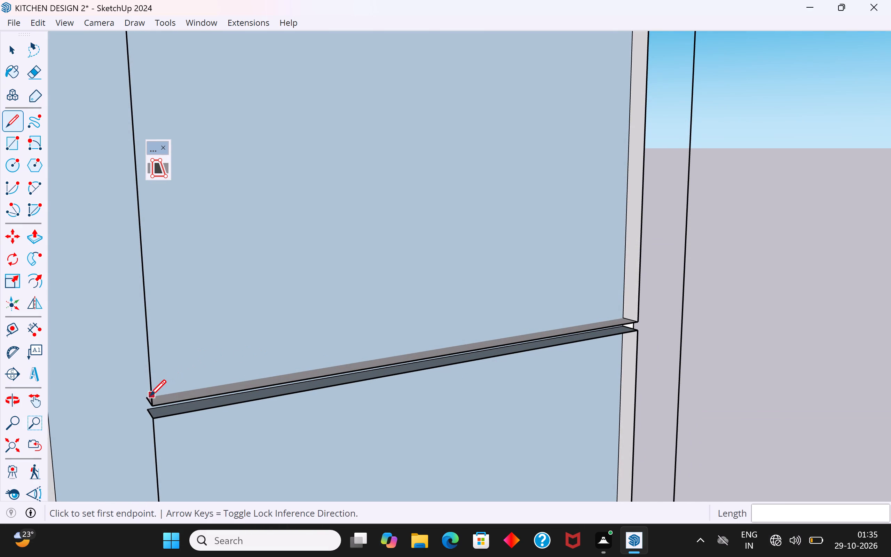
click(150, 396)
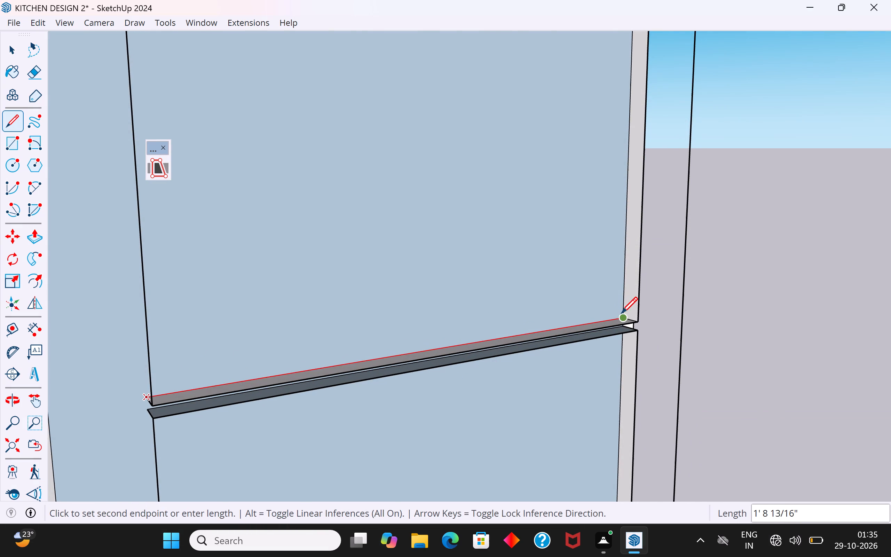
click(621, 313)
click(17, 56)
Delete the leftover inner edge along the thicker side panel at the shelf unit's open top.
scroll(499, 195, down, 3)
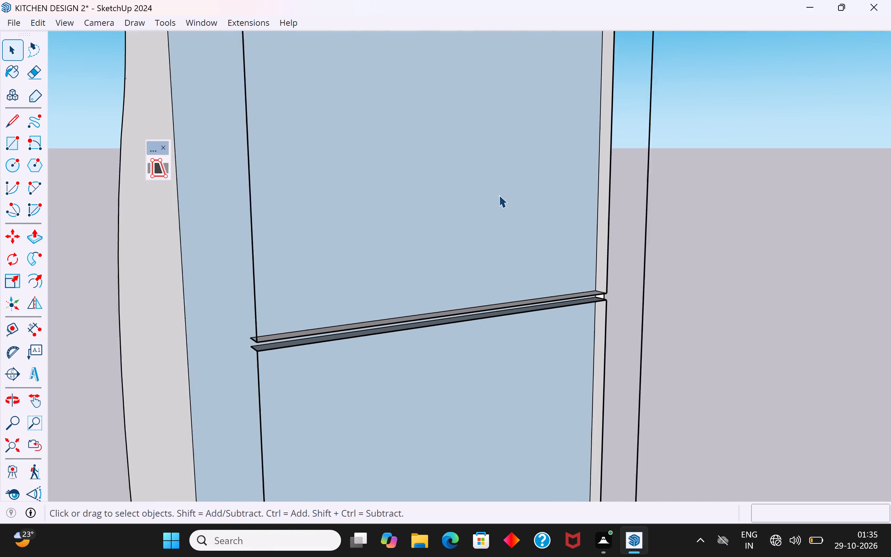
scroll(499, 195, down, 1)
scroll(286, 332, up, 18)
middle_drag(287, 328, 286, 302)
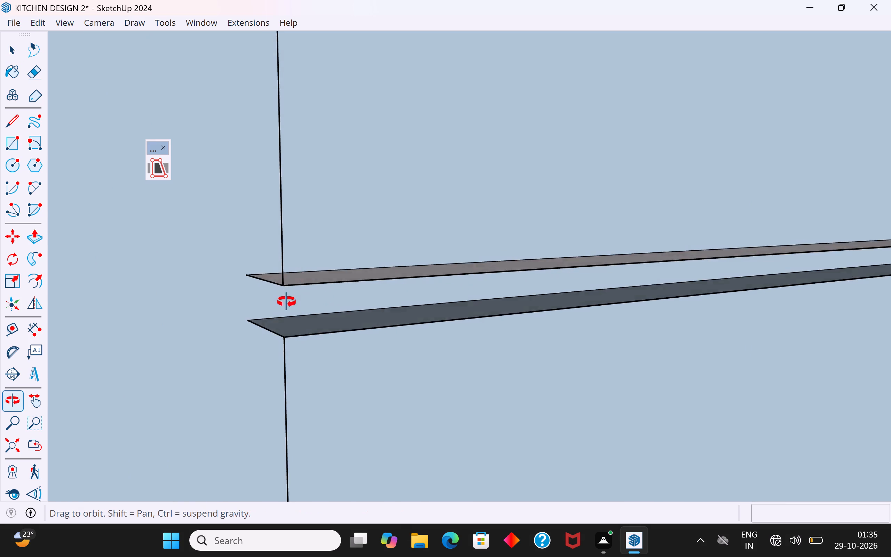
middle_drag(286, 302, 535, 317)
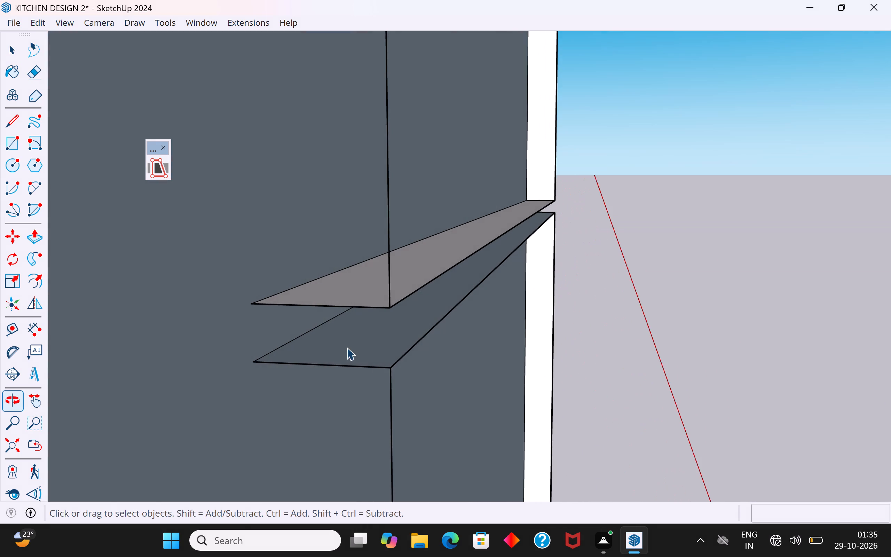
scroll(244, 369, down, 20)
scroll(244, 369, down, 8)
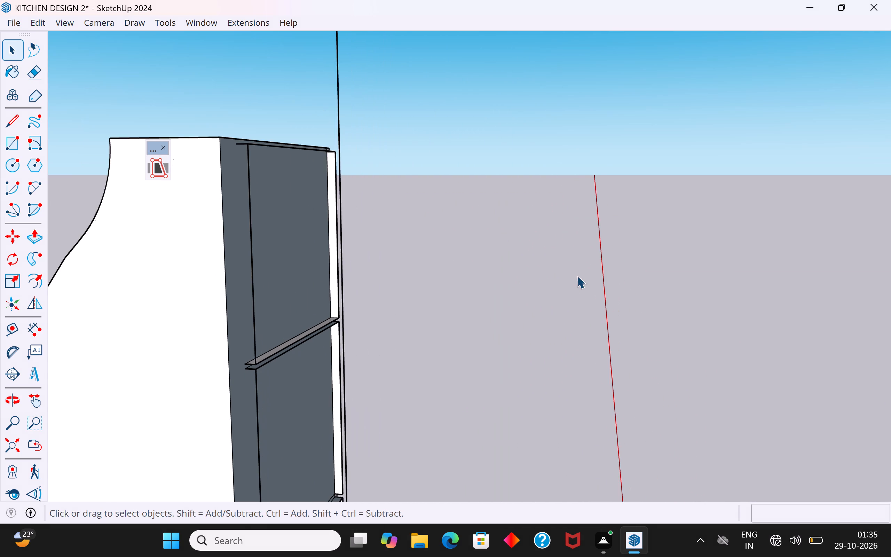
scroll(577, 276, down, 4)
middle_drag(390, 287, 246, 364)
scroll(399, 214, up, 7)
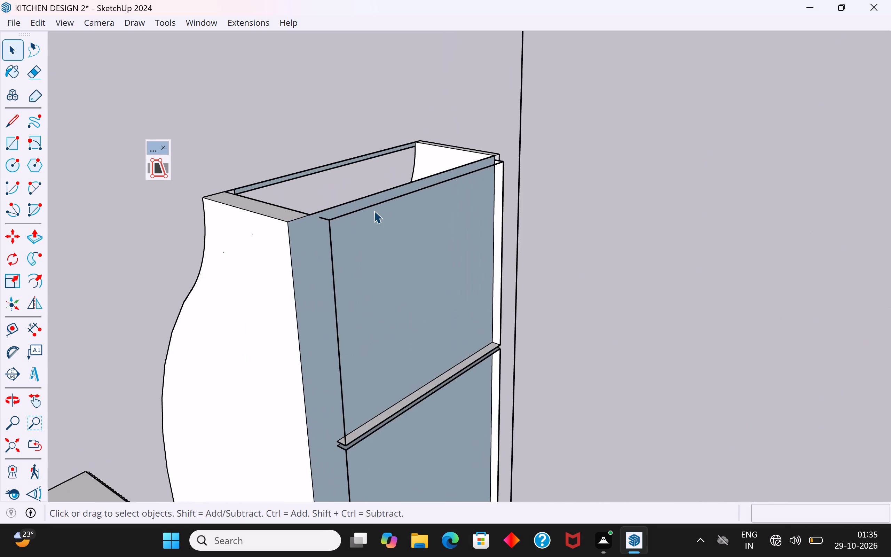
middle_drag(377, 227, 885, 117)
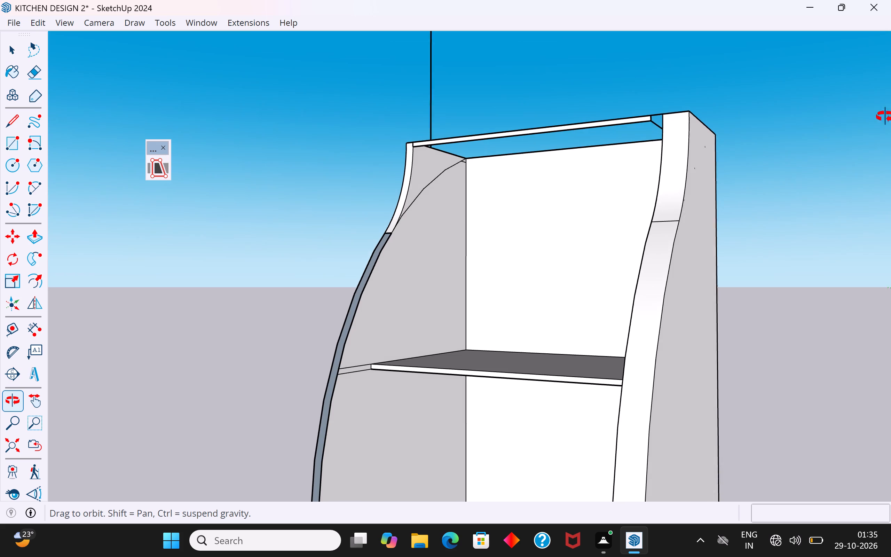
middle_drag(885, 117, 752, 308)
middle_drag(619, 286, 631, 317)
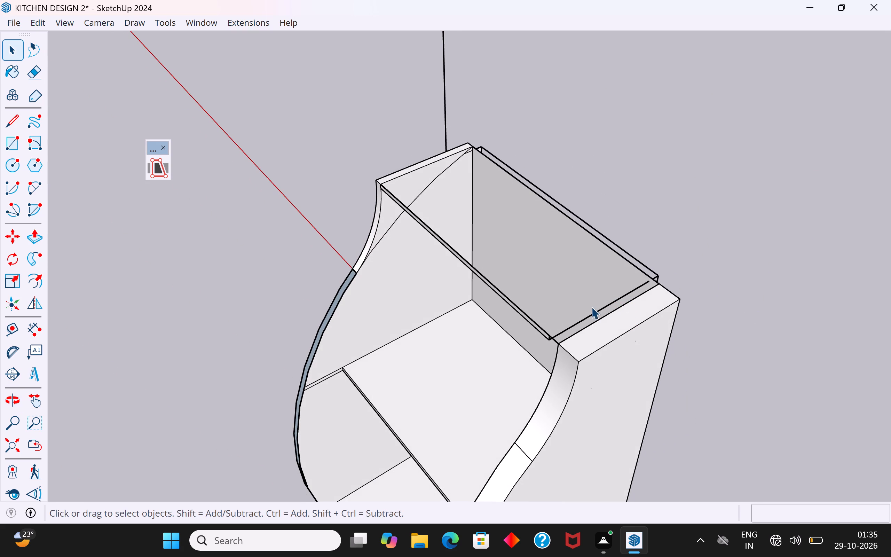
click(600, 307)
key(Delete)
Delete the lower edge of the thin front strip across the shelf unit's open top.
middle_drag(527, 348, 814, 119)
scroll(646, 195, up, 3)
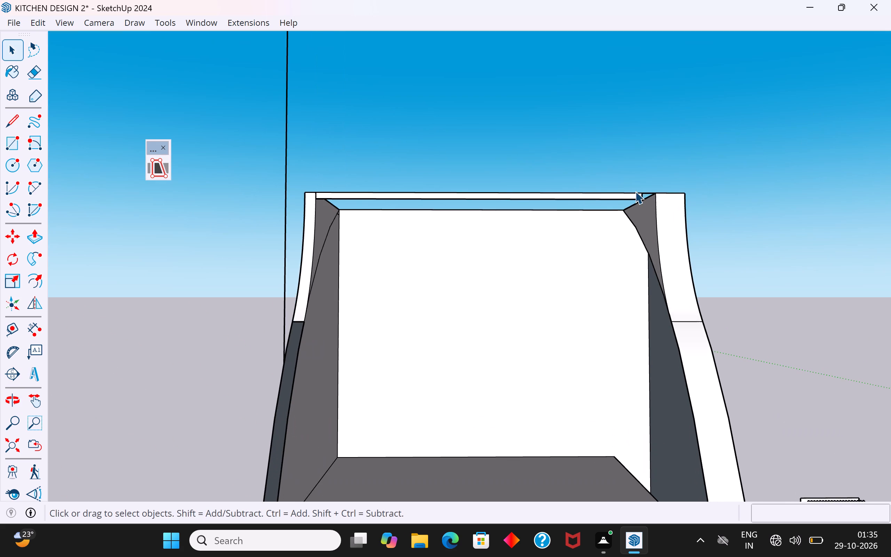
middle_drag(635, 191, 659, 226)
click(614, 202)
key(Delete)
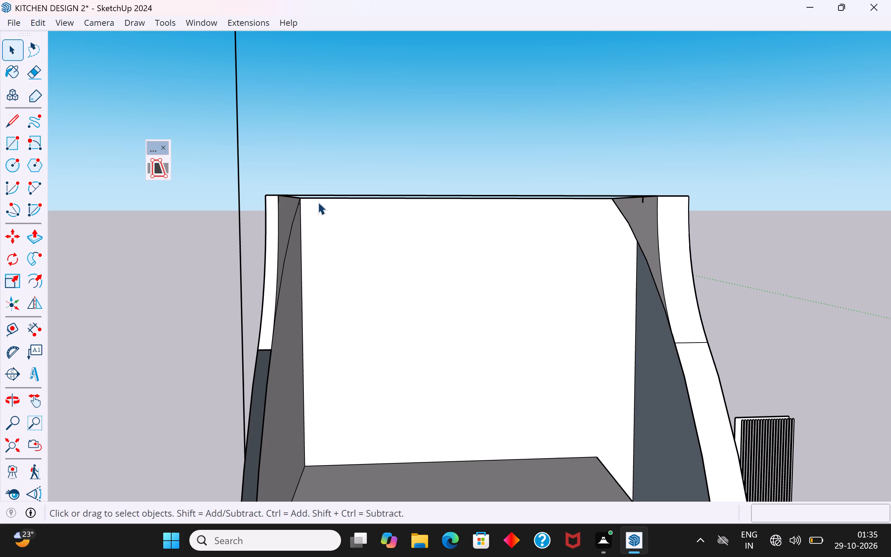
middle_drag(403, 207, 423, 335)
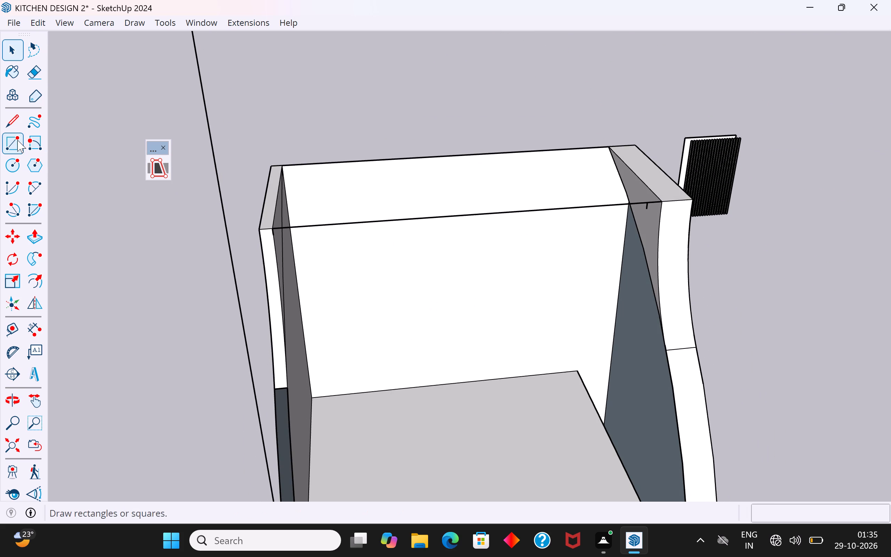
Draw a rectangle about 2' 1/4" by 9 3/8" closing the shelf unit's open top, from the outer back corner to the opposite front corner.
click(17, 140)
click(275, 162)
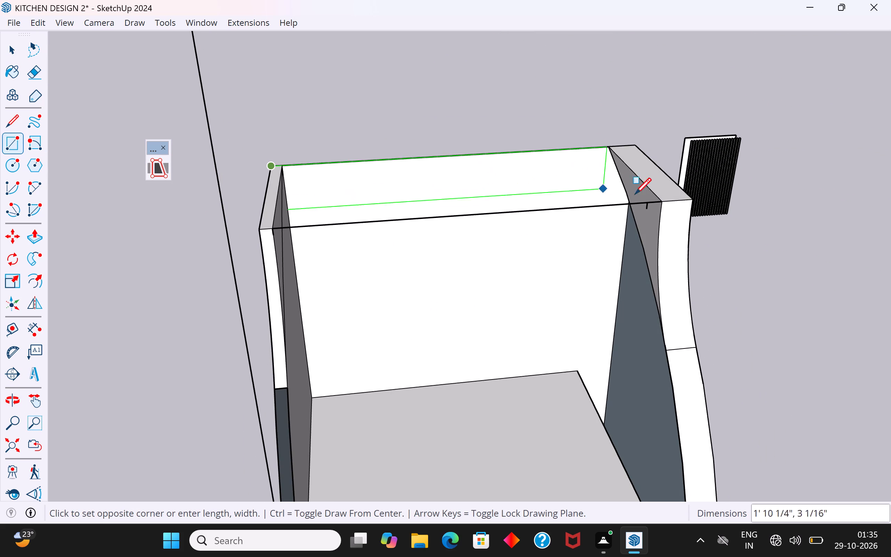
click(691, 198)
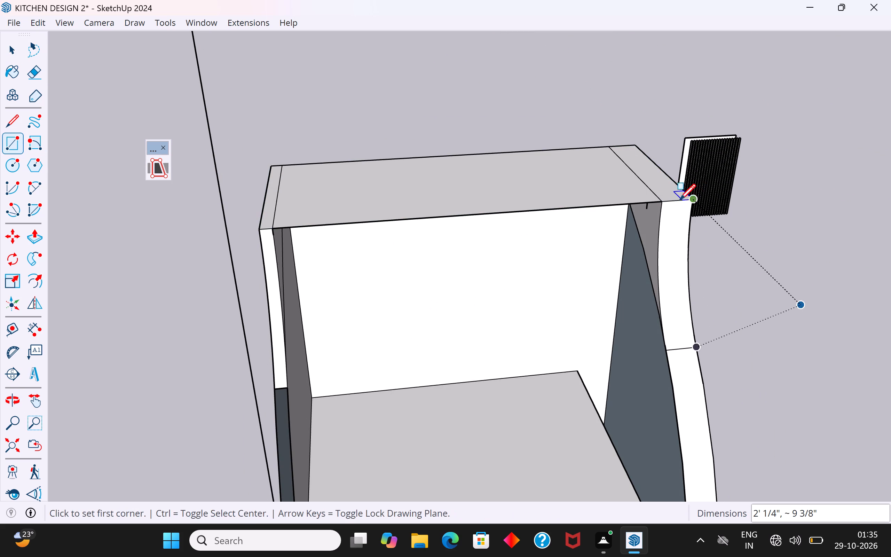
click(14, 57)
Delete the short stray edges beneath the new top, by the thicker panel's front corner and at the opposite inner back corner.
middle_drag(627, 260, 662, 114)
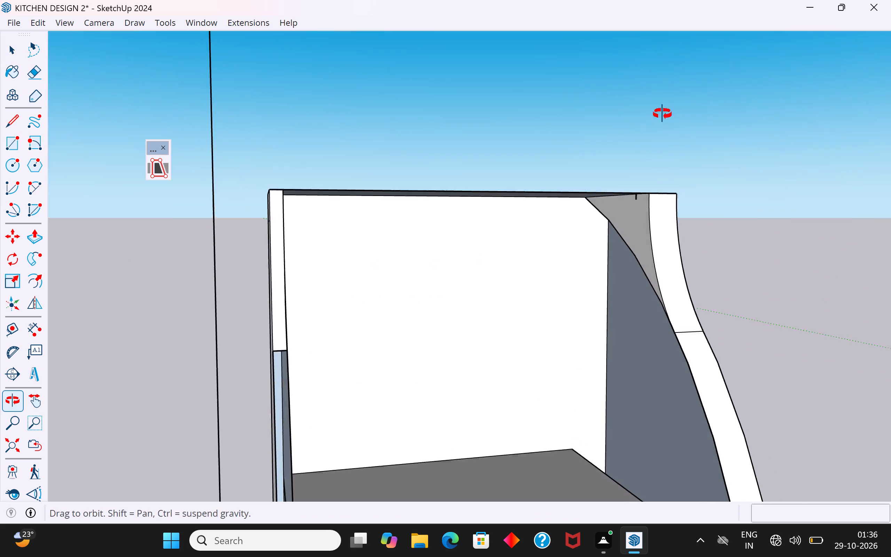
middle_drag(662, 114, 683, 36)
scroll(630, 225, up, 7)
click(623, 202)
key(Delete)
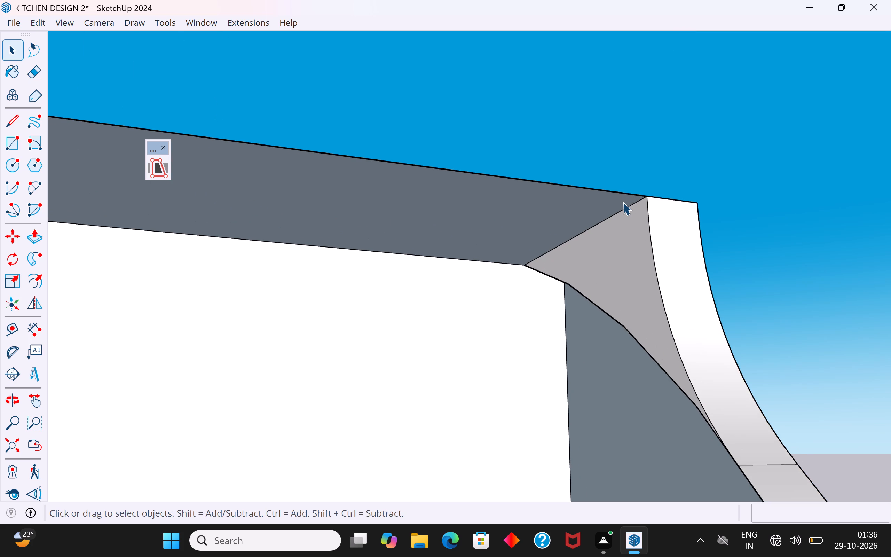
middle_drag(690, 226, 488, 299)
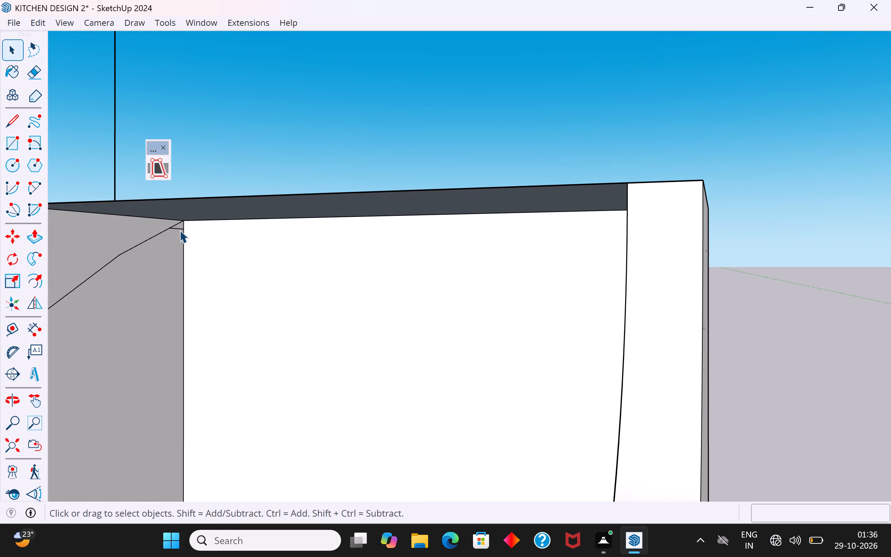
click(179, 229)
key(Delete)
Erase the tiny leftover marks on the outer face of the thicker side panel near its top.
scroll(597, 158, down, 5)
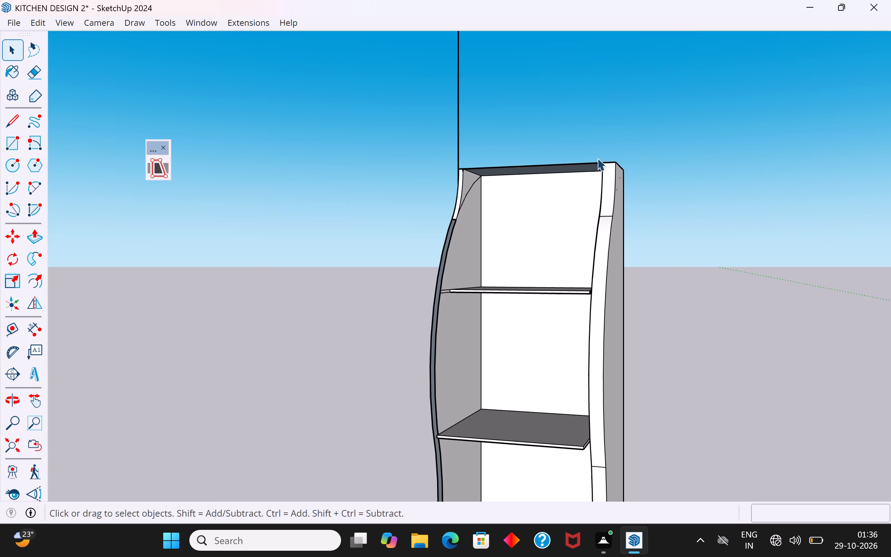
middle_drag(612, 227, 571, 362)
scroll(627, 180, up, 3)
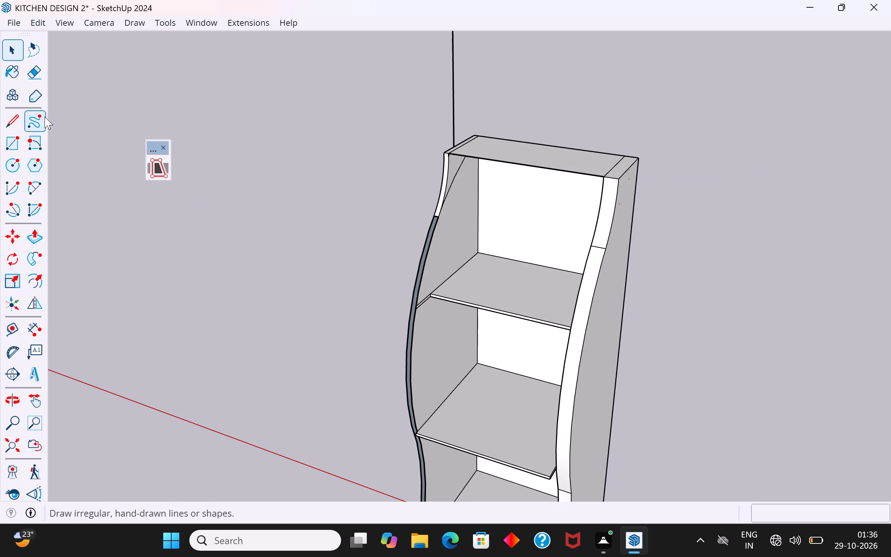
click(34, 74)
scroll(642, 190, up, 4)
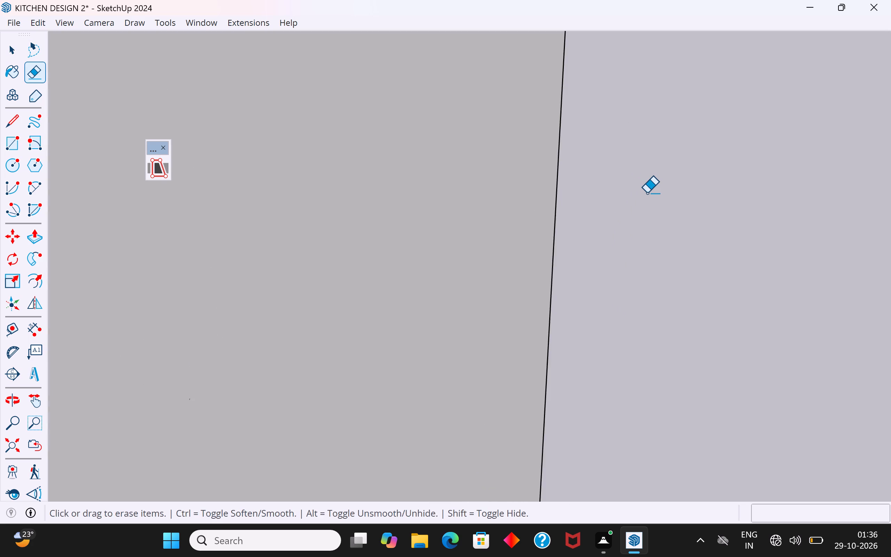
scroll(647, 193, down, 2)
drag(612, 159, 607, 169)
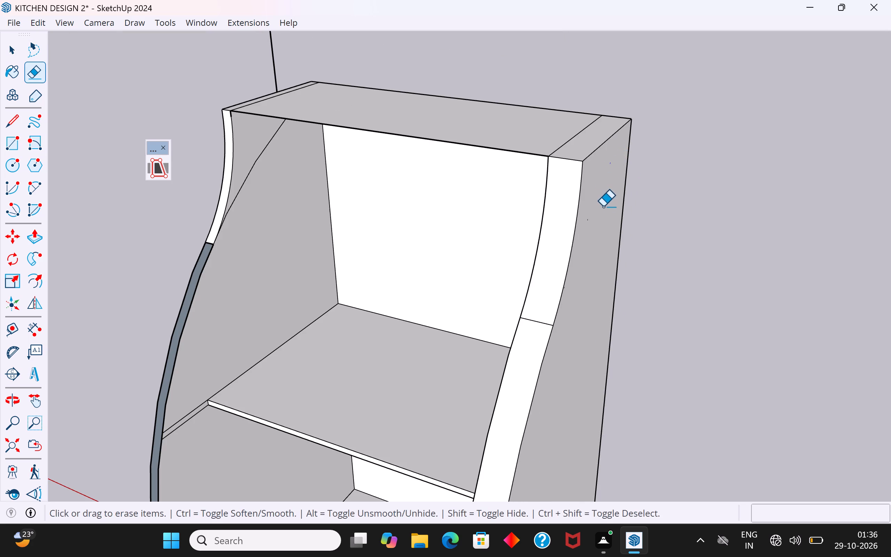
click(587, 220)
drag(591, 211, 585, 218)
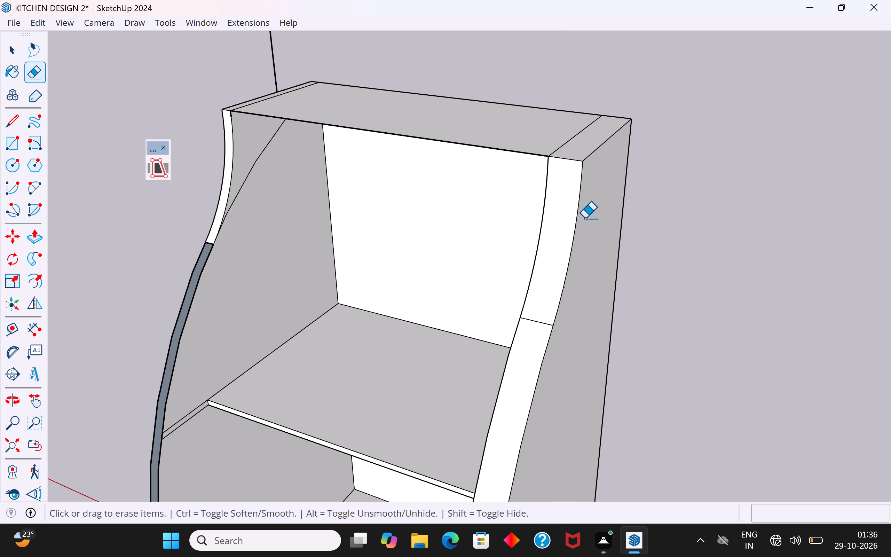
drag(585, 218, 588, 219)
scroll(588, 219, down, 3)
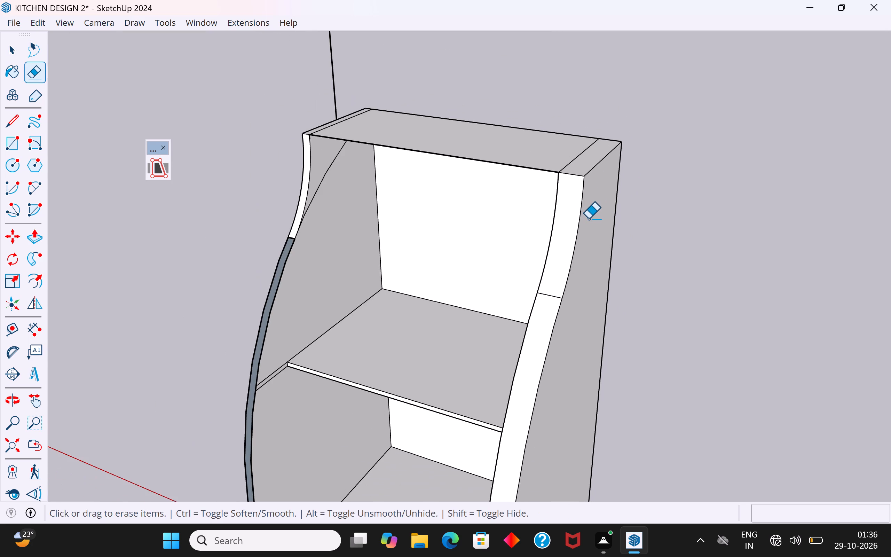
Erase the leftover segments of the old curve on the thinner side panel's inner face, up to the back corner below the top.
drag(330, 159, 341, 183)
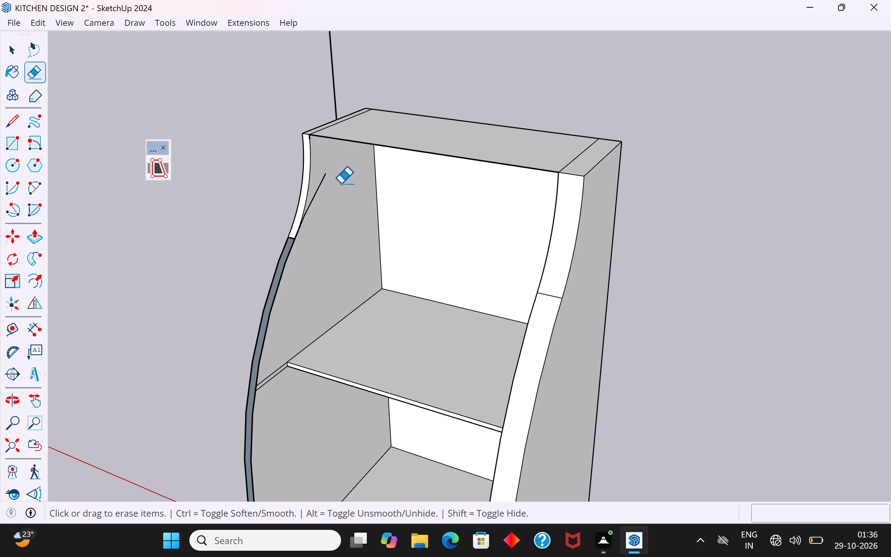
drag(321, 175, 316, 202)
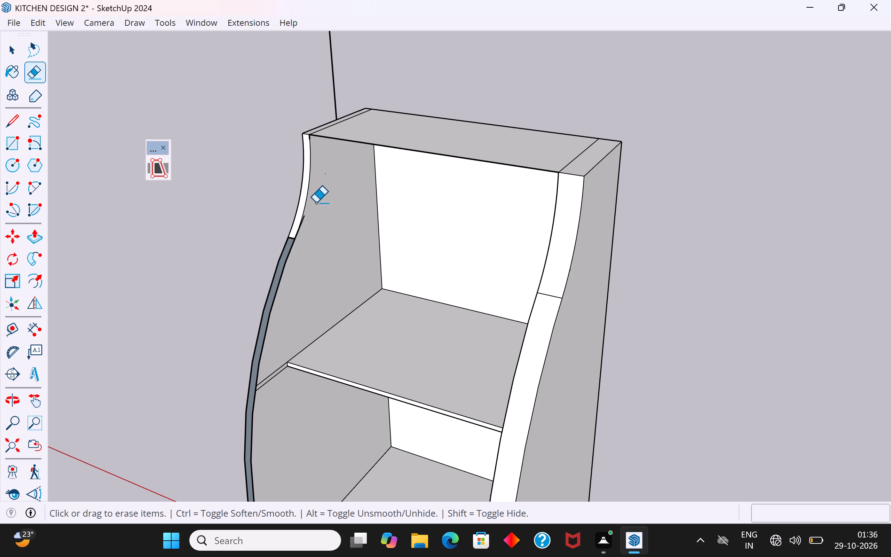
scroll(306, 229, up, 19)
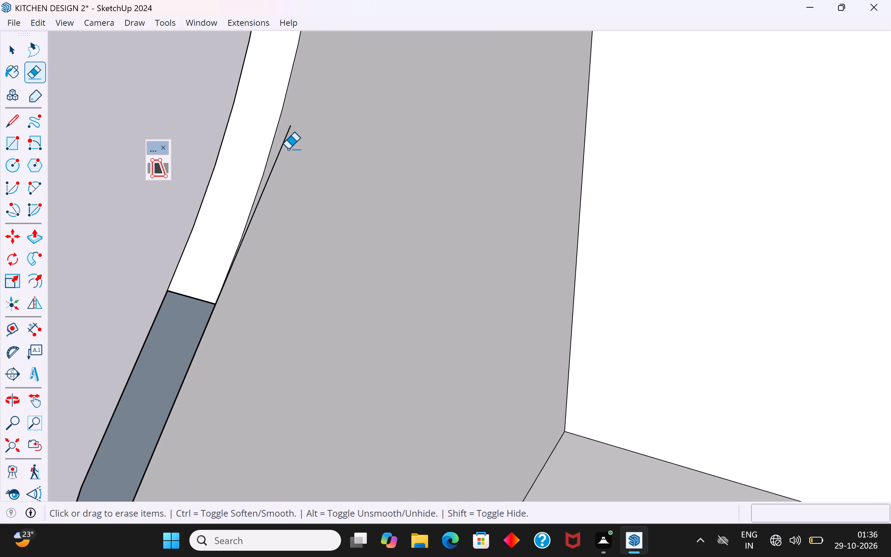
click(283, 143)
scroll(284, 298, down, 16)
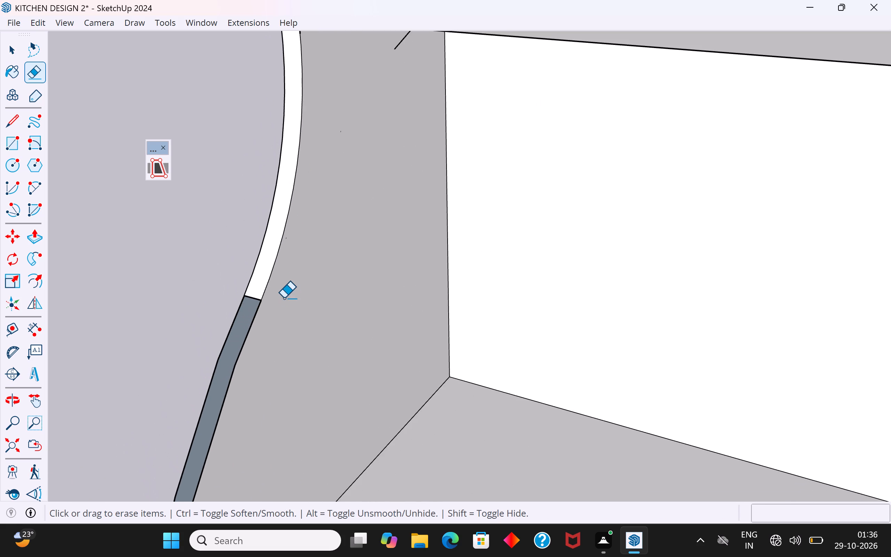
scroll(384, 294, down, 4)
middle_drag(387, 232, 400, 135)
scroll(387, 231, up, 1)
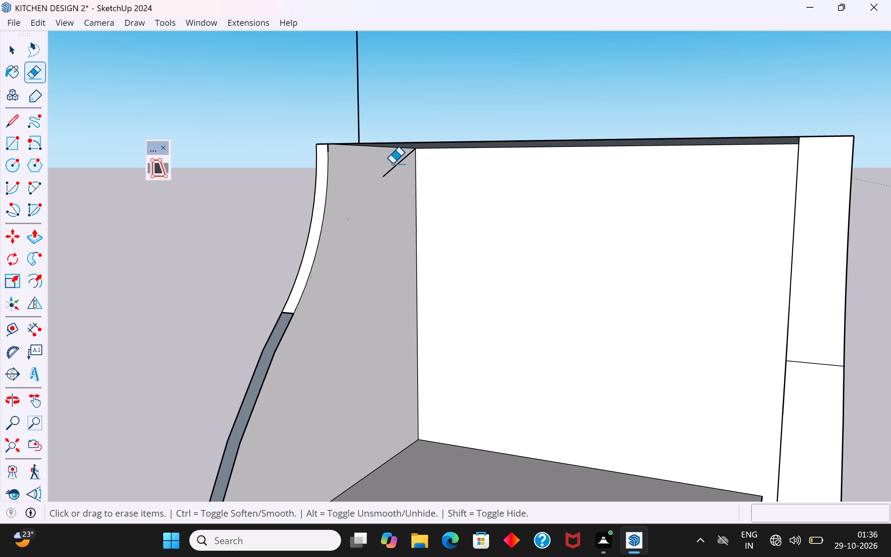
click(392, 166)
scroll(404, 168, up, 7)
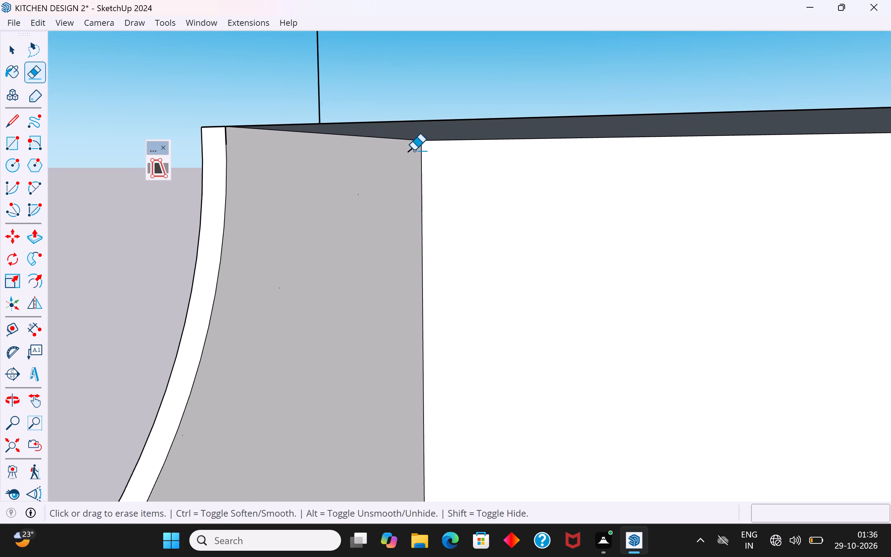
middle_drag(421, 155, 436, 110)
scroll(405, 166, up, 7)
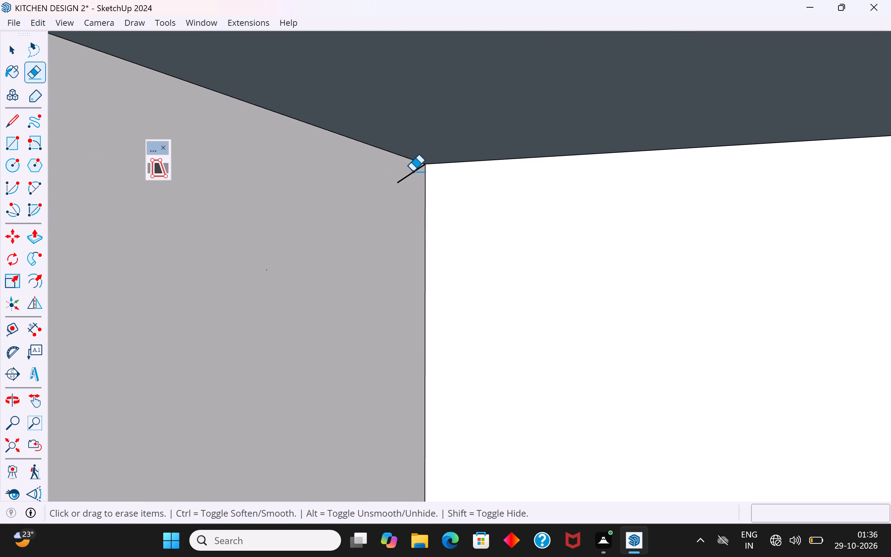
click(414, 171)
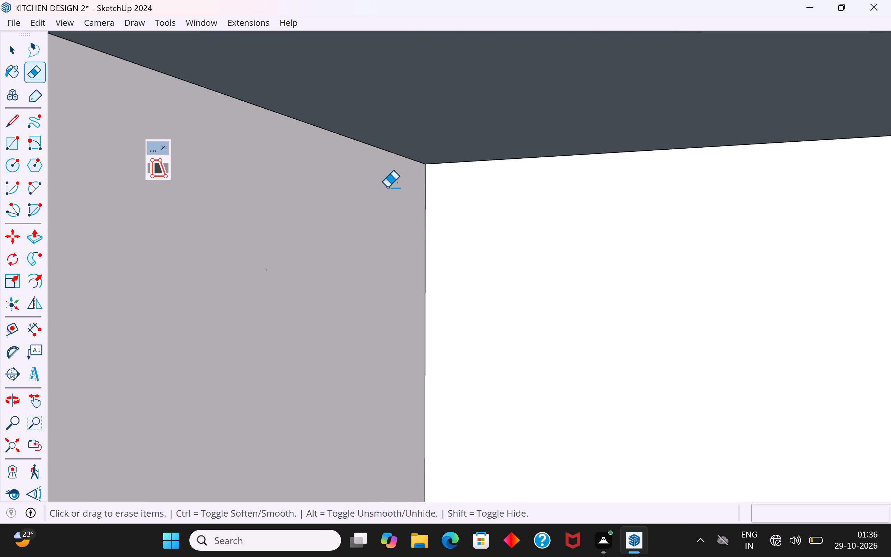
click(399, 182)
click(395, 182)
click(399, 182)
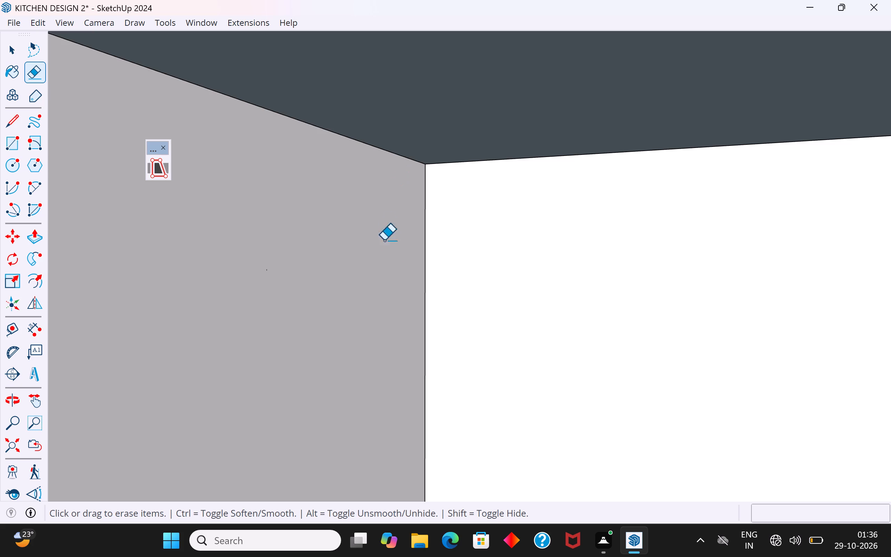
scroll(388, 260, down, 17)
middle_drag(413, 280, 440, 438)
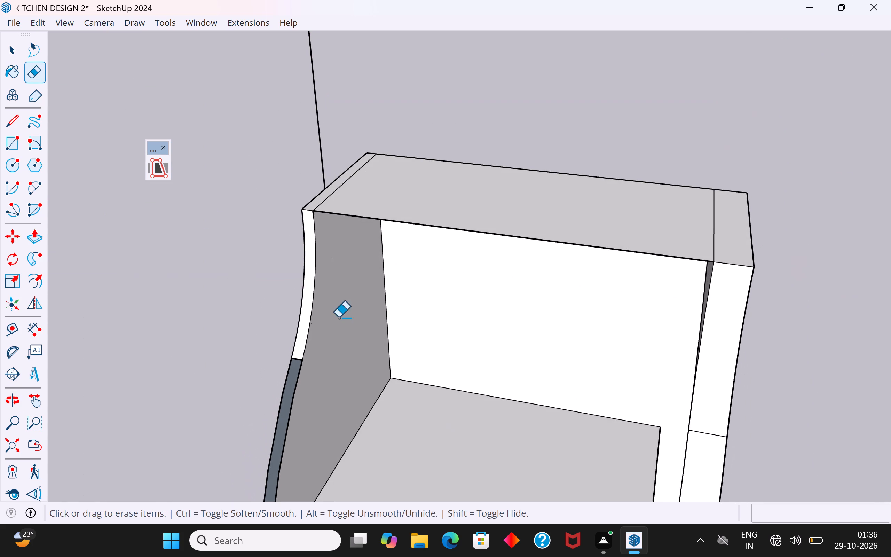
Push/Pull the underside of the shelf unit's top down about 13/16" to give it thickness.
click(19, 52)
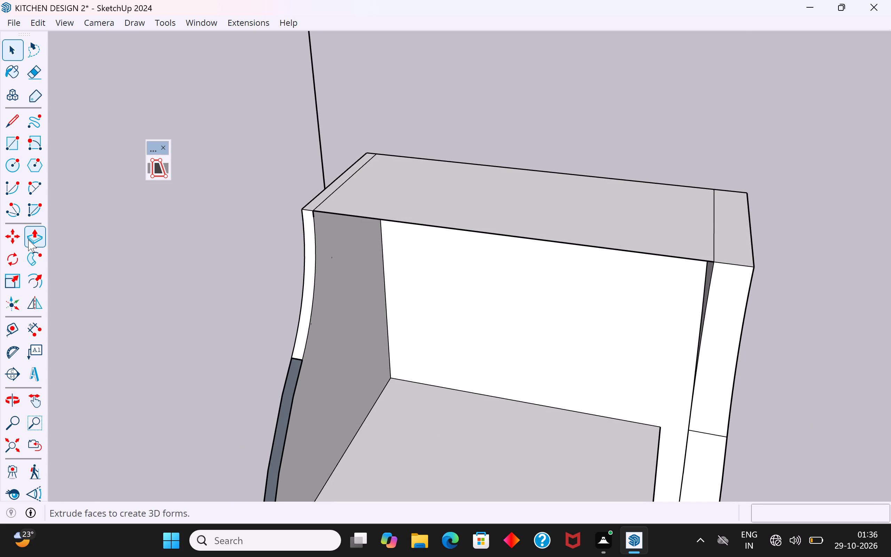
click(28, 240)
middle_drag(343, 315, 459, 117)
click(476, 220)
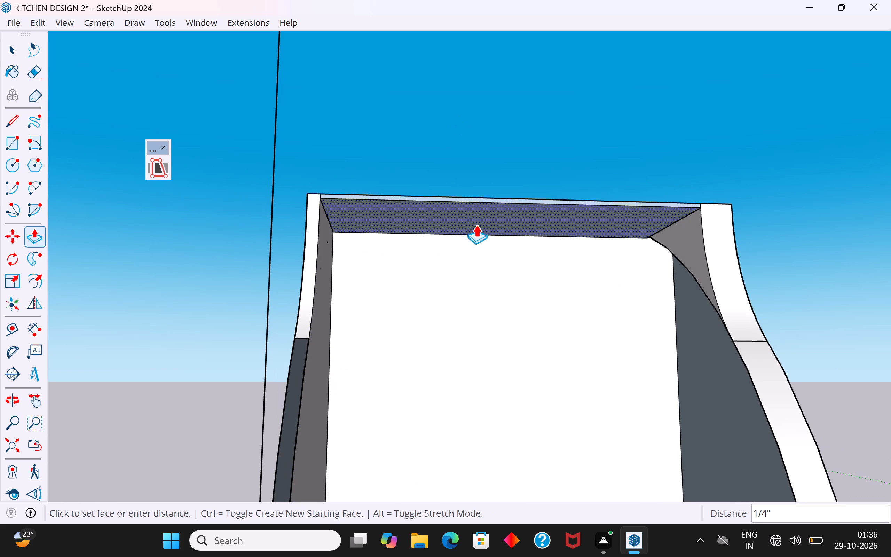
click(688, 220)
click(12, 42)
click(326, 114)
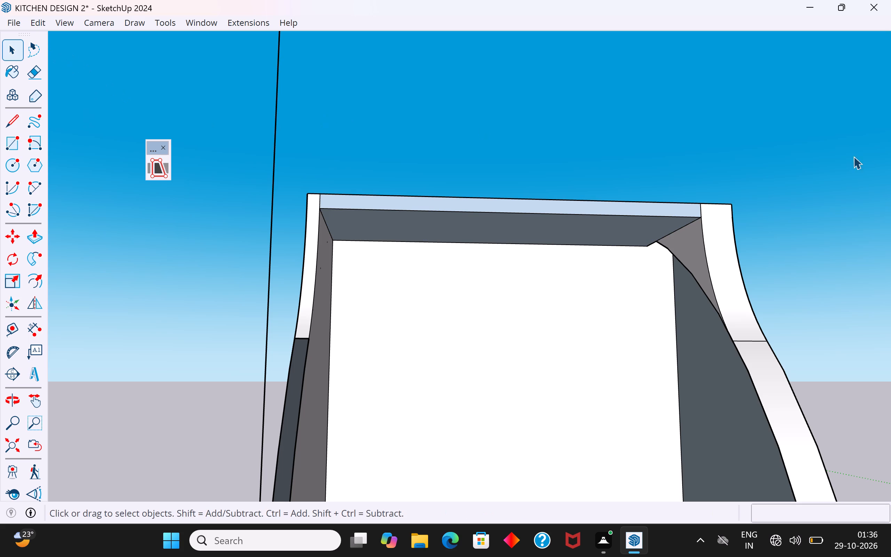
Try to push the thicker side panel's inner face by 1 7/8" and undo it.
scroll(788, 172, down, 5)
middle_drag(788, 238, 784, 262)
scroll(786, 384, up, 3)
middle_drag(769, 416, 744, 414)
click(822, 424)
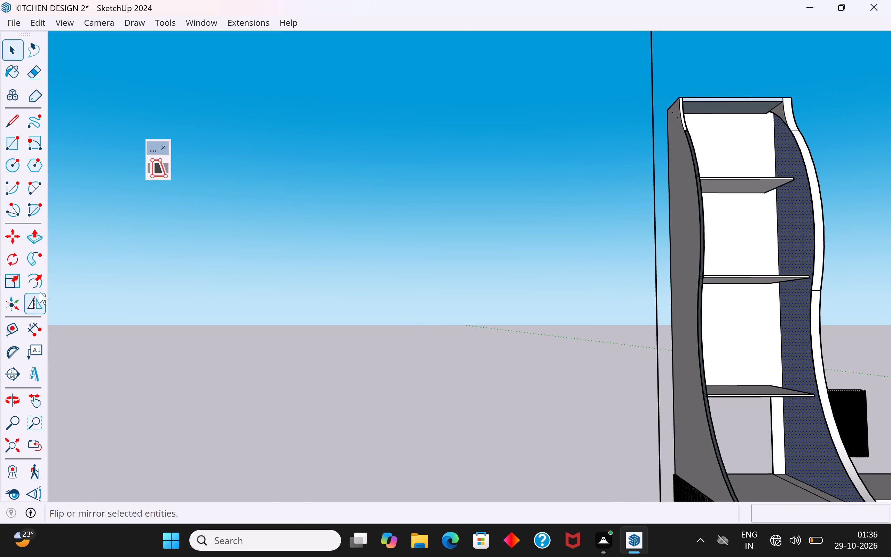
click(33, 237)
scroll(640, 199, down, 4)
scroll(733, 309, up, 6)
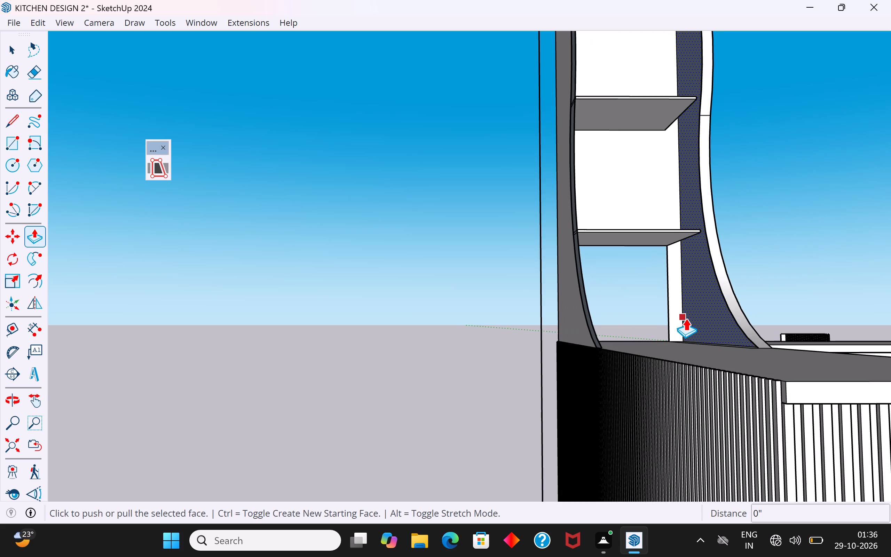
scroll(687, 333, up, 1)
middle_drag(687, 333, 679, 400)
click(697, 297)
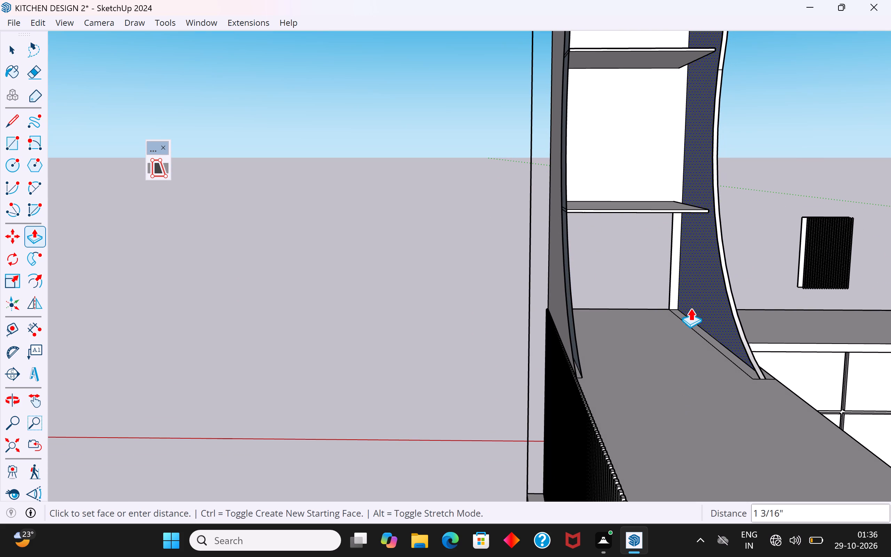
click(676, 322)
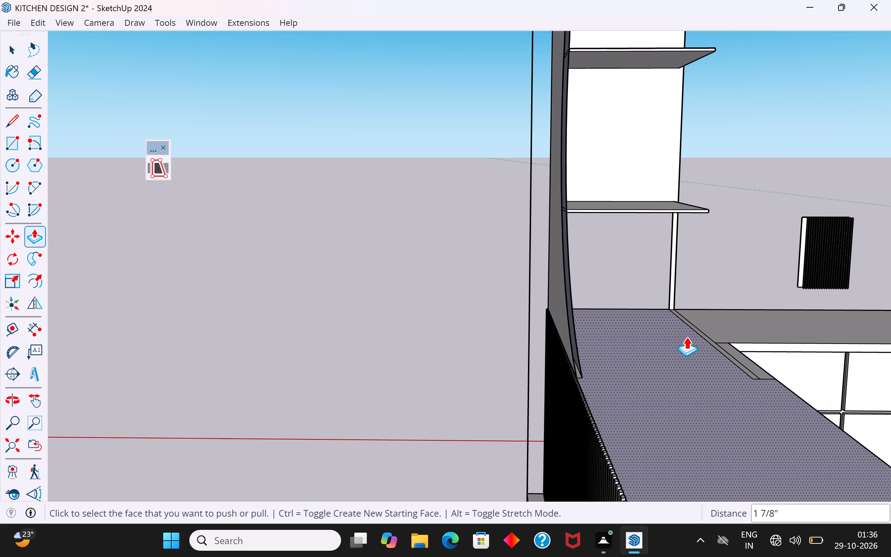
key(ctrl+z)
Draw a 6' 8 5/8" by 3' 6 5/16" rectangle over the thicker side panel's inner side, from the top's back corner to the panel's front foot.
middle_drag(699, 298, 678, 328)
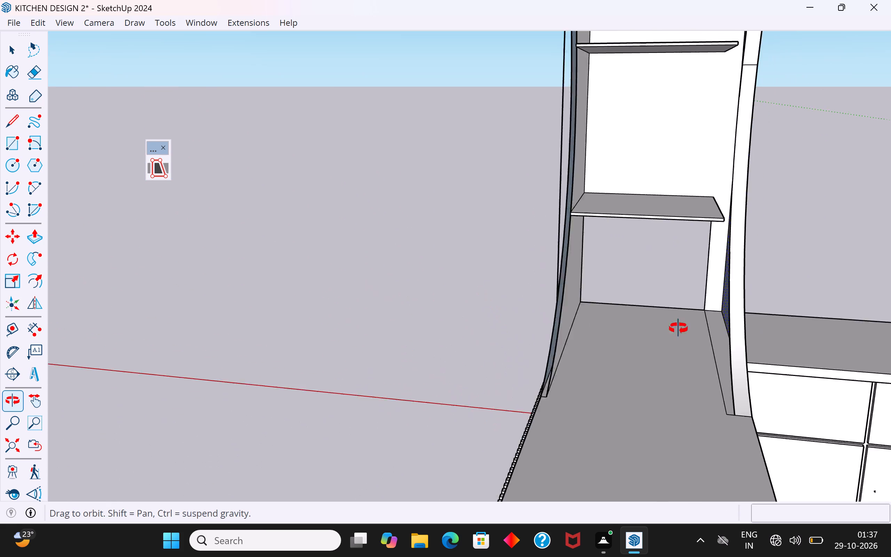
middle_drag(678, 328, 704, 327)
scroll(564, 405, down, 9)
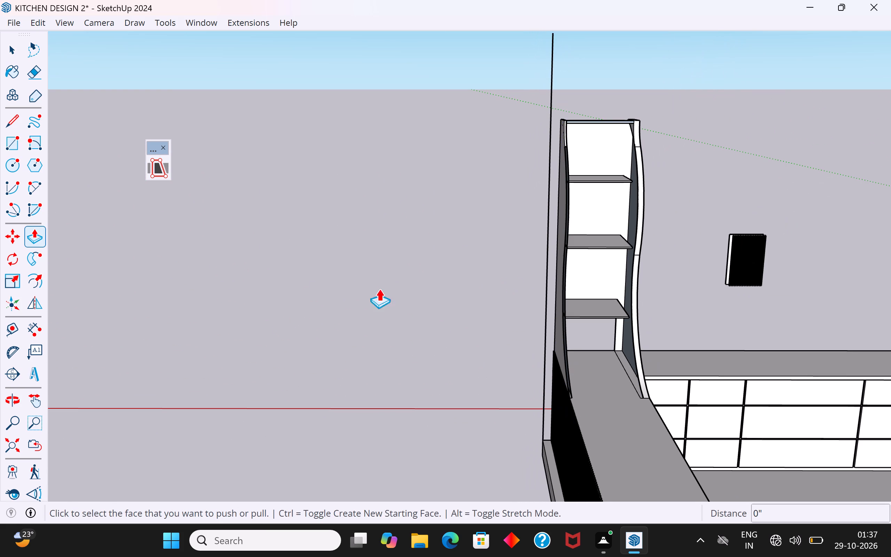
click(15, 147)
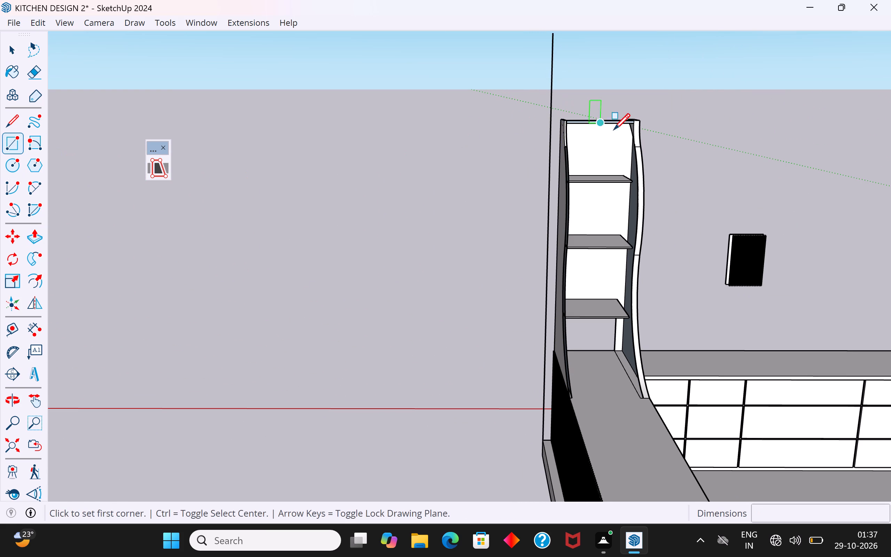
scroll(631, 159, up, 8)
middle_drag(635, 159, 775, 128)
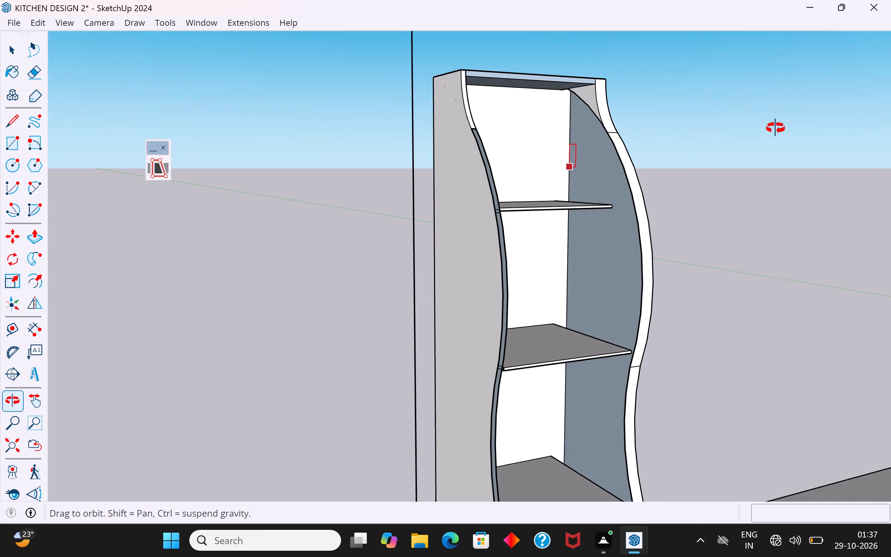
middle_drag(775, 128, 776, 136)
scroll(569, 91, up, 10)
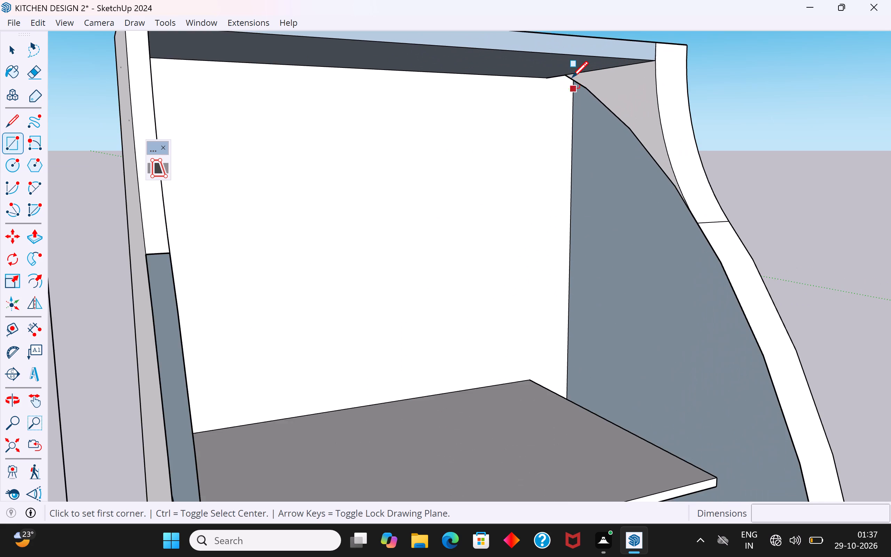
middle_drag(565, 68, 466, 33)
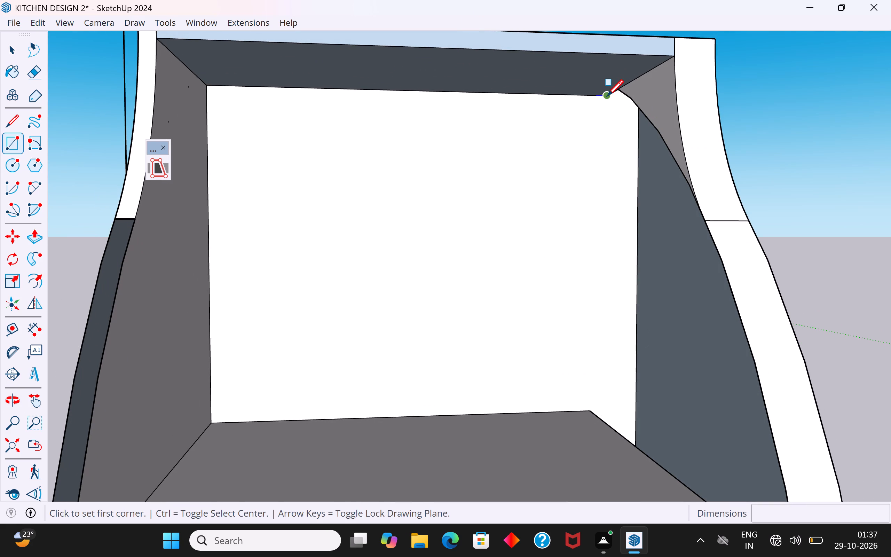
click(607, 96)
scroll(607, 96, down, 20)
scroll(607, 96, down, 1)
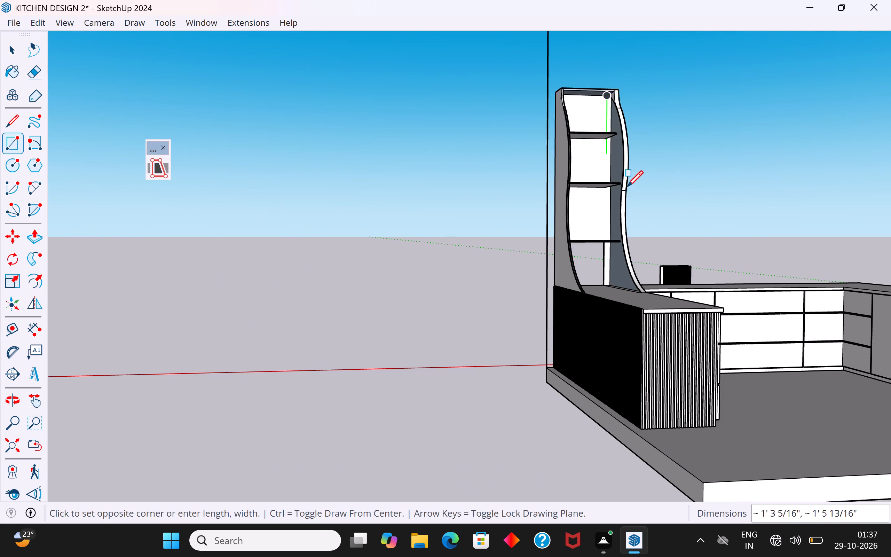
scroll(641, 286, up, 8)
middle_drag(641, 291, 636, 345)
scroll(641, 292, up, 1)
click(637, 320)
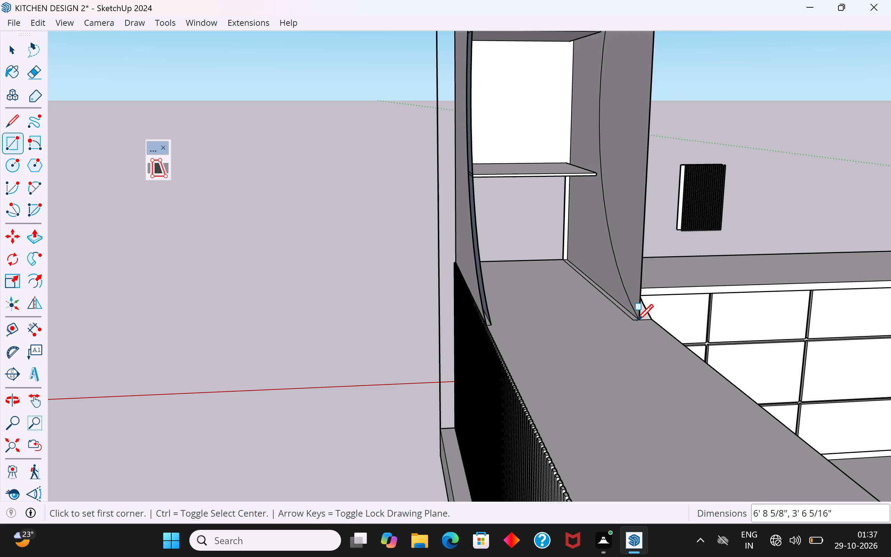
Delete the part of the rectangle in front of the thicker panel's curve, including its face, vertical edge and top edge.
click(15, 50)
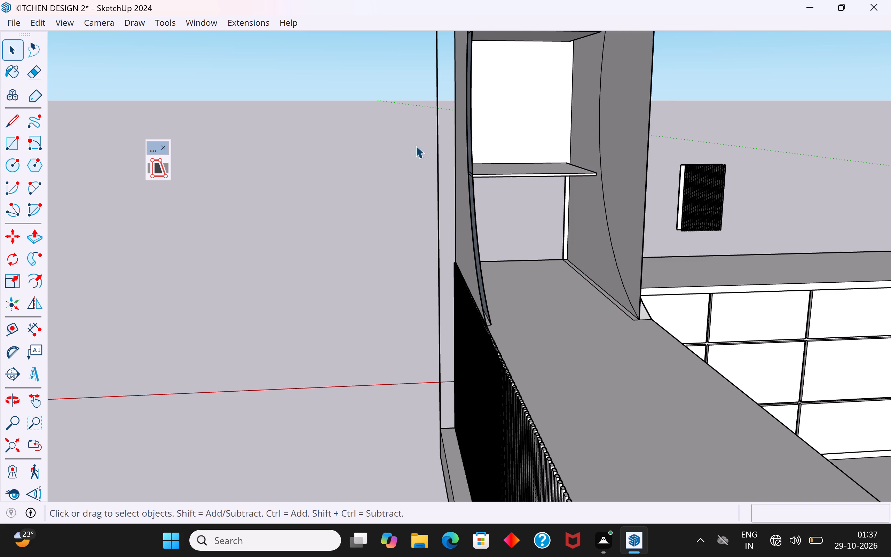
click(629, 111)
scroll(586, 250, down, 7)
key(Delete)
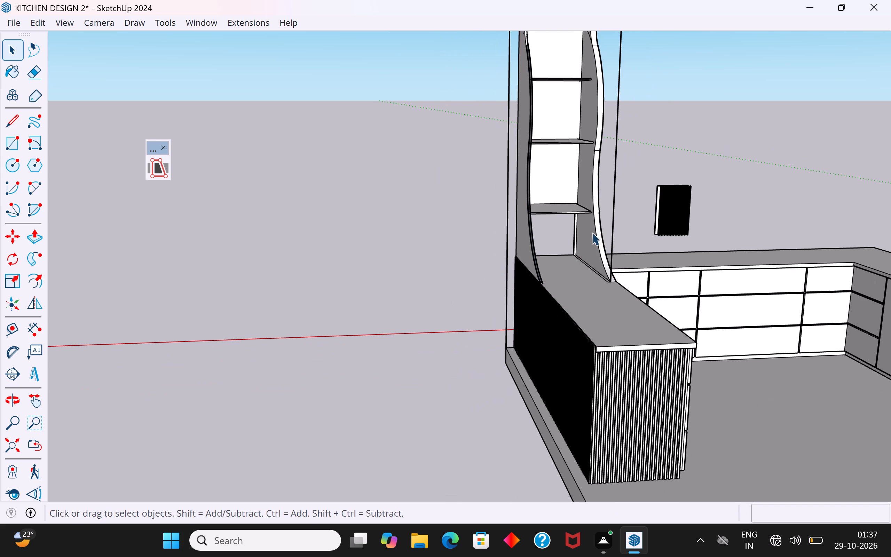
click(617, 180)
key(Delete)
scroll(610, 214, down, 4)
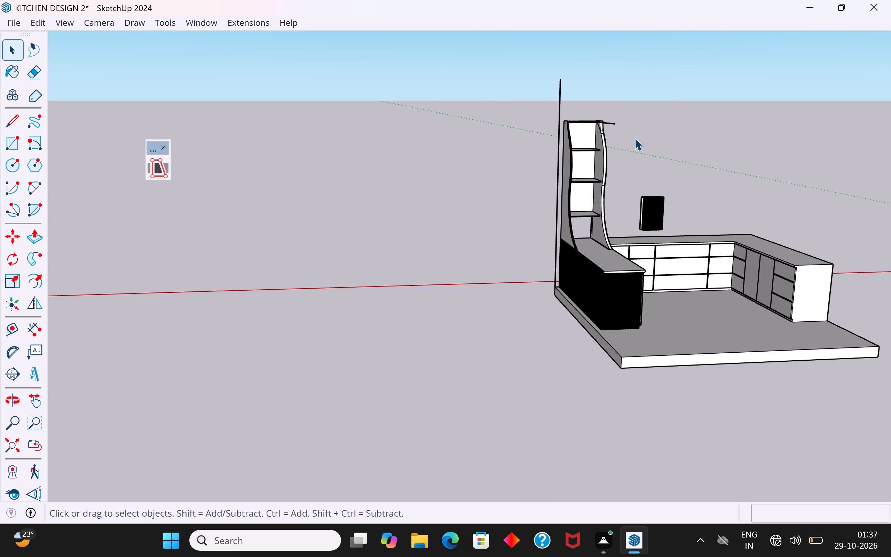
middle_drag(589, 135, 628, 149)
scroll(601, 125, up, 4)
middle_drag(608, 123, 676, 136)
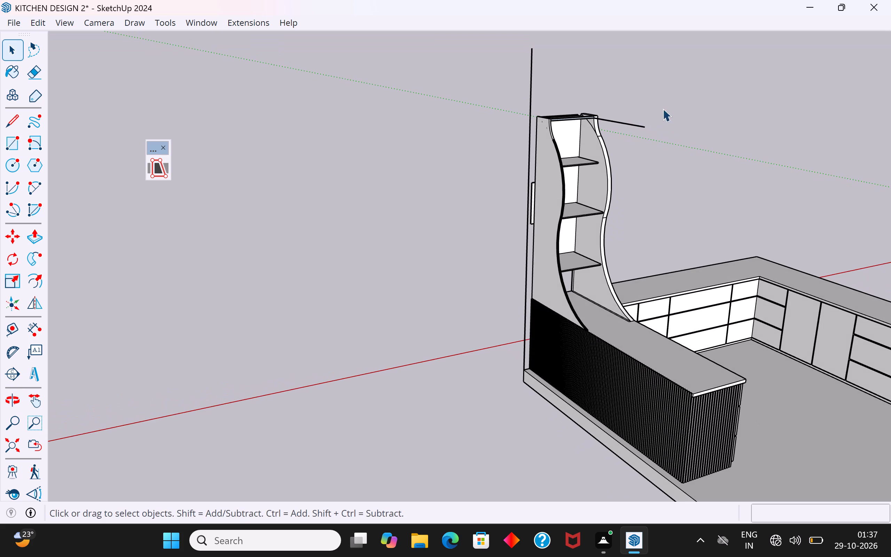
drag(660, 109, 639, 141)
key(Delete)
Delete the leftover old curve line on the thicker side panel's inner face near the top.
scroll(614, 121, up, 6)
middle_drag(578, 152, 592, 183)
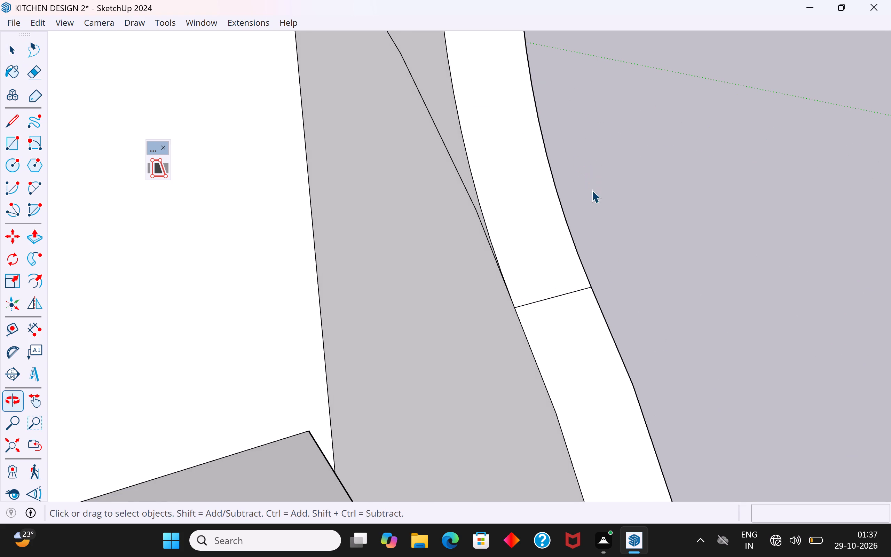
click(449, 157)
key(Delete)
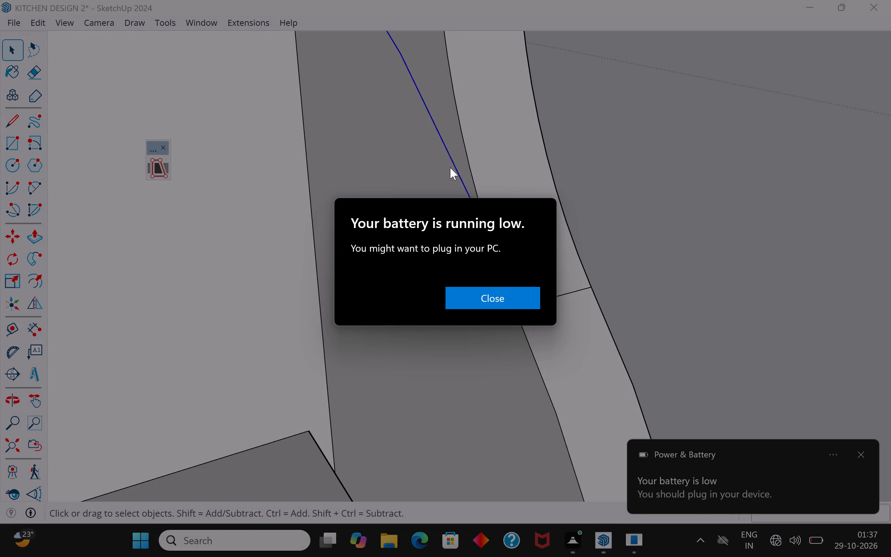
click(491, 301)
key(Delete)
Save the kitchen model.
scroll(624, 268, down, 4)
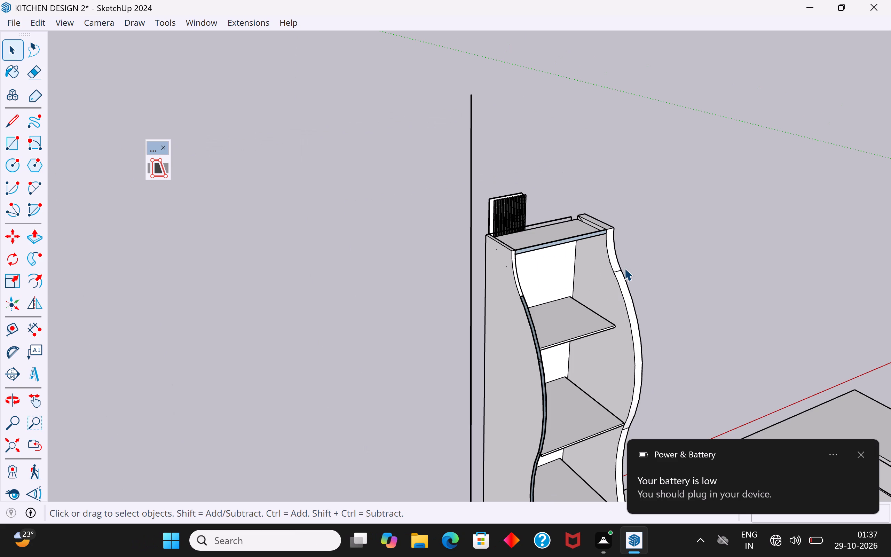
middle_drag(643, 248, 603, 287)
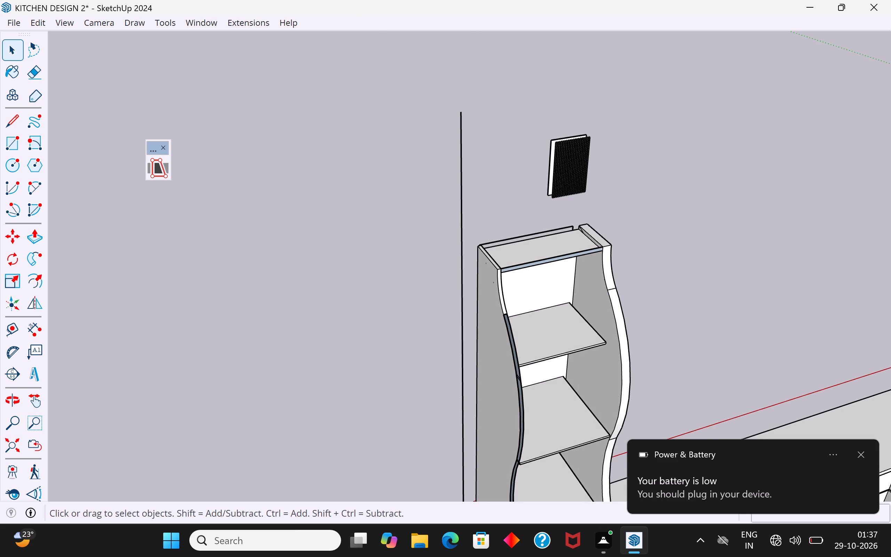
click(12, 22)
click(50, 91)
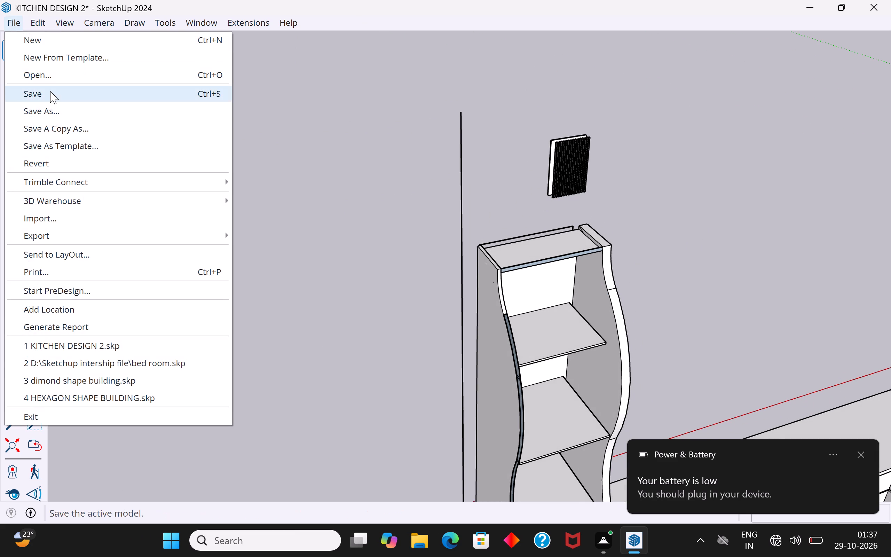
Examine the whole kitchen and the finished corner shelf unit from several sides.
scroll(287, 210, down, 10)
middle_drag(402, 248, 172, 202)
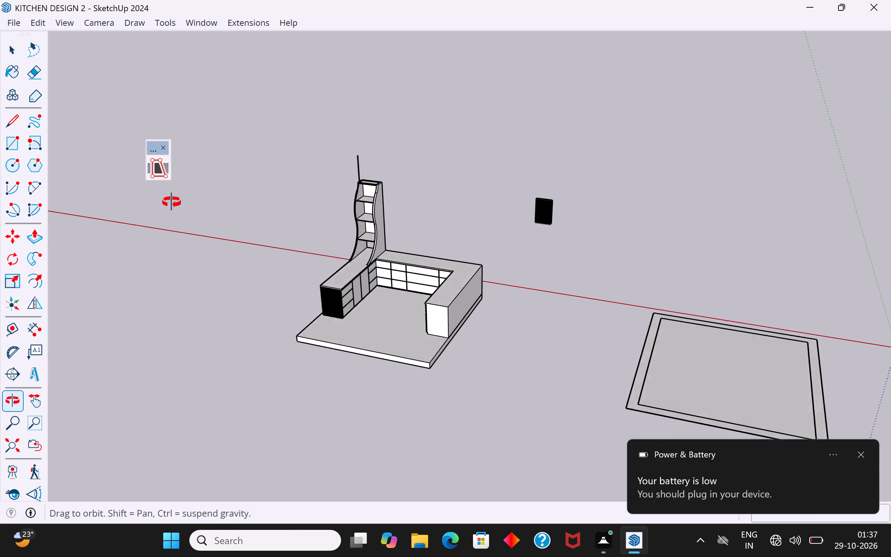
middle_drag(172, 202, 161, 142)
scroll(327, 269, up, 4)
middle_drag(428, 291, 783, 280)
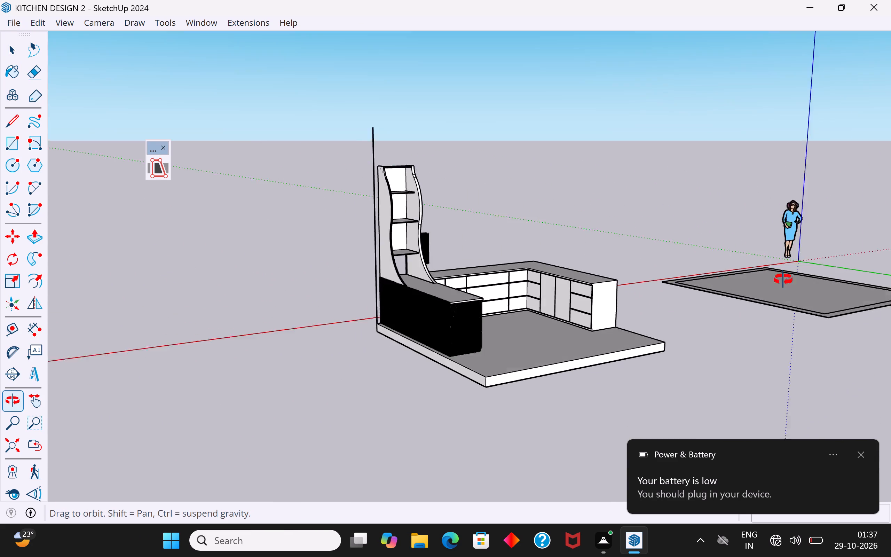
middle_drag(783, 280, 794, 280)
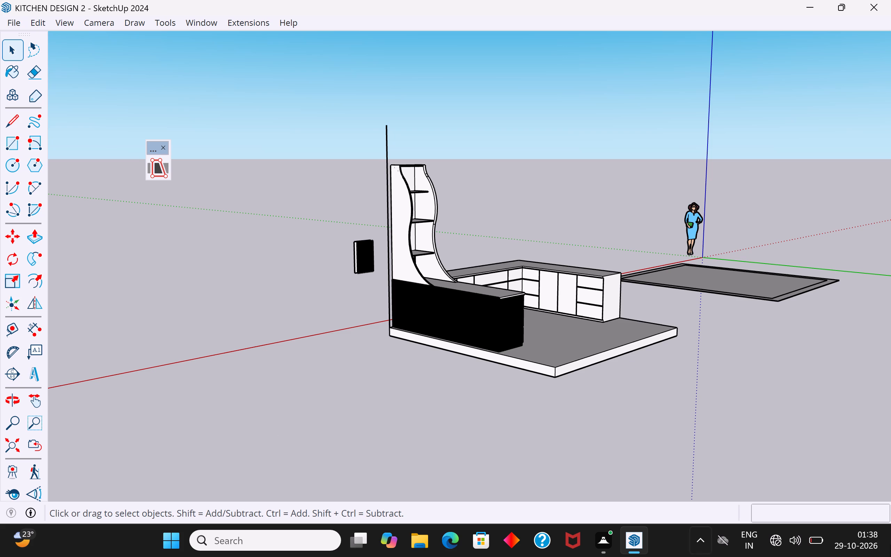
scroll(396, 194, up, 8)
scroll(451, 220, up, 1)
click(473, 207)
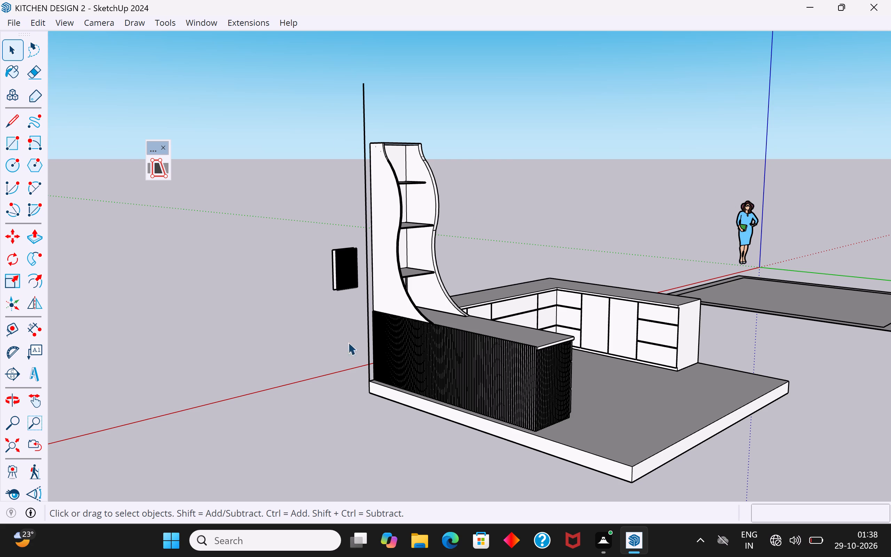
Save the kitchen model again with the overall view of the kitchen showing.
click(7, 24)
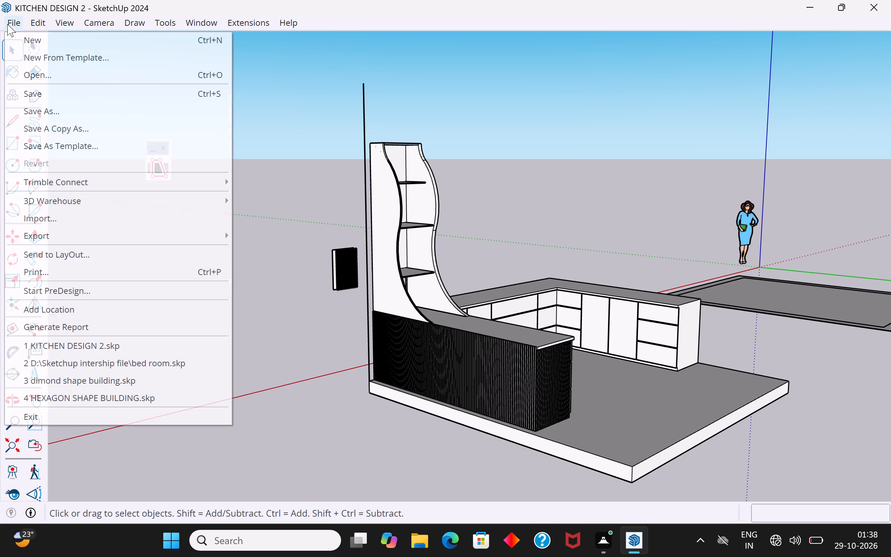
click(41, 101)
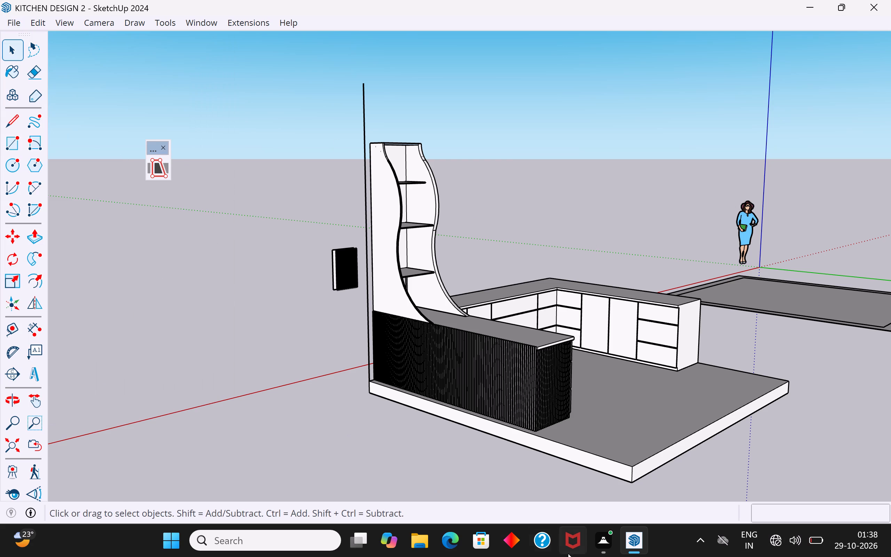
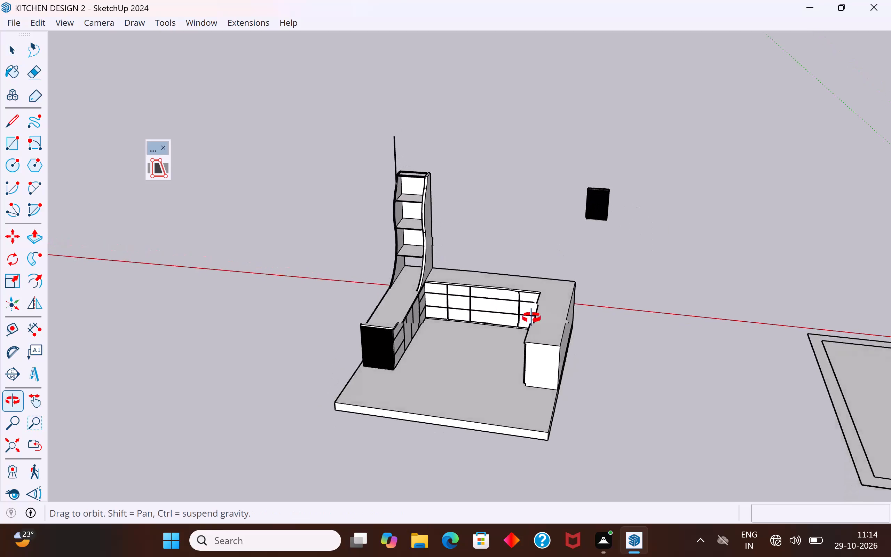
Examine the curved shelf unit and the surrounding kitchen counters from several sides.
scroll(427, 205, up, 3)
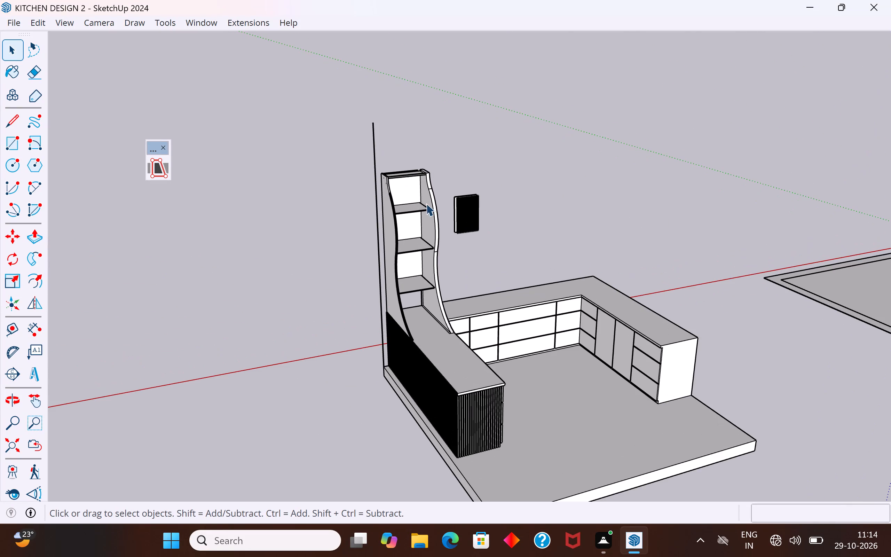
middle_drag(426, 203, 619, 217)
scroll(675, 406, up, 2)
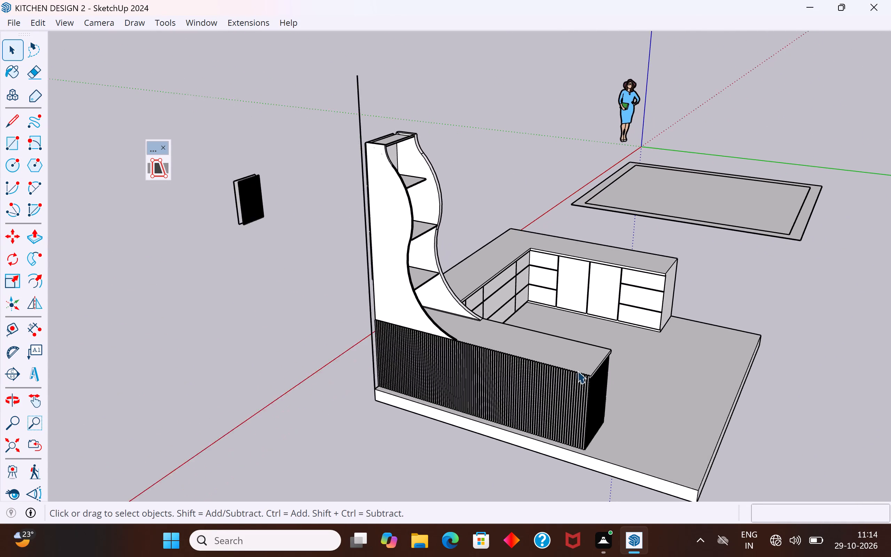
scroll(577, 371, up, 3)
middle_drag(577, 350, 177, 320)
scroll(429, 251, up, 4)
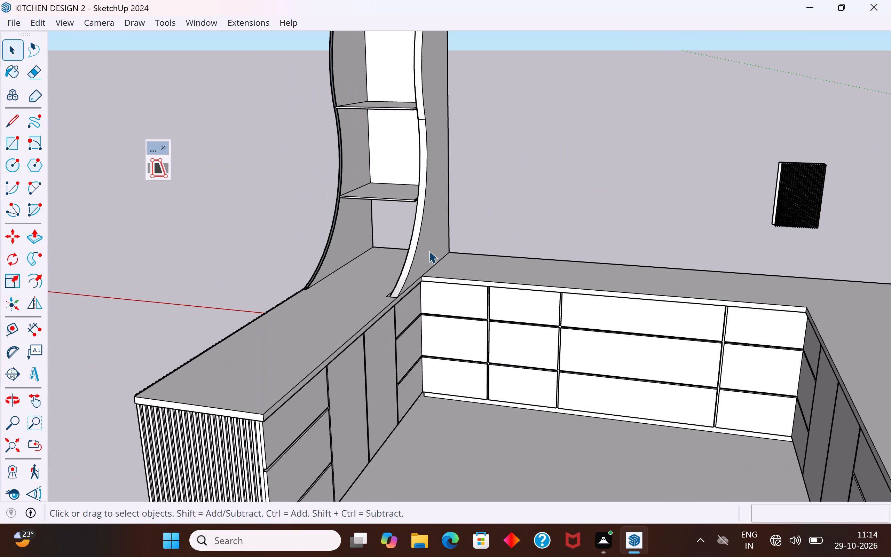
middle_drag(418, 242, 418, 242)
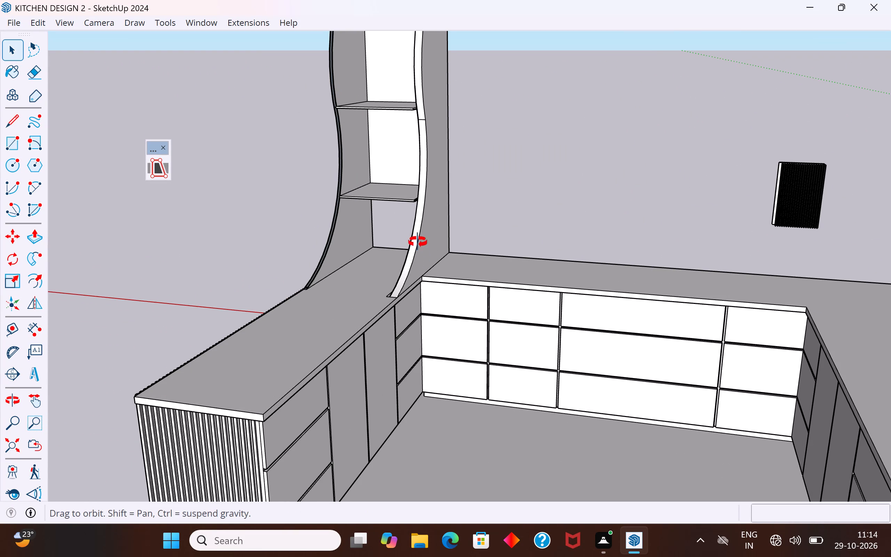
middle_drag(418, 242, 322, 268)
middle_drag(452, 212, 257, 202)
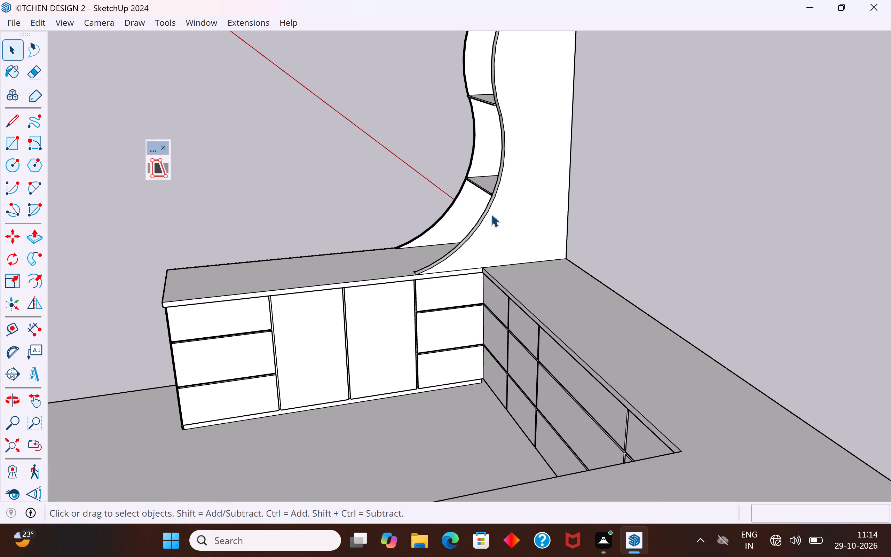
middle_drag(491, 214, 459, 214)
scroll(497, 259, up, 2)
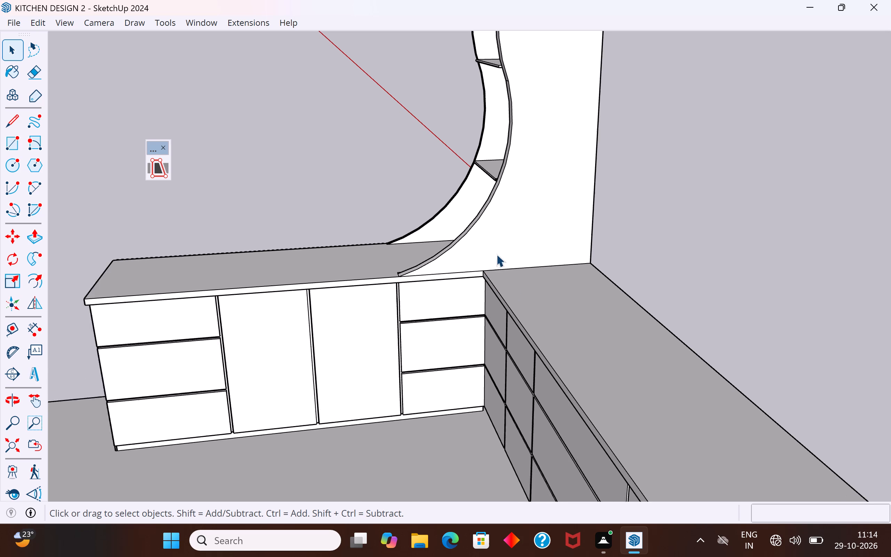
scroll(496, 254, up, 1)
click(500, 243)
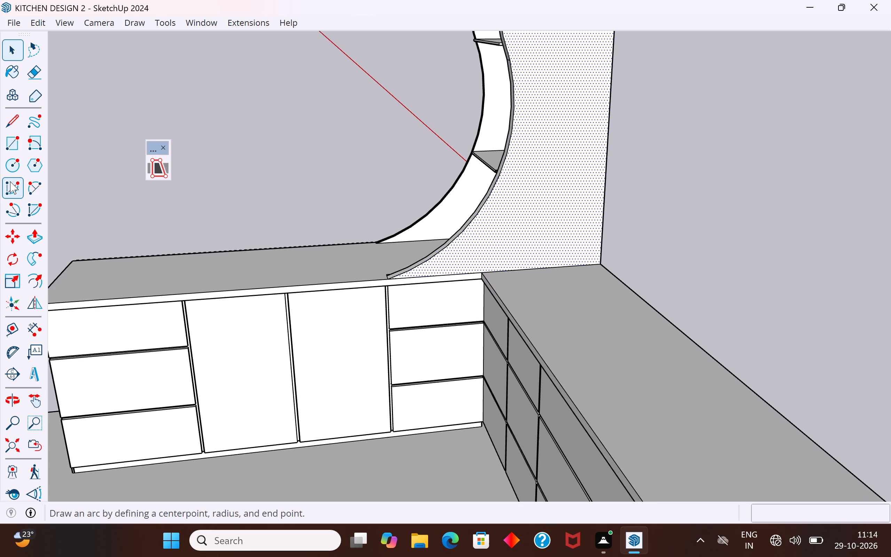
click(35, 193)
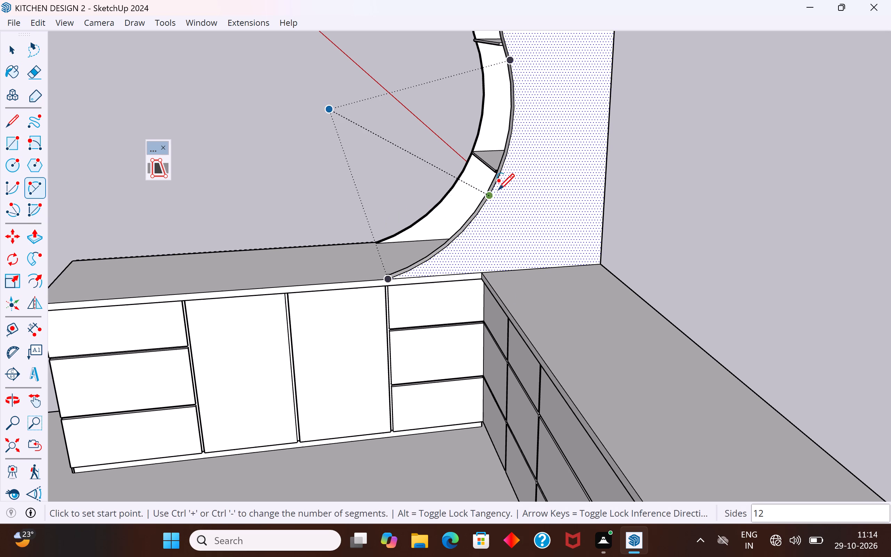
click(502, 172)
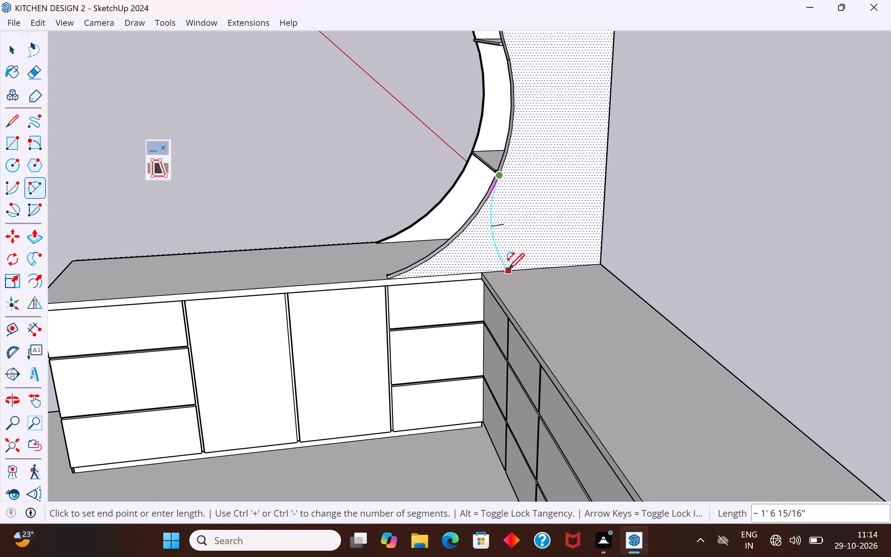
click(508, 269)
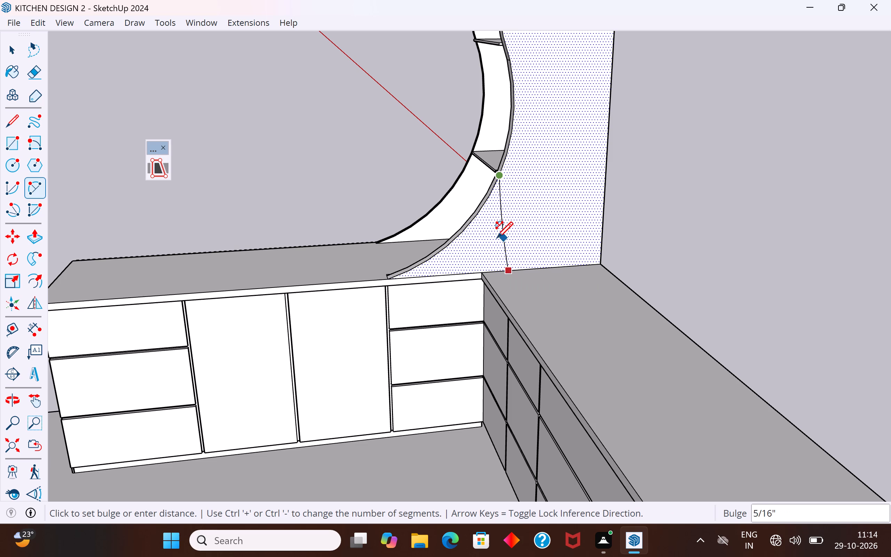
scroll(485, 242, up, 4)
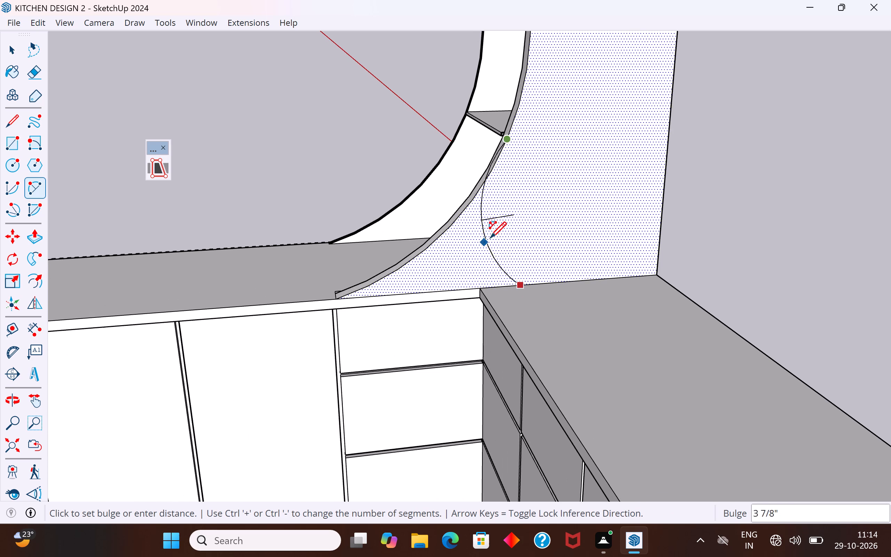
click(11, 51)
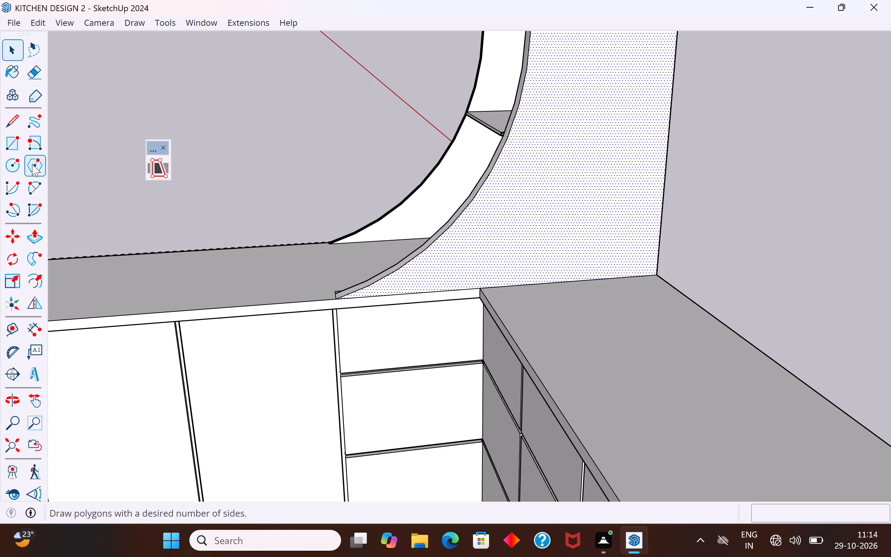
Draw a two-point arc with a bulge of about 3" on the inner side panel, from its curved edge at the lowest shelf to its base.
click(35, 191)
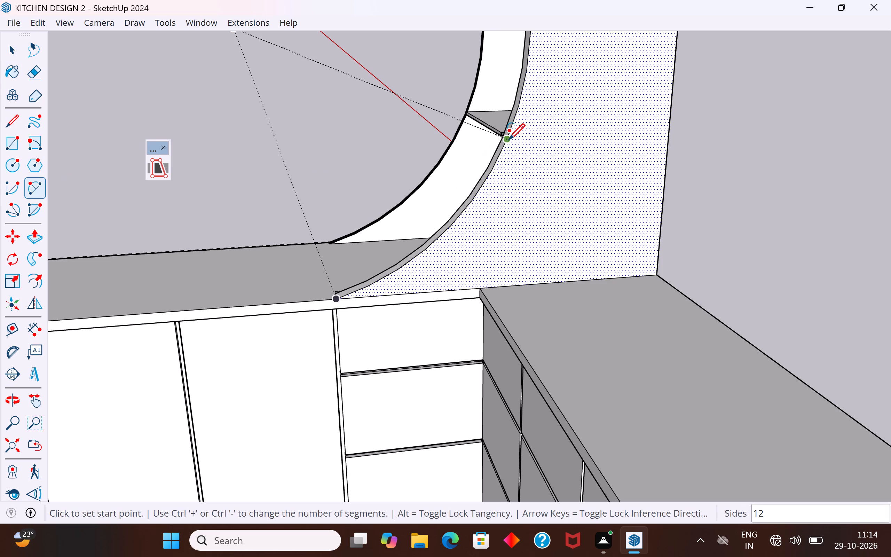
click(508, 138)
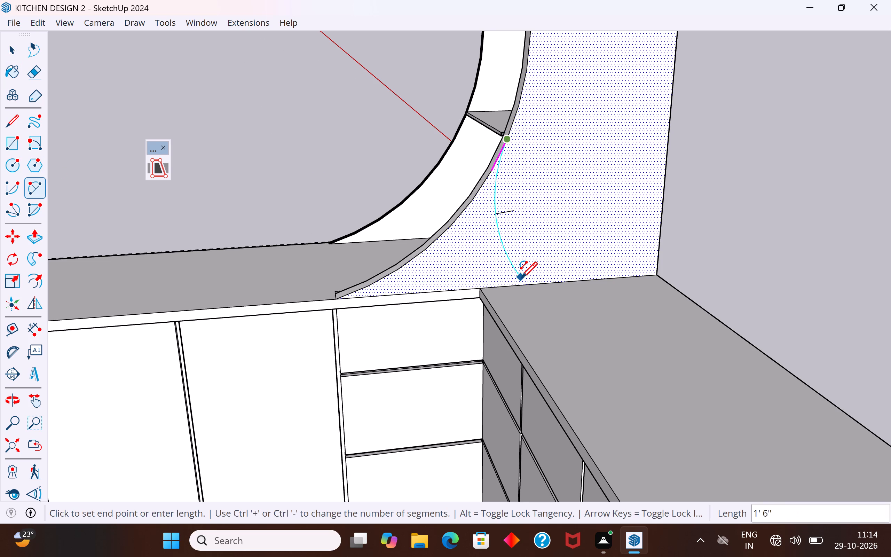
click(552, 281)
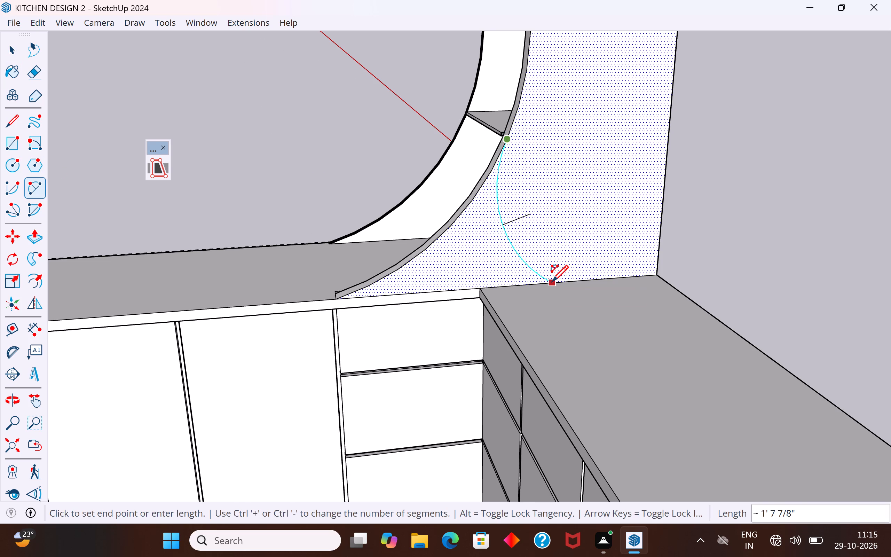
click(492, 172)
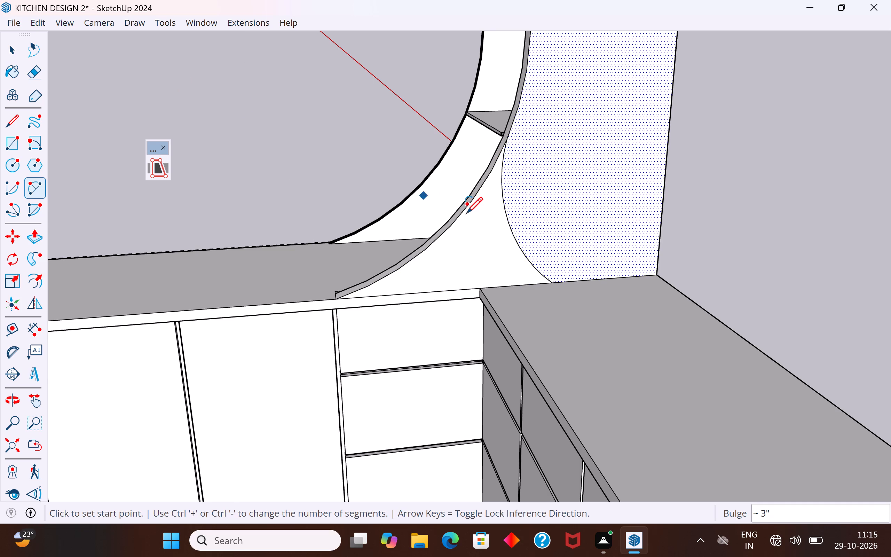
scroll(467, 212, down, 17)
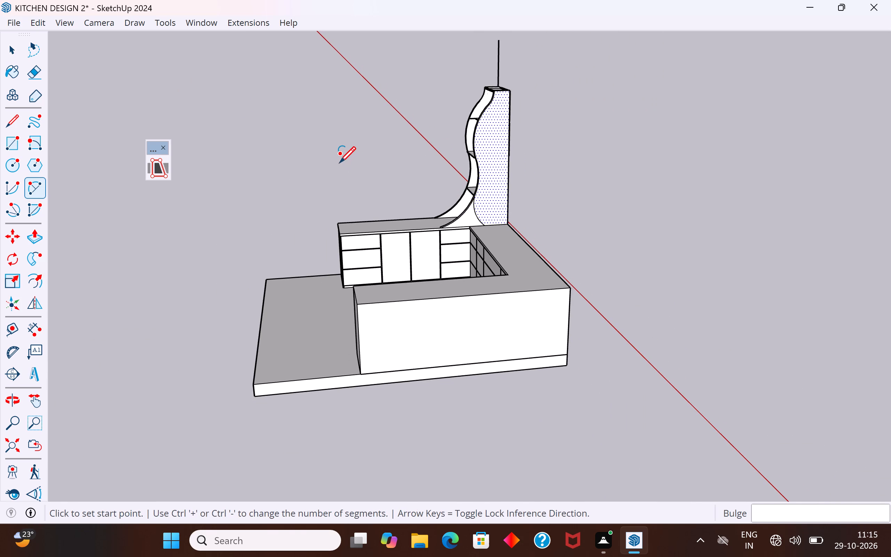
click(9, 52)
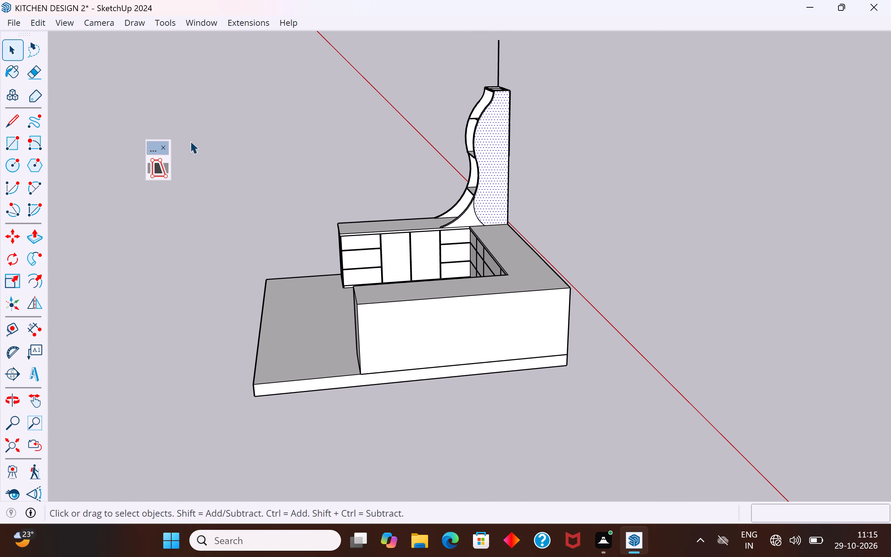
click(199, 136)
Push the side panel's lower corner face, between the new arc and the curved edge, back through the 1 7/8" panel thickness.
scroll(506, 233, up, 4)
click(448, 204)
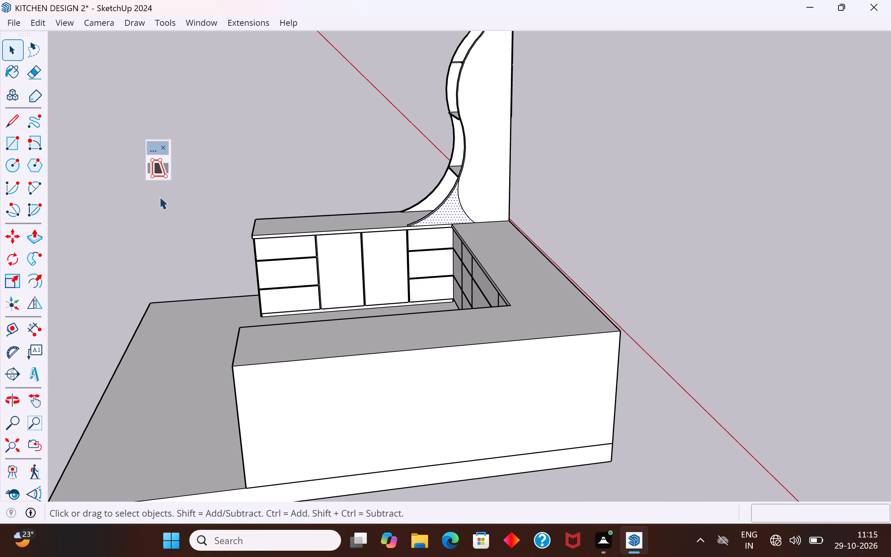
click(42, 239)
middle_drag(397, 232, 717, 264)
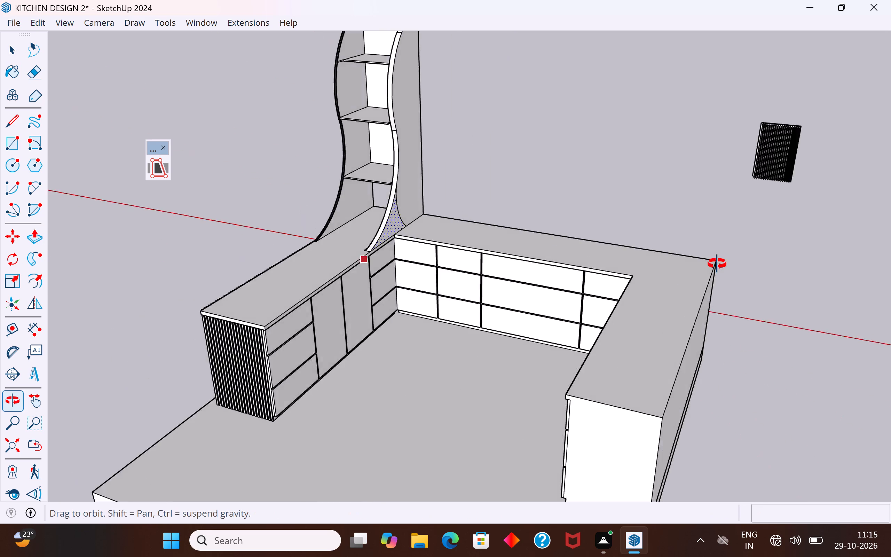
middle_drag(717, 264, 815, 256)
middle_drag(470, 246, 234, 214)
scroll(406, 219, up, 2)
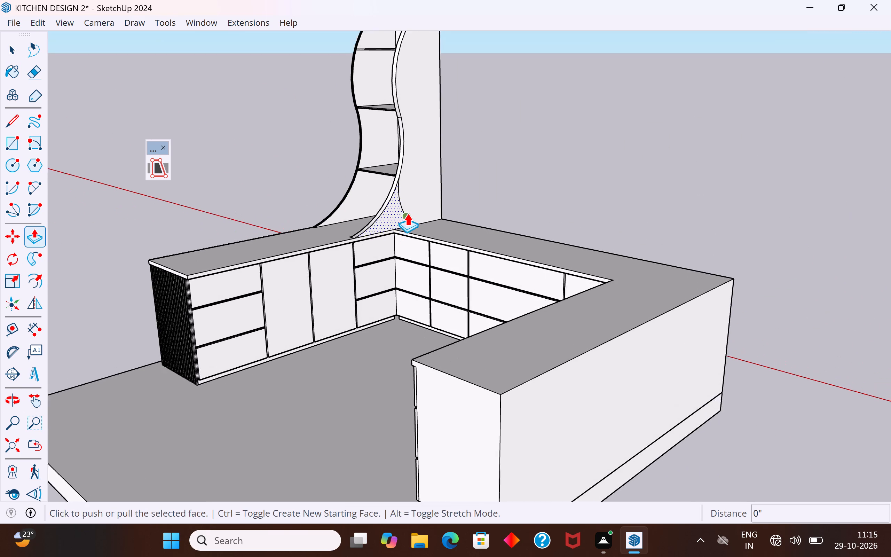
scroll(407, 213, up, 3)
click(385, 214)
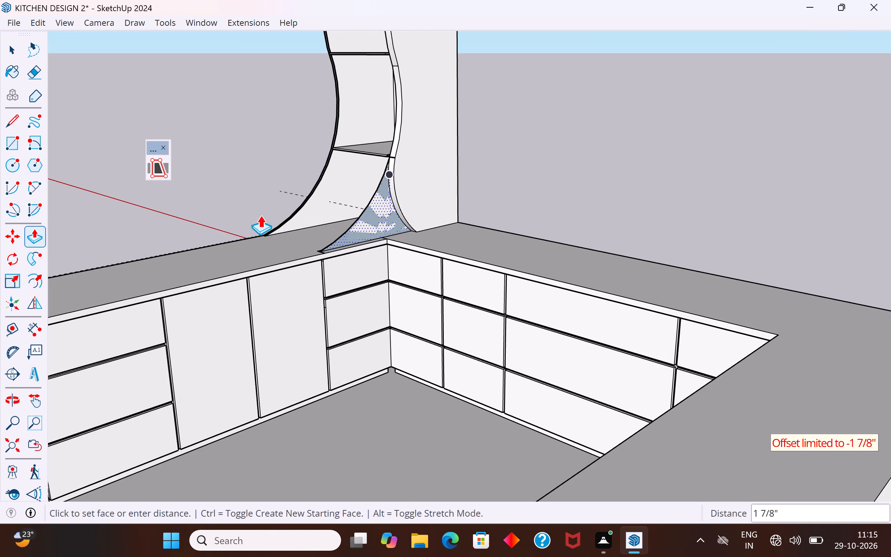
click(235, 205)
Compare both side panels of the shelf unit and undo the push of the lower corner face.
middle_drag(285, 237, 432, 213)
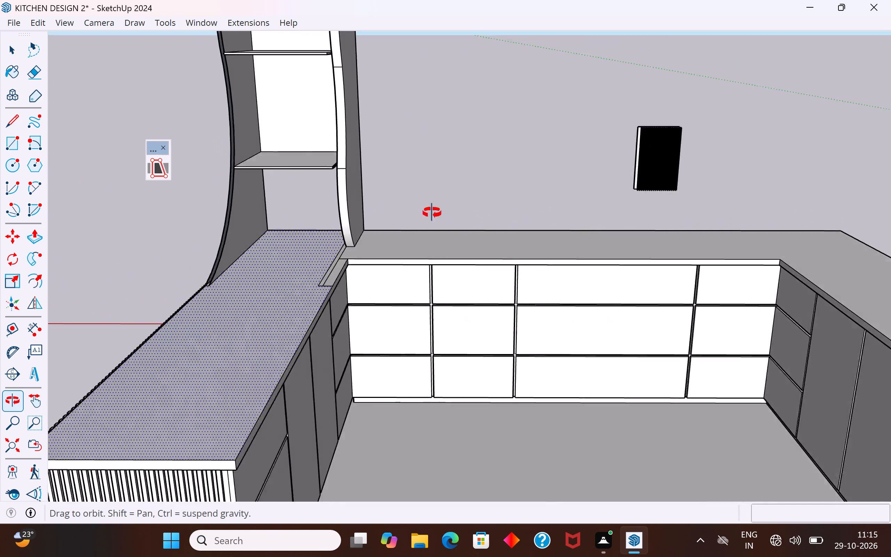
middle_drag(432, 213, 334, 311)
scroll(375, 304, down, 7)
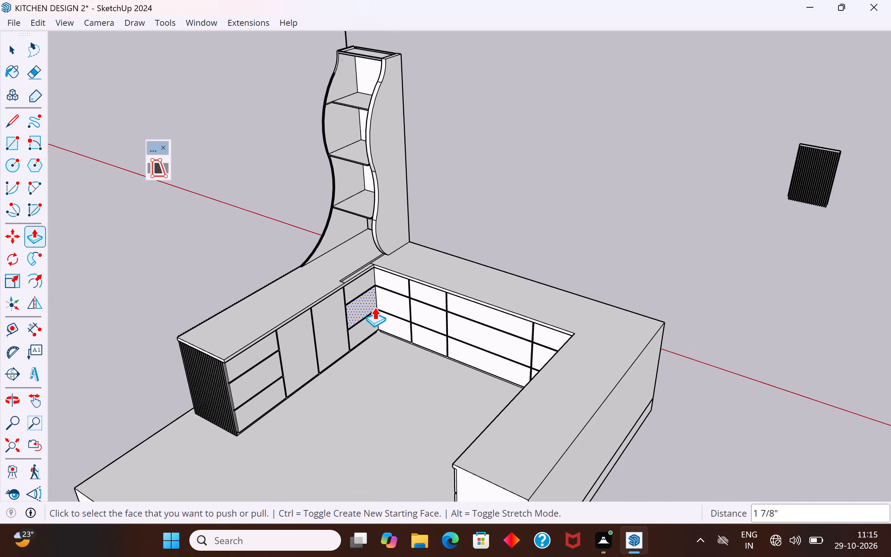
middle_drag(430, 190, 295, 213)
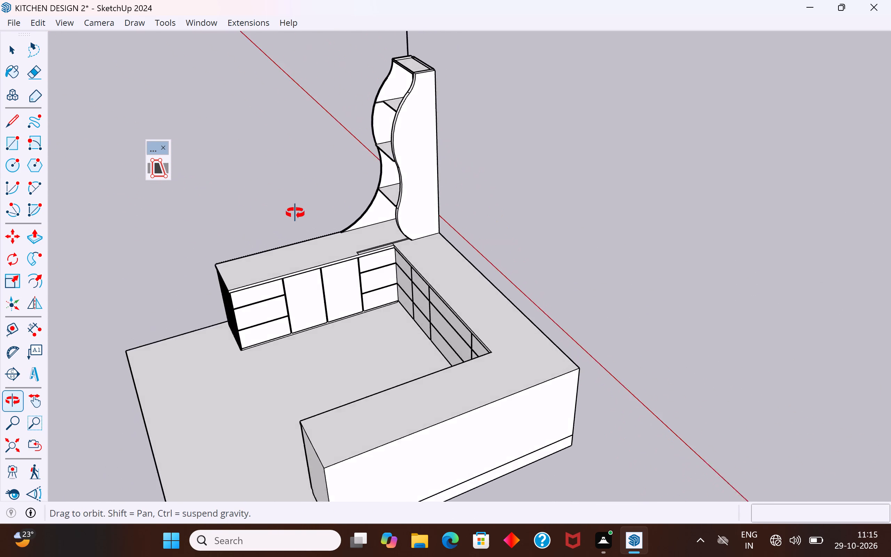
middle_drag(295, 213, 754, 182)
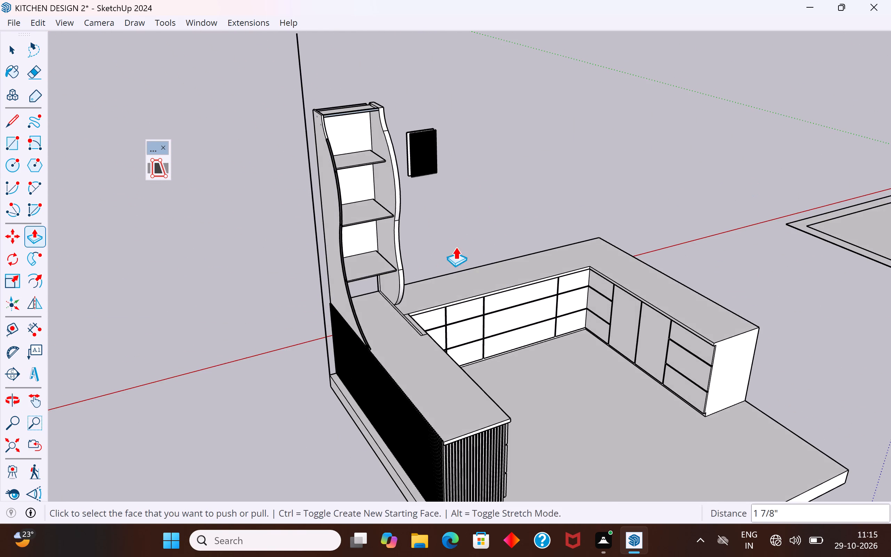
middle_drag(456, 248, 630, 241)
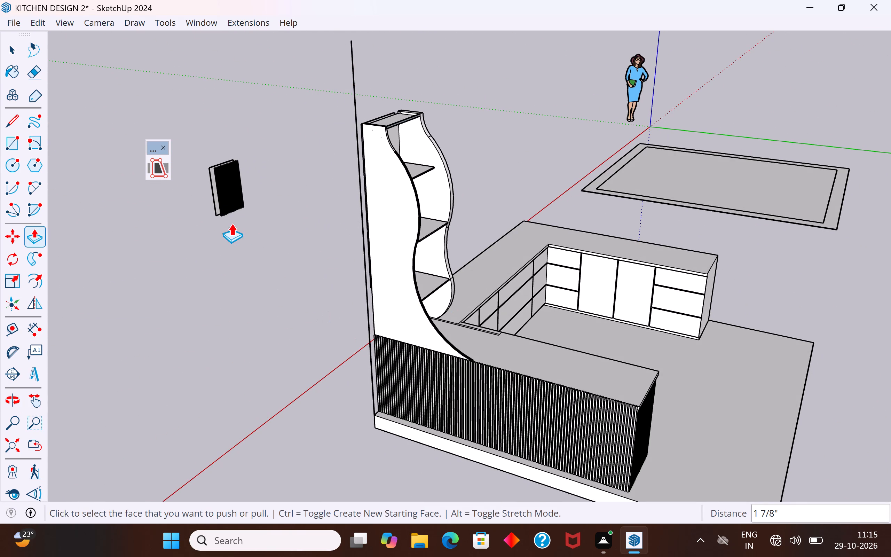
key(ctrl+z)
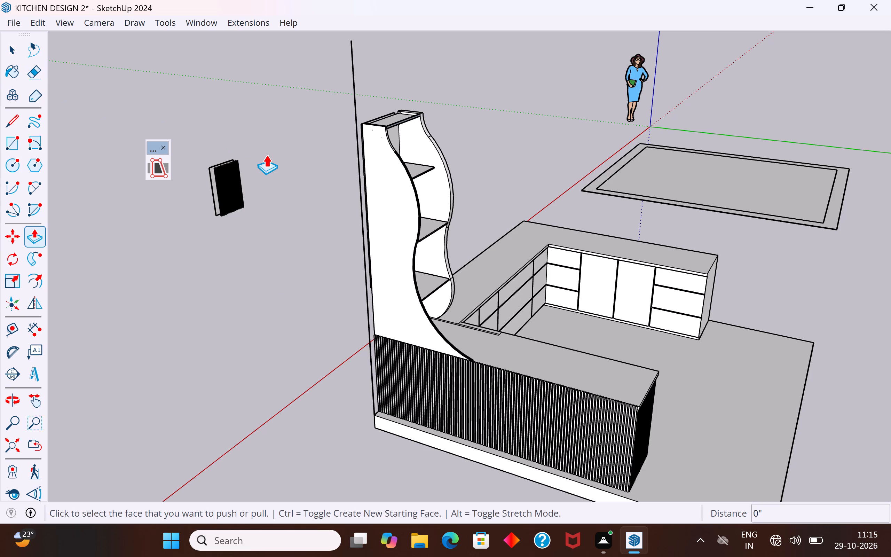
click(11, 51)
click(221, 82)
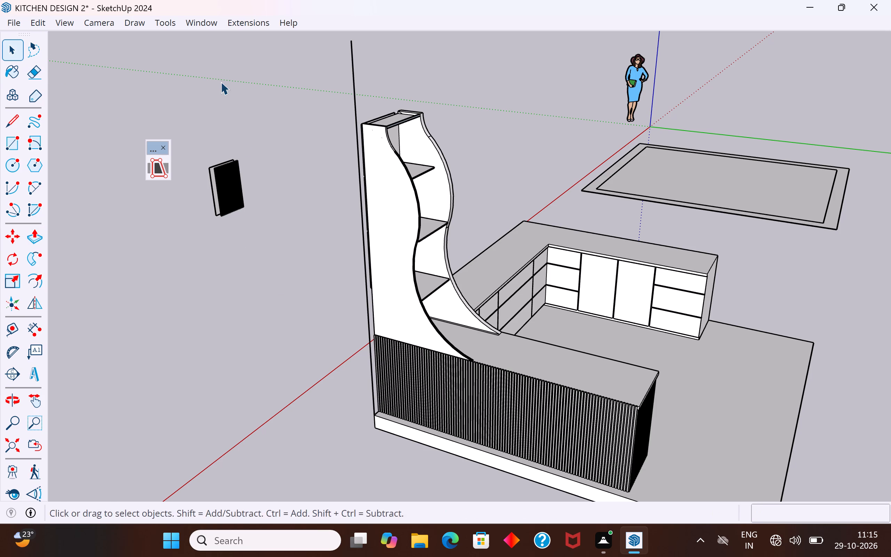
Copy the lower arc 2' 1/4" across to the matching point on the opposite side panel, above the fluted front.
middle_drag(496, 199, 0, 196)
scroll(407, 275, up, 3)
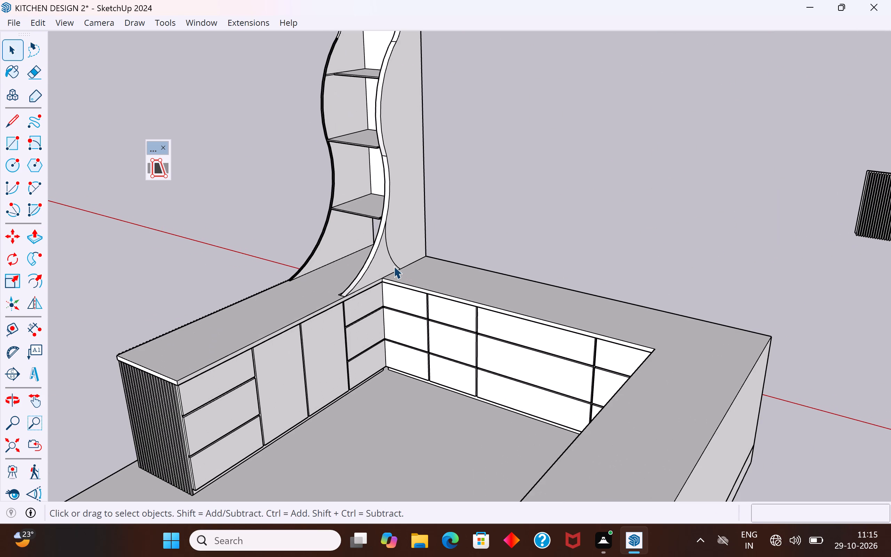
click(394, 264)
key(m)
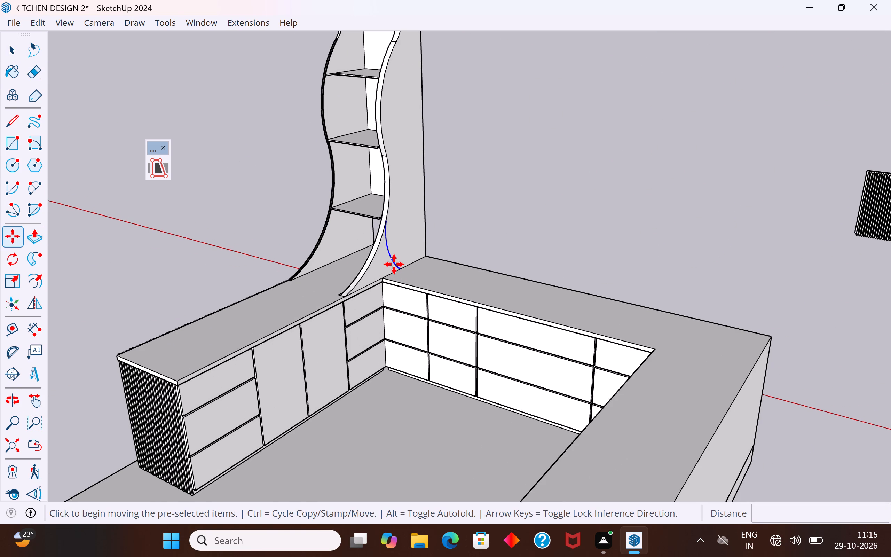
click(386, 223)
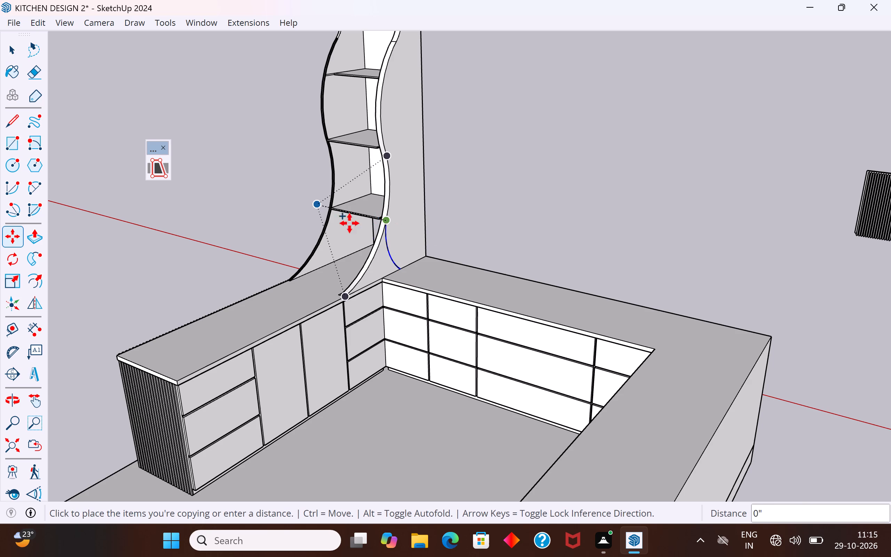
middle_drag(303, 218, 795, 215)
scroll(402, 303, up, 3)
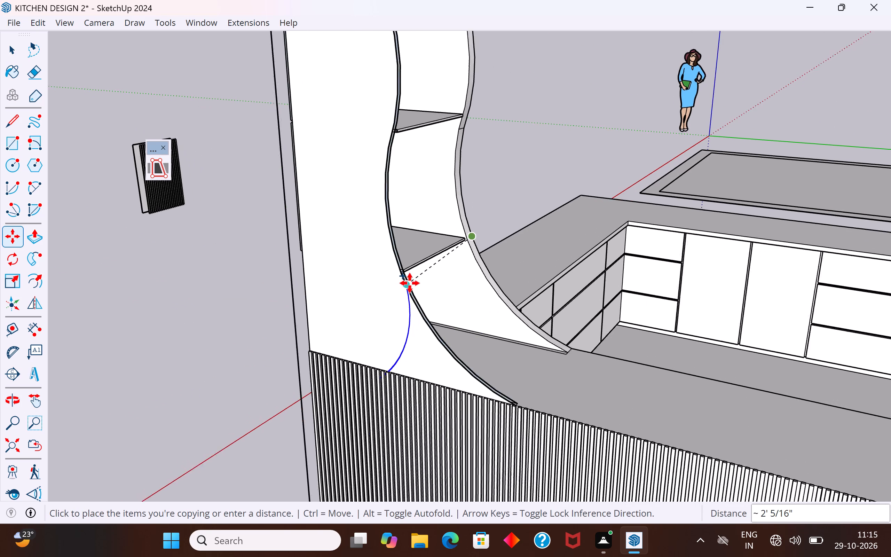
scroll(410, 283, up, 11)
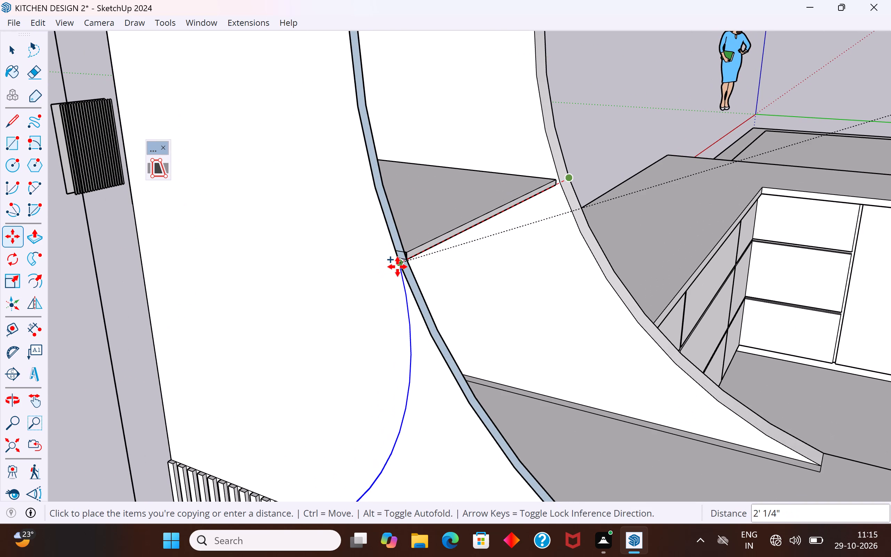
click(397, 267)
scroll(425, 159, down, 4)
middle_drag(418, 210, 405, 223)
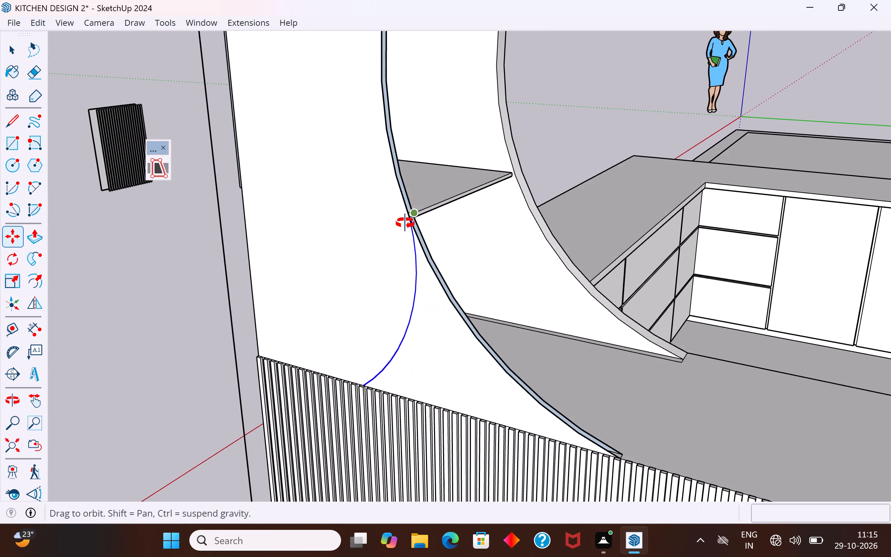
middle_drag(405, 223, 237, 264)
click(21, 48)
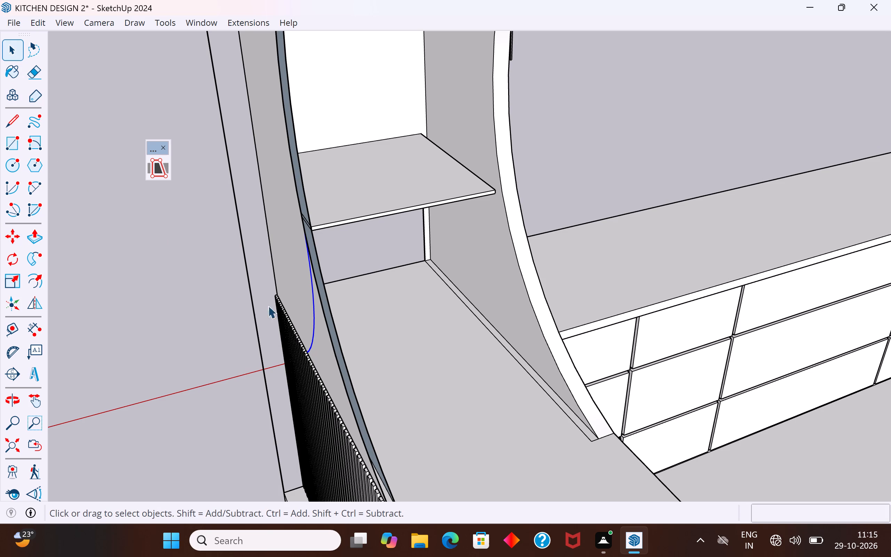
Examine the shelf unit's side panels, shelves and top from several angles.
scroll(300, 281, down, 9)
middle_drag(305, 281, 279, 327)
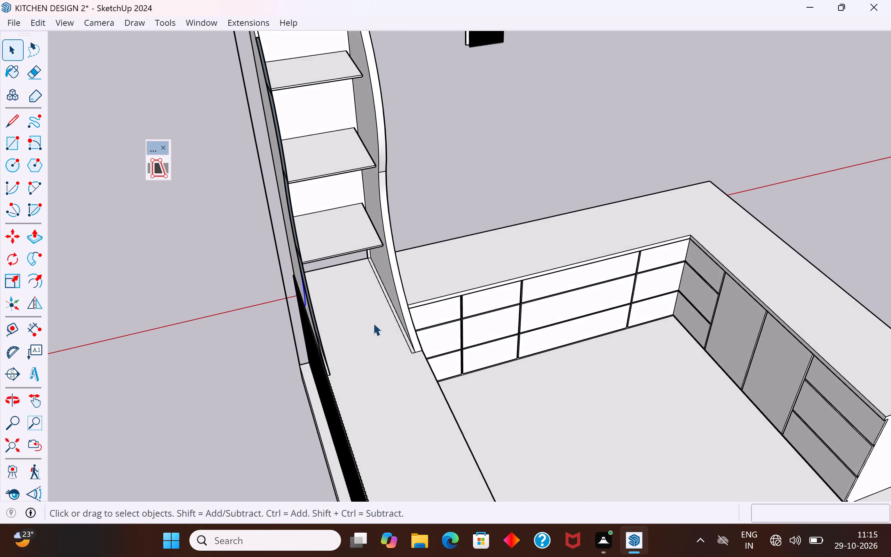
scroll(373, 323, down, 3)
scroll(299, 150, up, 3)
middle_drag(440, 142, 175, 107)
middle_drag(380, 237, 379, 266)
scroll(379, 266, down, 6)
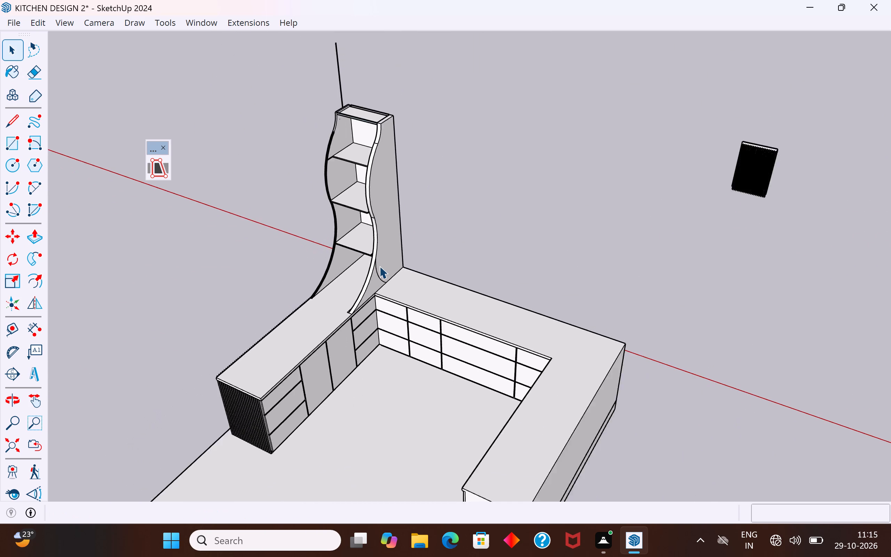
scroll(389, 121, up, 9)
middle_drag(357, 143, 592, 157)
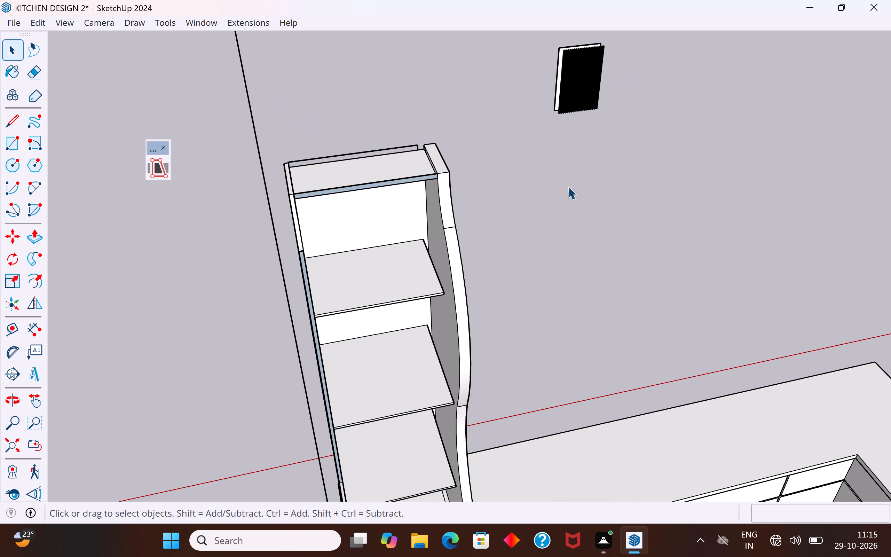
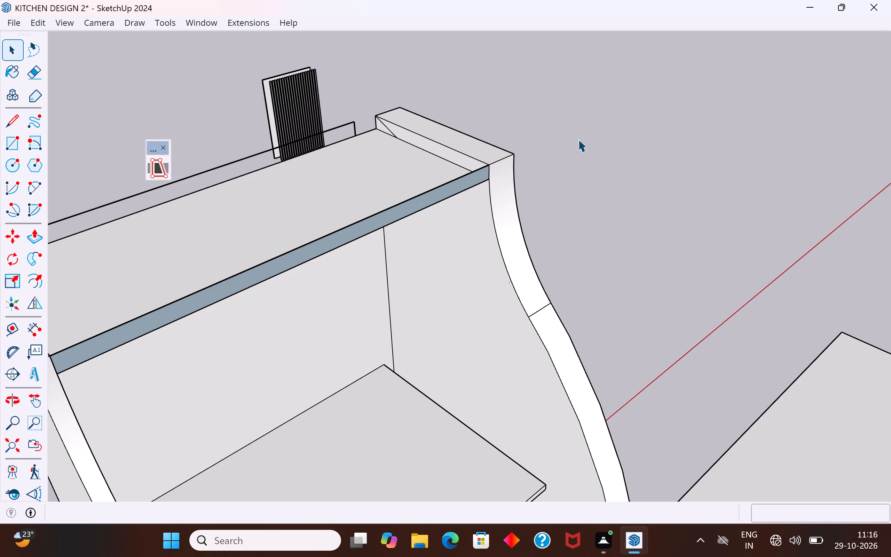
Examine the curved shelf unit's top, side panels and shelves from several angles and distances.
scroll(547, 264, down, 5)
scroll(541, 159, down, 3)
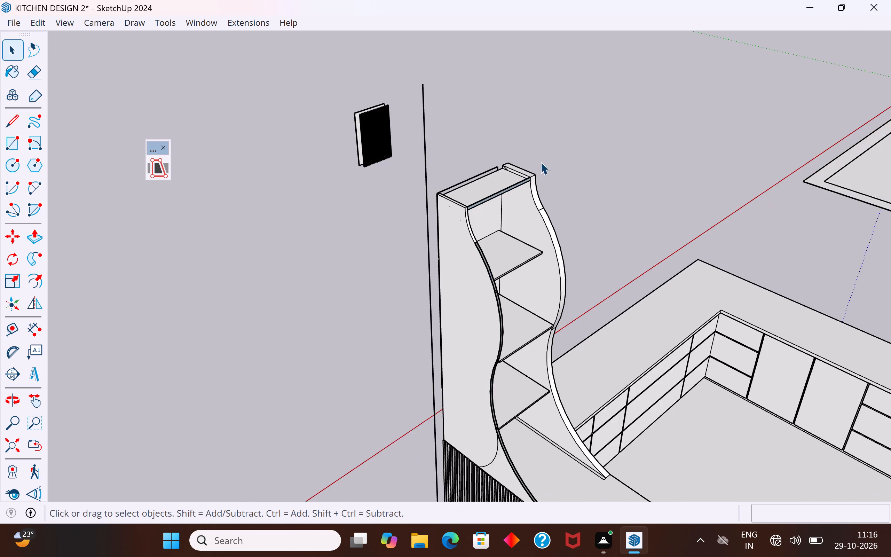
scroll(491, 208, up, 3)
middle_drag(497, 162, 274, 0)
scroll(341, 90, up, 4)
middle_drag(356, 98, 423, 239)
scroll(407, 276, down, 4)
scroll(427, 74, up, 4)
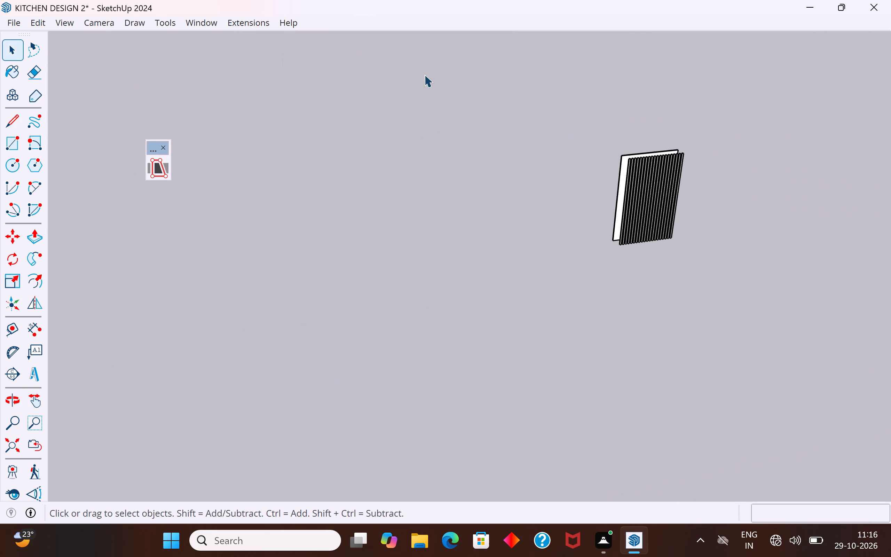
scroll(526, 75, down, 1)
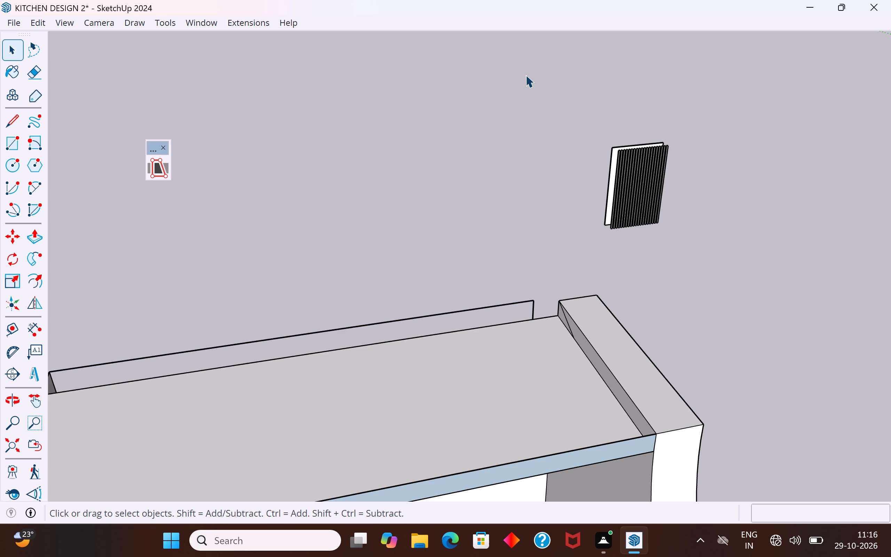
scroll(435, 198, down, 6)
scroll(433, 156, down, 5)
scroll(430, 187, up, 1)
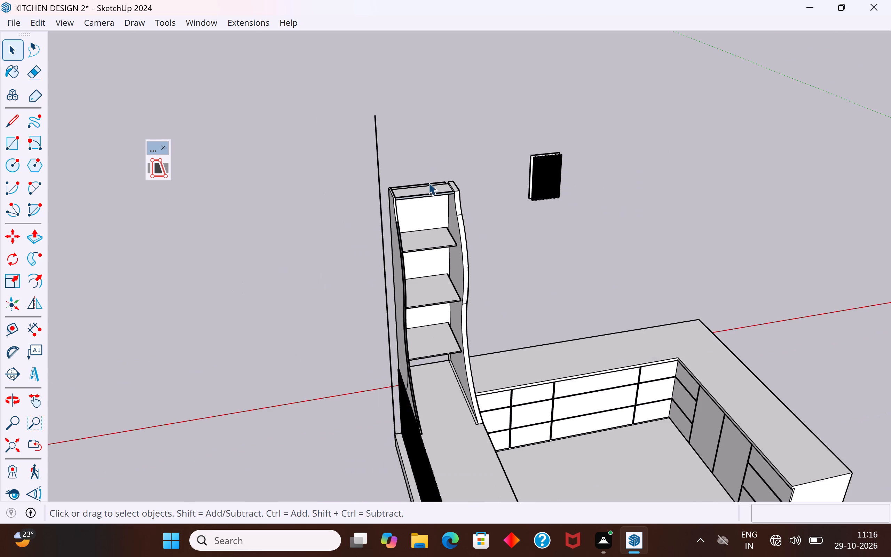
scroll(428, 182, up, 5)
middle_drag(419, 191, 477, 175)
scroll(404, 166, down, 4)
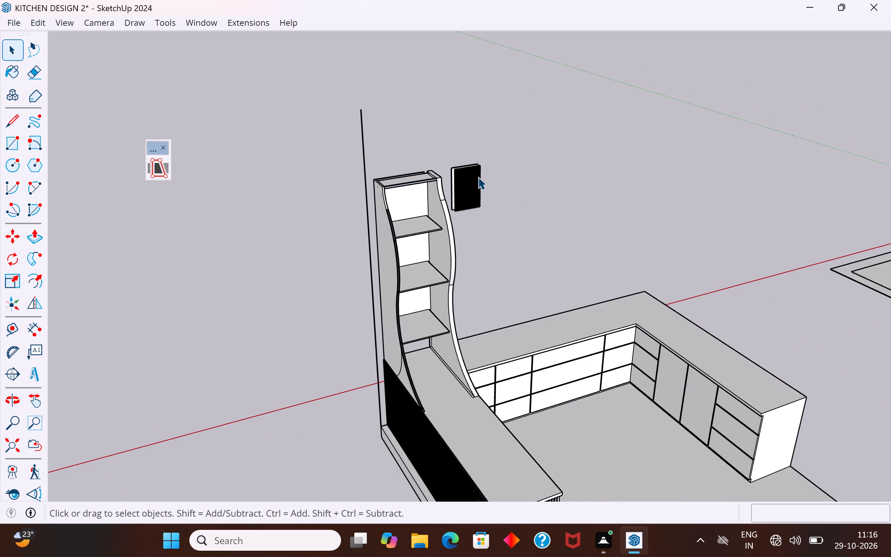
middle_drag(473, 180, 332, 191)
scroll(443, 149, down, 2)
scroll(362, 277, up, 2)
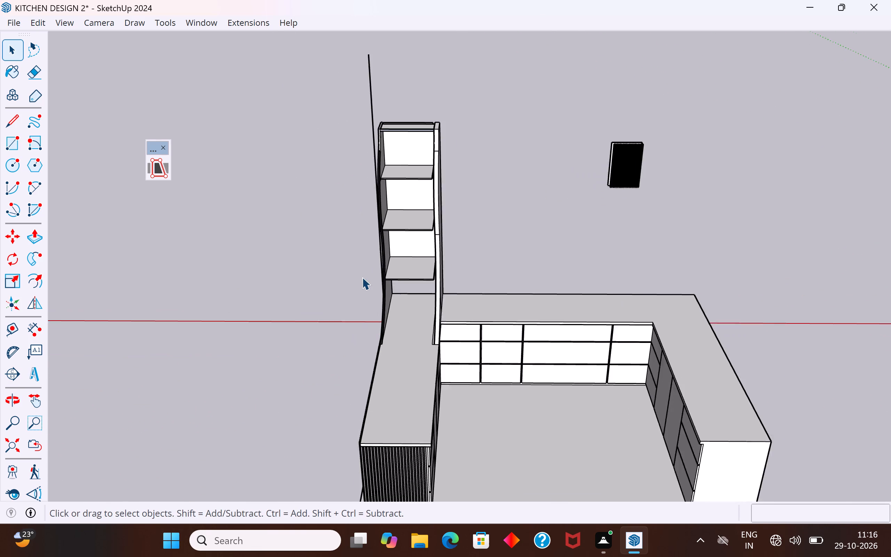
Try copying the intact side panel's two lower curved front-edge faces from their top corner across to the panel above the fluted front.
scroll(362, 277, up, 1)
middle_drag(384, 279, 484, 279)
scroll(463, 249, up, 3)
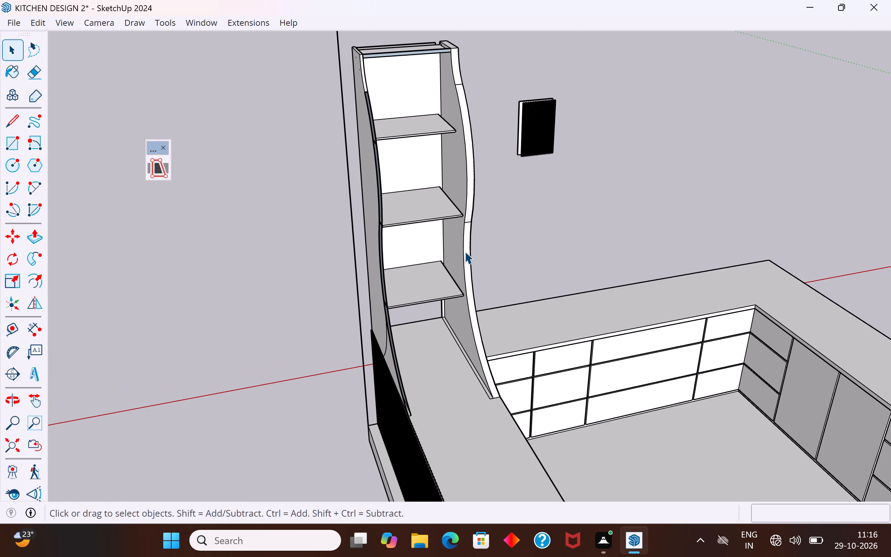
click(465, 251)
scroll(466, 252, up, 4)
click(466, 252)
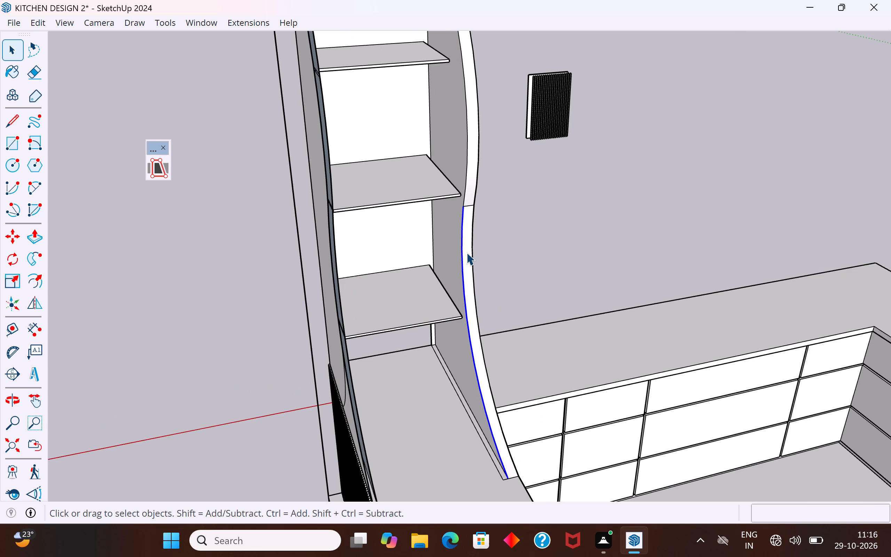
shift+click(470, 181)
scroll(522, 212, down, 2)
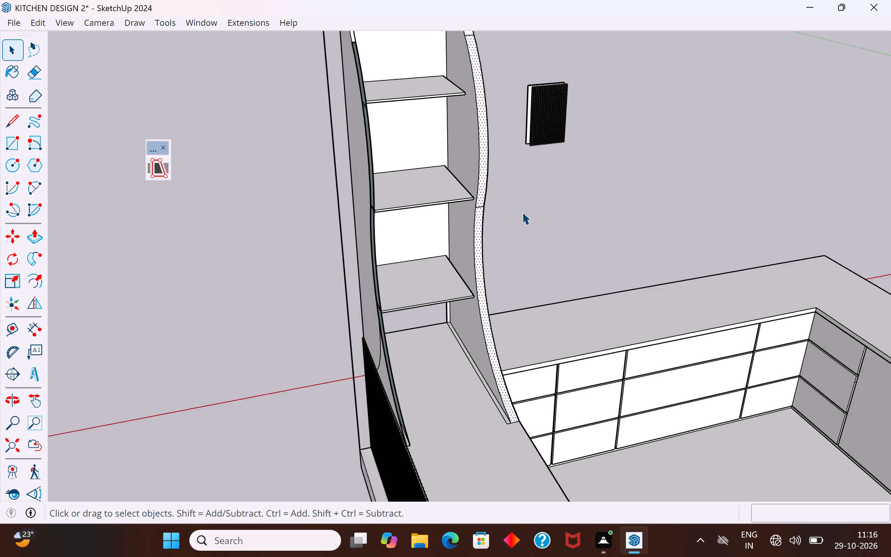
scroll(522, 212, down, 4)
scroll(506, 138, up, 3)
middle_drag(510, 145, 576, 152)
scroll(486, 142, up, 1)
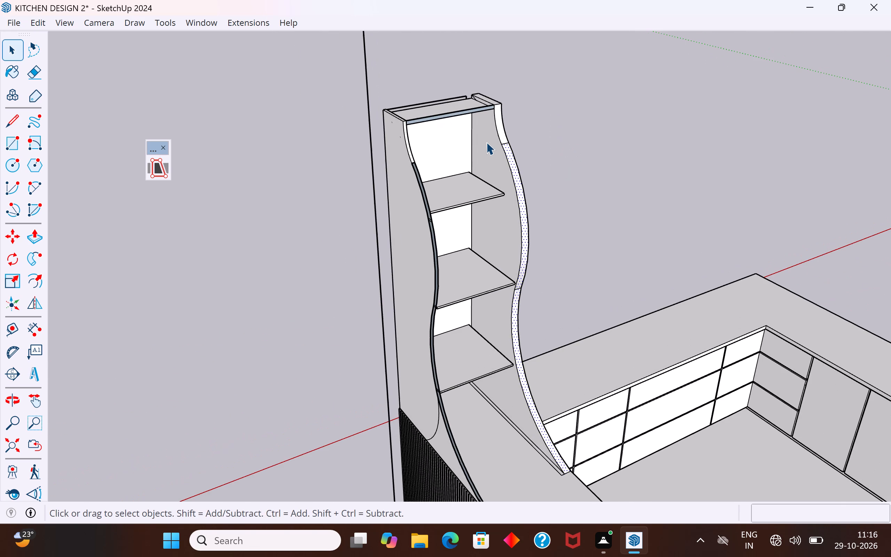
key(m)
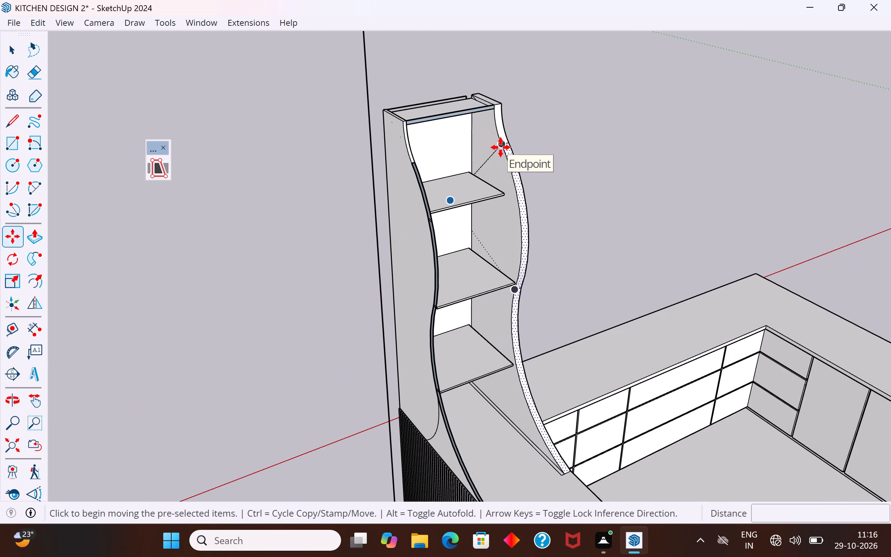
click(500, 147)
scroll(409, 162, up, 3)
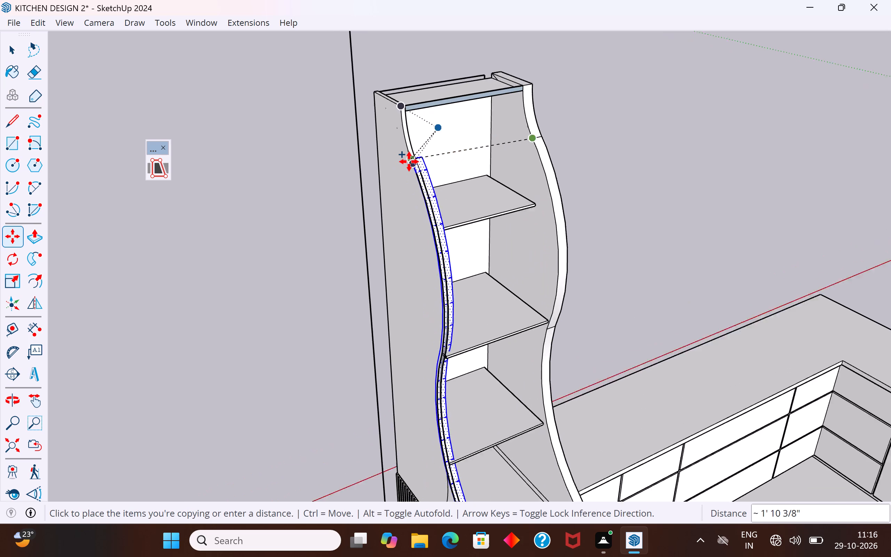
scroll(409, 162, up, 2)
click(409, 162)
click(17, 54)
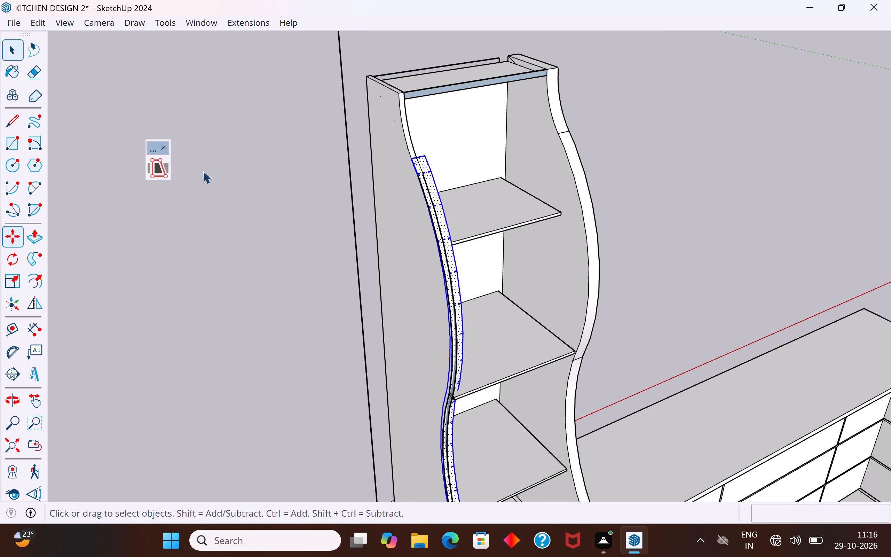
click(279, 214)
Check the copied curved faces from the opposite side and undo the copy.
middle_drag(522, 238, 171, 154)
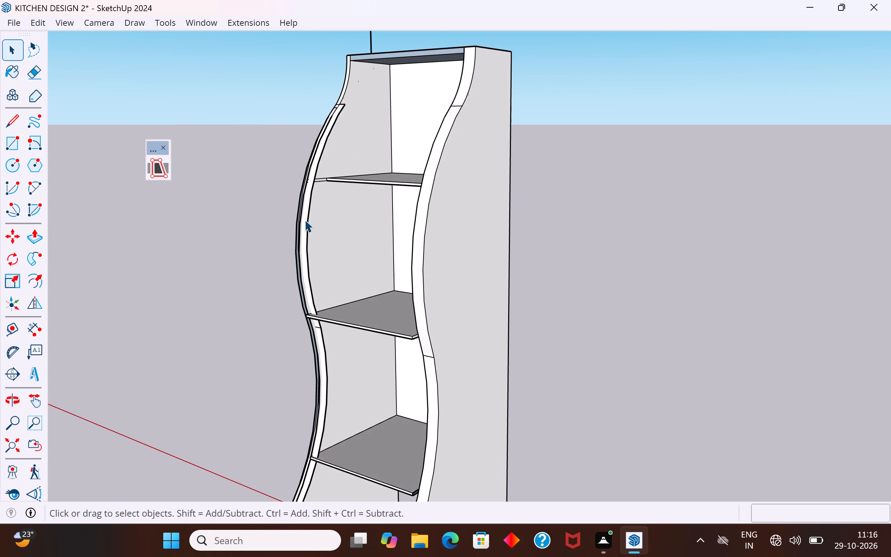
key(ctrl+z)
Copy the intact panel's two lower curved front-edge faces 1' 11 9/16" from their bottom corner to the panel above the fluted front.
scroll(597, 140, down, 3)
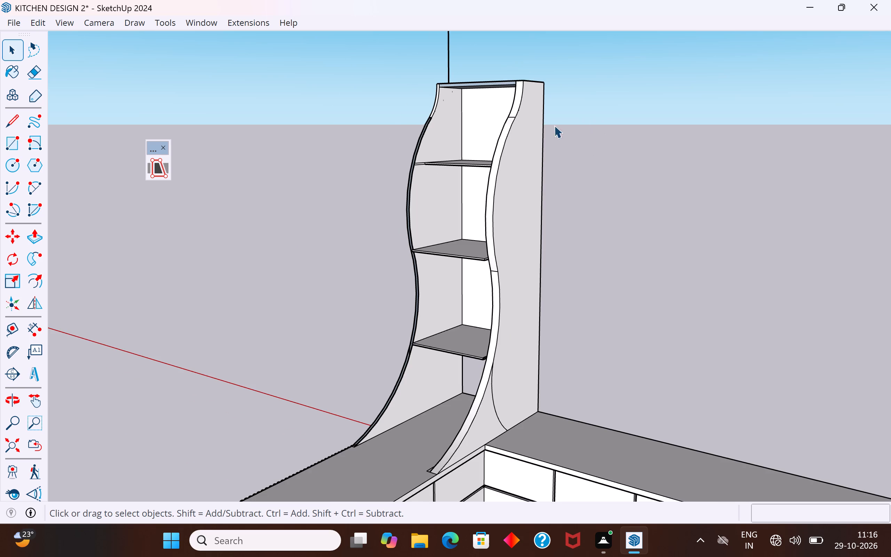
middle_drag(496, 159, 558, 176)
scroll(561, 128, down, 4)
middle_drag(523, 292, 522, 340)
scroll(529, 160, up, 2)
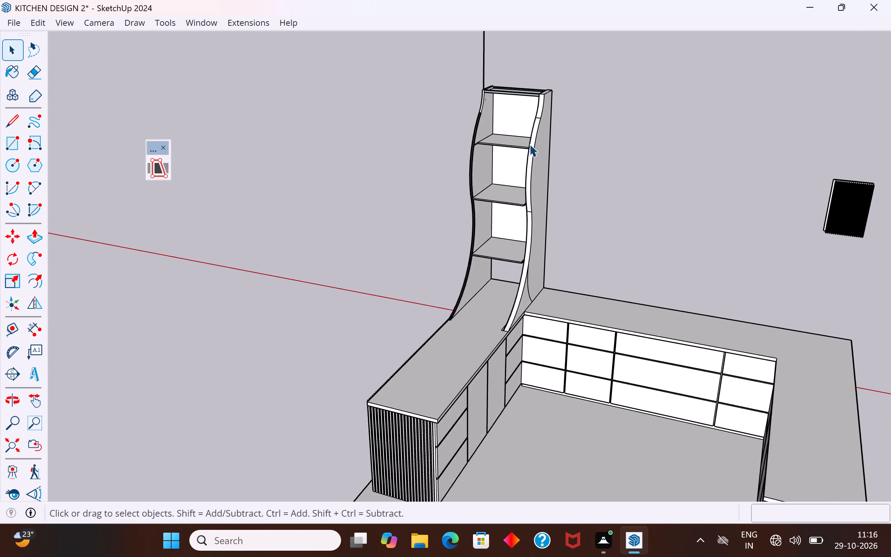
scroll(529, 144, up, 1)
middle_drag(536, 144, 551, 161)
scroll(533, 144, up, 5)
click(533, 144)
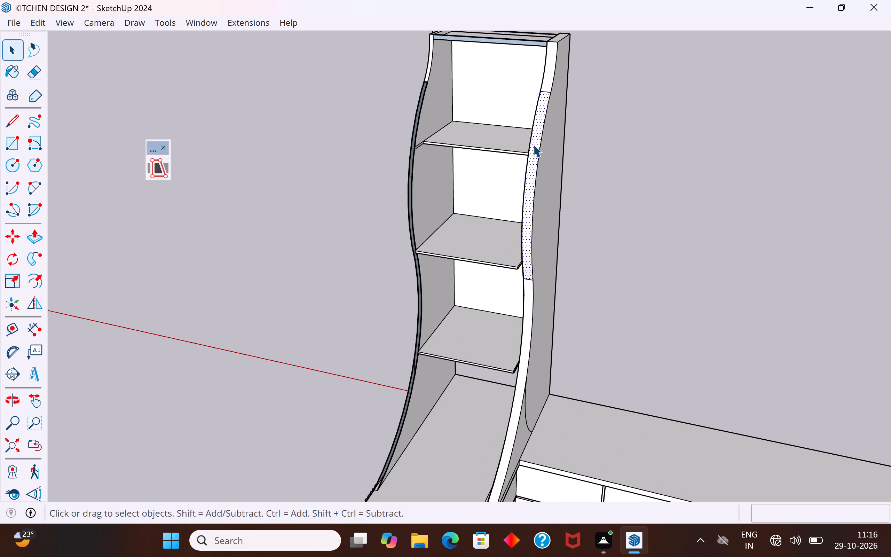
ctrl+click(527, 301)
scroll(570, 143, down, 3)
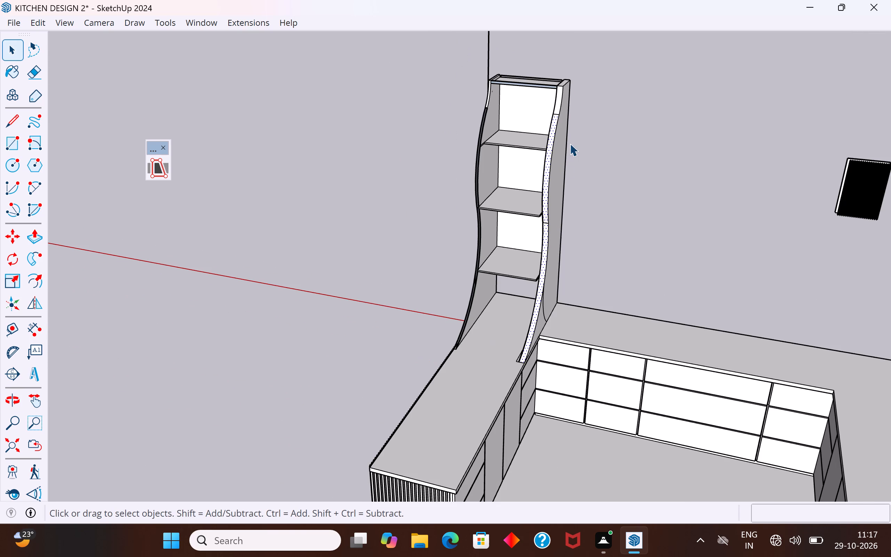
key(m)
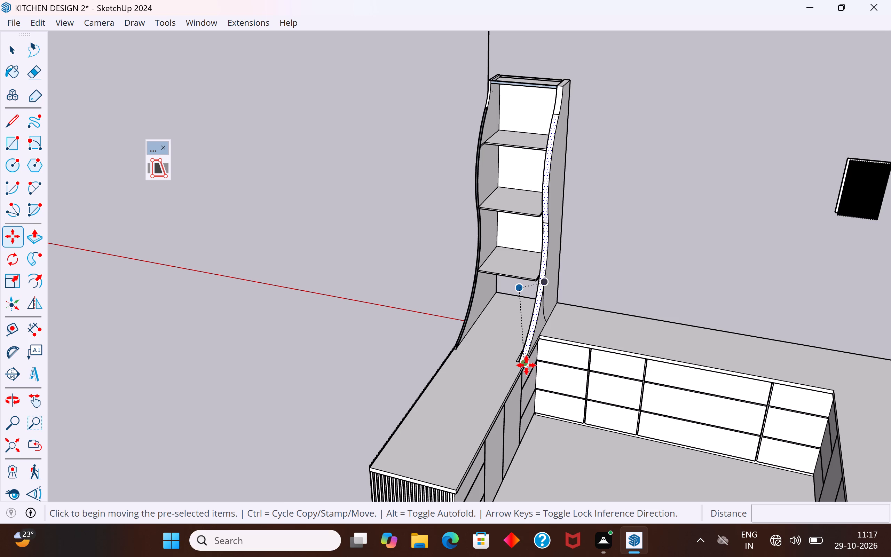
scroll(526, 365, up, 4)
ctrl+click(526, 365)
click(423, 340)
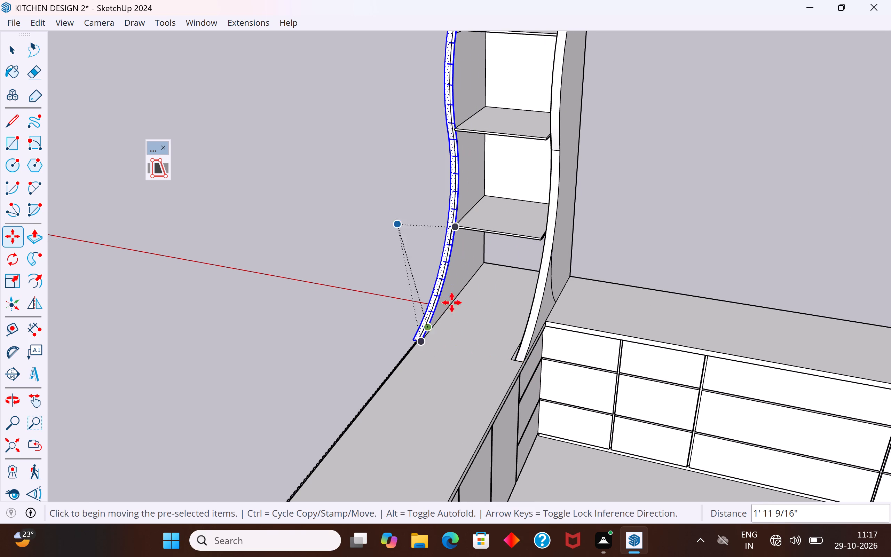
click(14, 55)
click(281, 121)
Examine how the copied curved faces sit against the fluted-side panel from above and from the front.
middle_drag(303, 139, 822, 201)
middle_drag(505, 265, 463, 347)
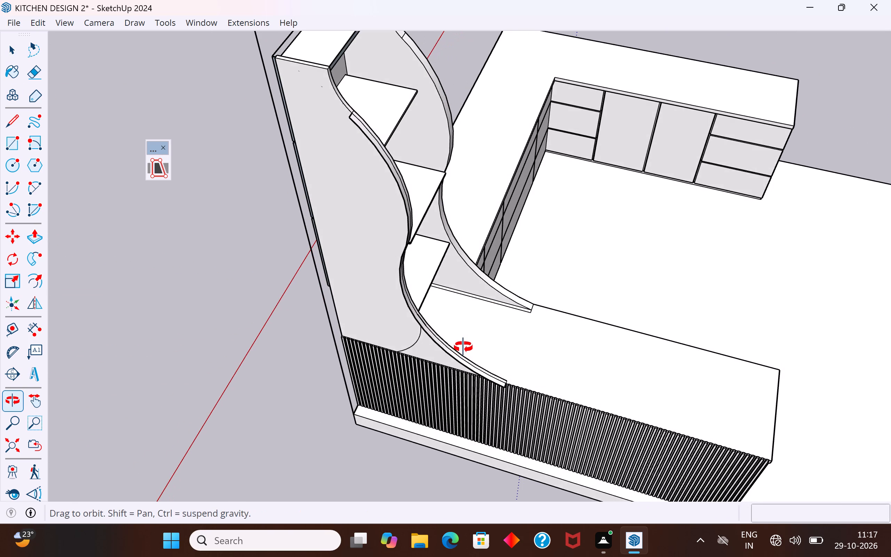
middle_drag(463, 347, 399, 400)
middle_drag(683, 220, 490, 254)
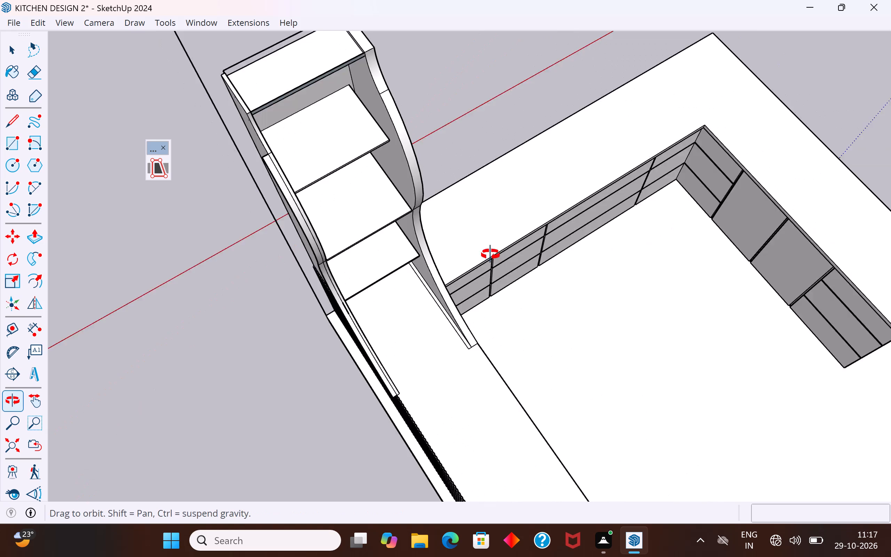
middle_drag(490, 254, 476, 251)
scroll(680, 253, down, 4)
middle_drag(582, 324, 390, 118)
scroll(464, 95, up, 4)
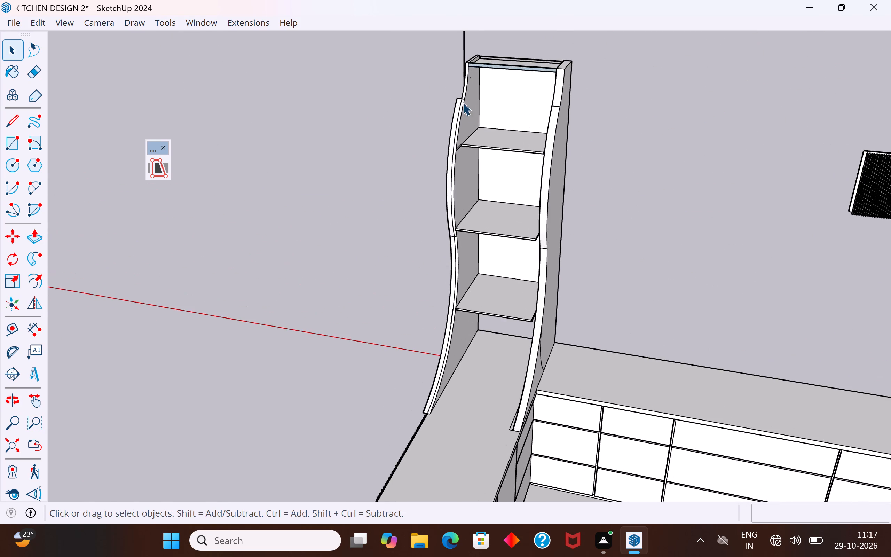
Delete the upper copied curved face on the fluted-side panel, along with its leftover outer curve and top end edge.
middle_drag(471, 109, 571, 144)
scroll(429, 137, up, 4)
click(457, 110)
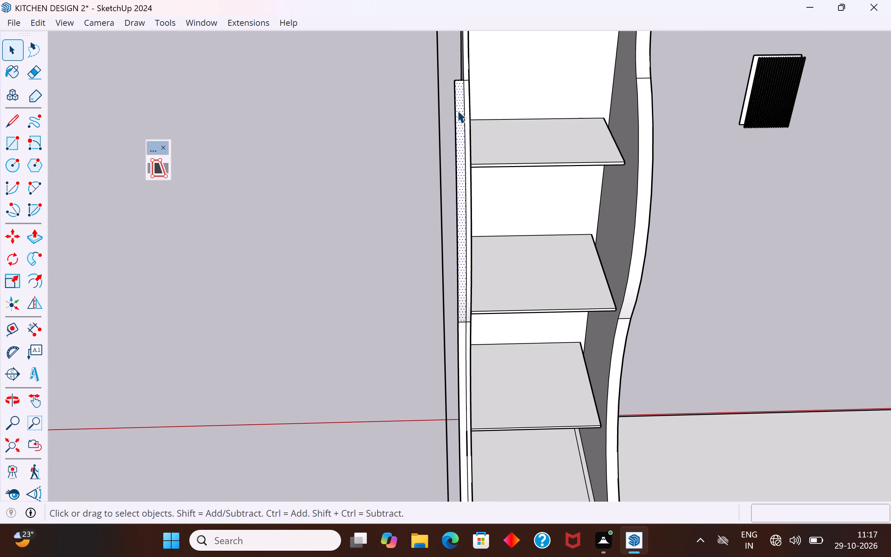
key(Delete)
click(455, 80)
key(Delete)
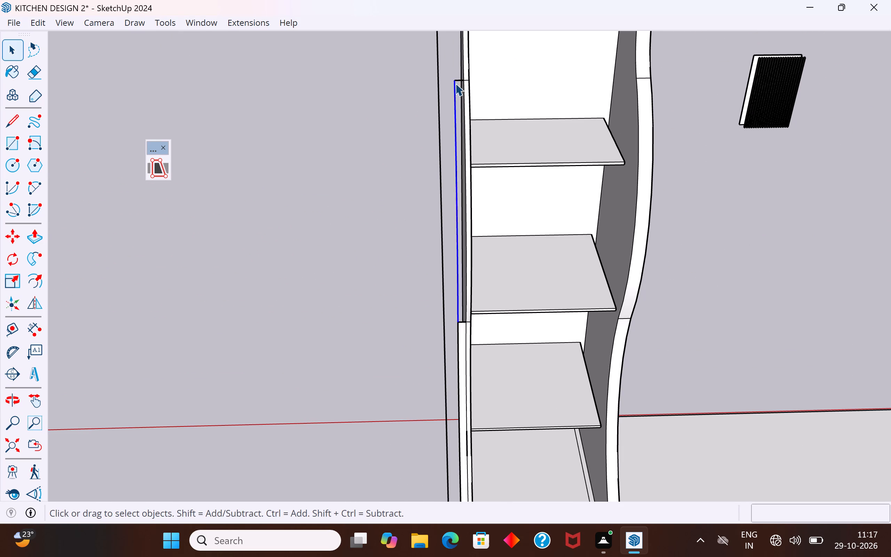
click(456, 80)
key(Delete)
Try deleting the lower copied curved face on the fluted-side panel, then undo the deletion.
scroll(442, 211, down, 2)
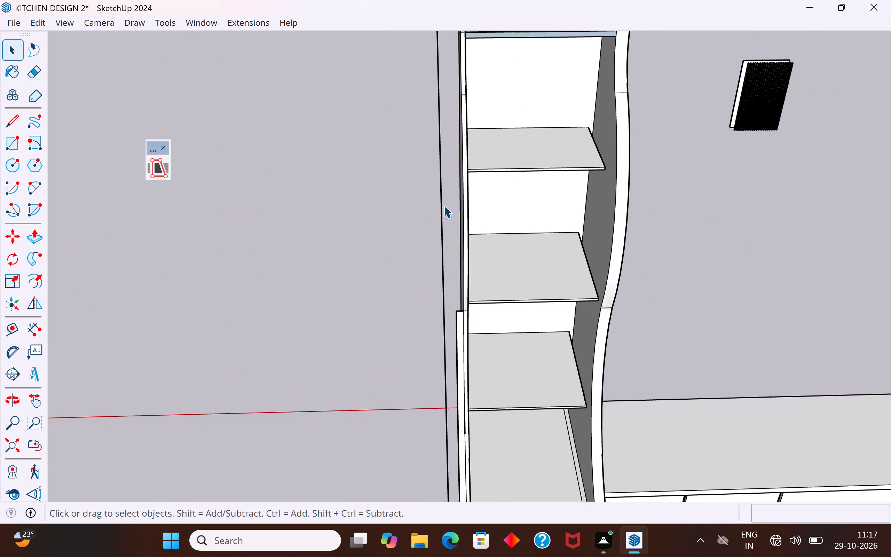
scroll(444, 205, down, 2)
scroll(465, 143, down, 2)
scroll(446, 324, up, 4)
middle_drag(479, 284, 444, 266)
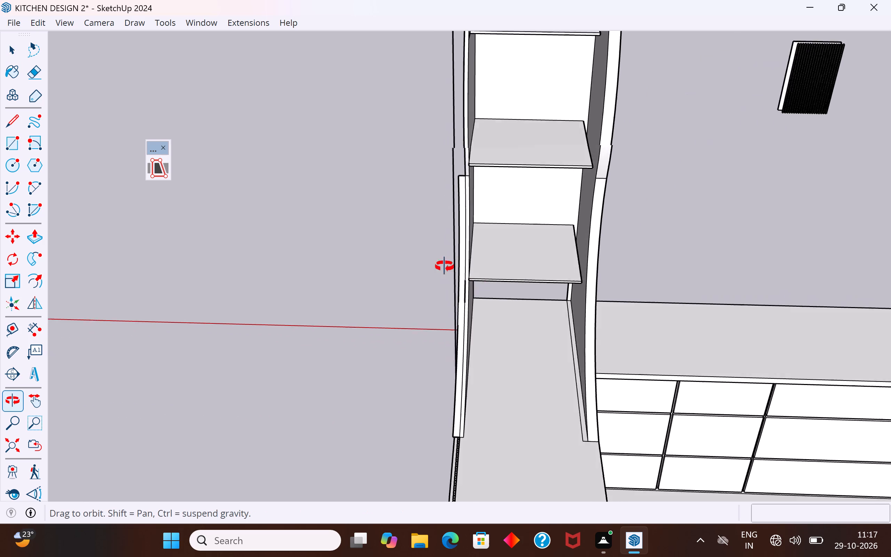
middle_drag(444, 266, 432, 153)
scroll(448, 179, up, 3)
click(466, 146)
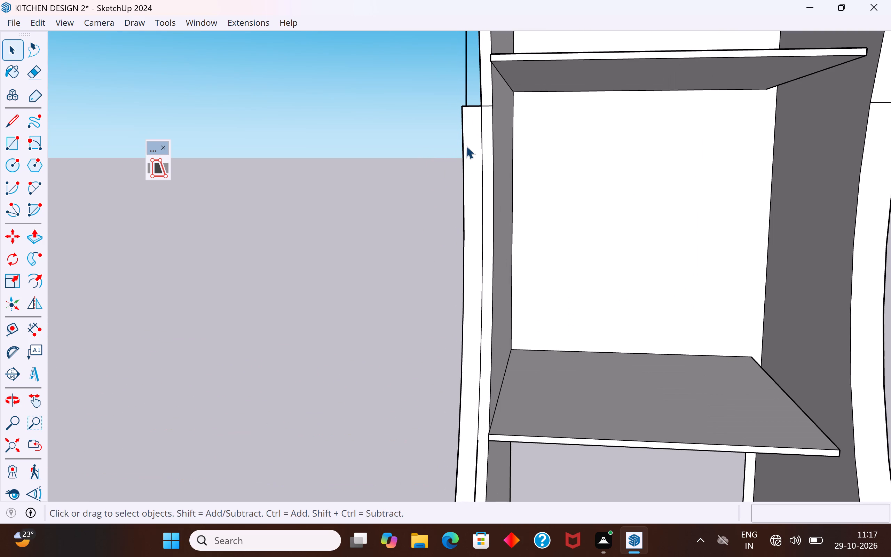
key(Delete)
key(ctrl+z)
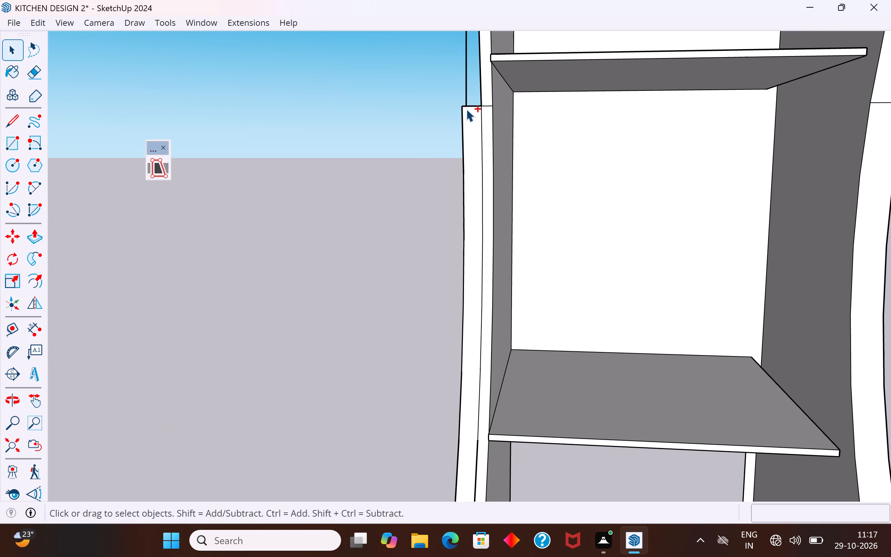
Delete the top four cross edges of the lower copied strip one by one to remove its uppermost face segments.
click(471, 105)
key(Delete)
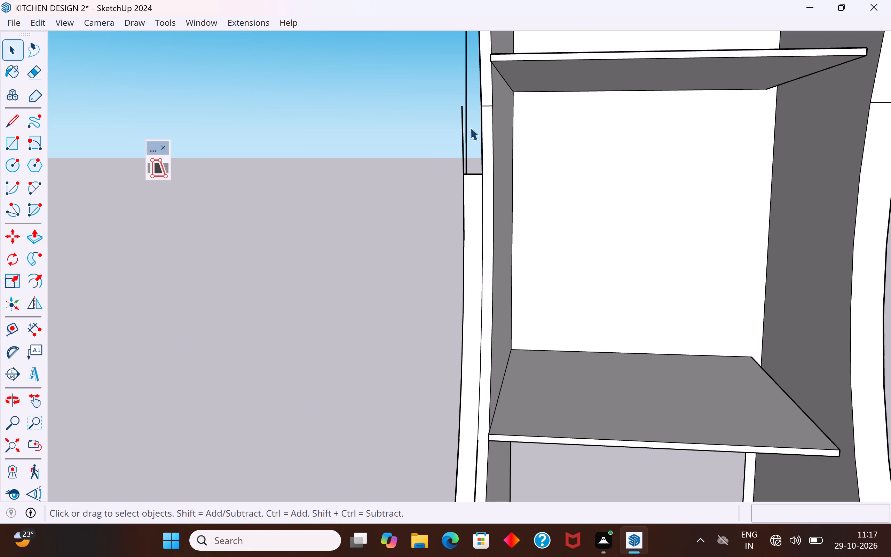
click(473, 175)
key(Delete)
click(472, 243)
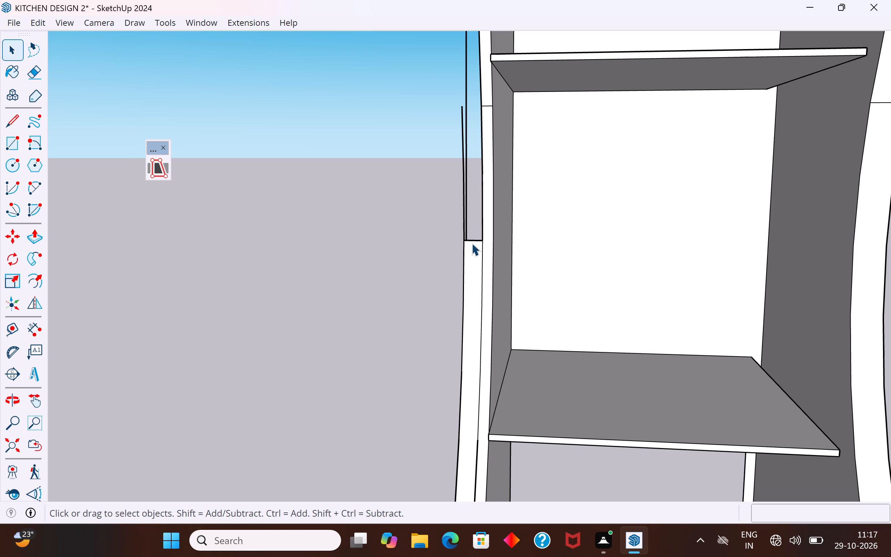
key(Delete)
key(ctrl+z)
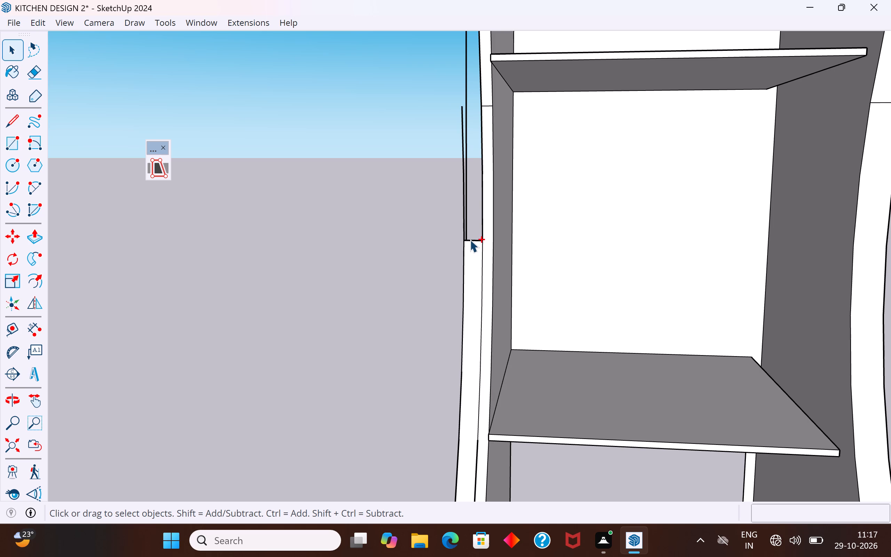
click(471, 239)
key(Delete)
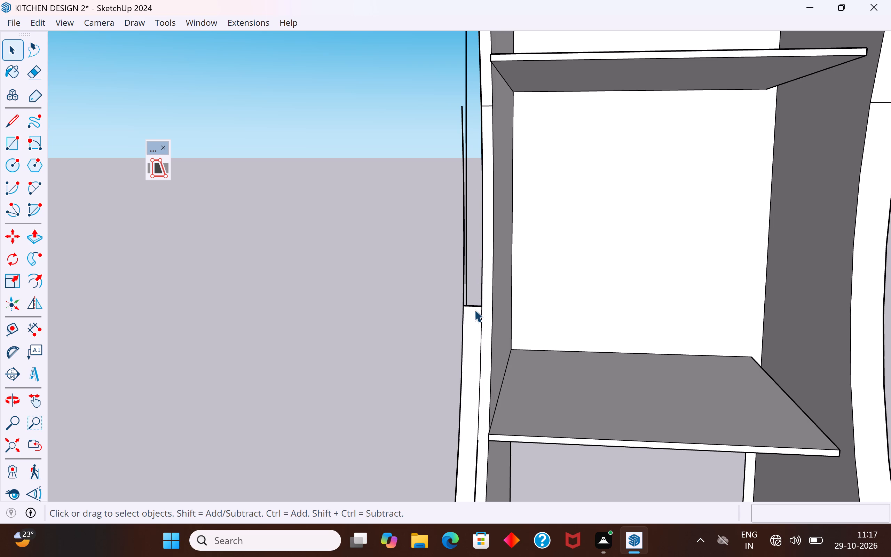
click(475, 306)
key(Delete)
scroll(505, 160, down, 5)
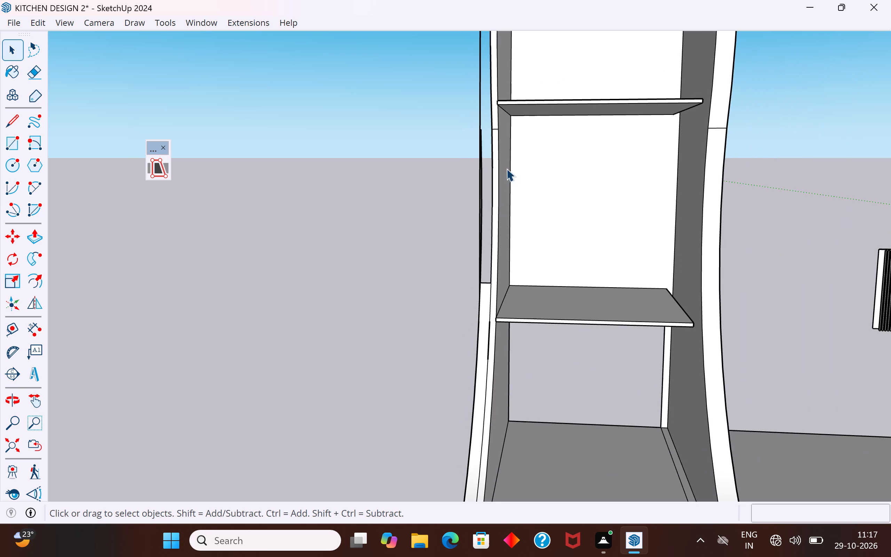
scroll(546, 179, down, 3)
scroll(554, 137, down, 2)
middle_drag(553, 162, 553, 266)
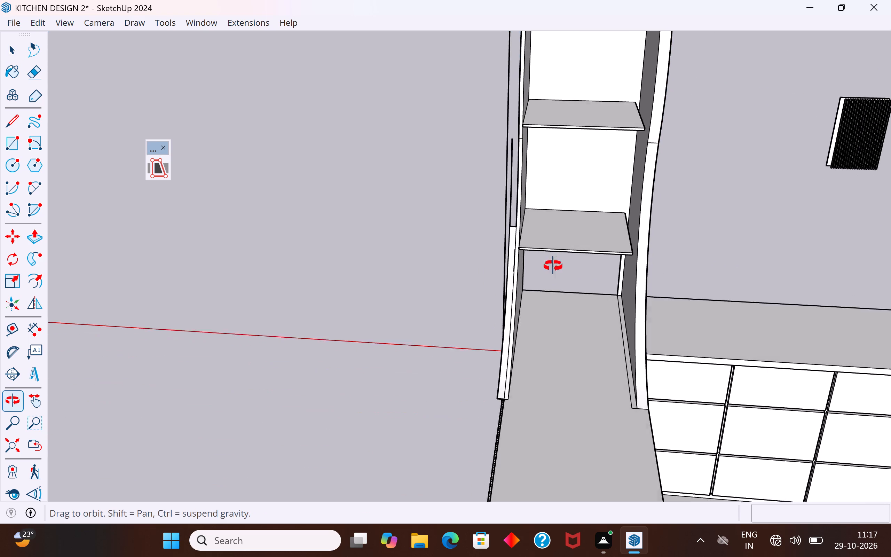
Delete the next top cross edge of the lower copied strip to remove its uppermost face segment.
middle_drag(553, 266, 554, 274)
scroll(508, 312, up, 4)
click(514, 180)
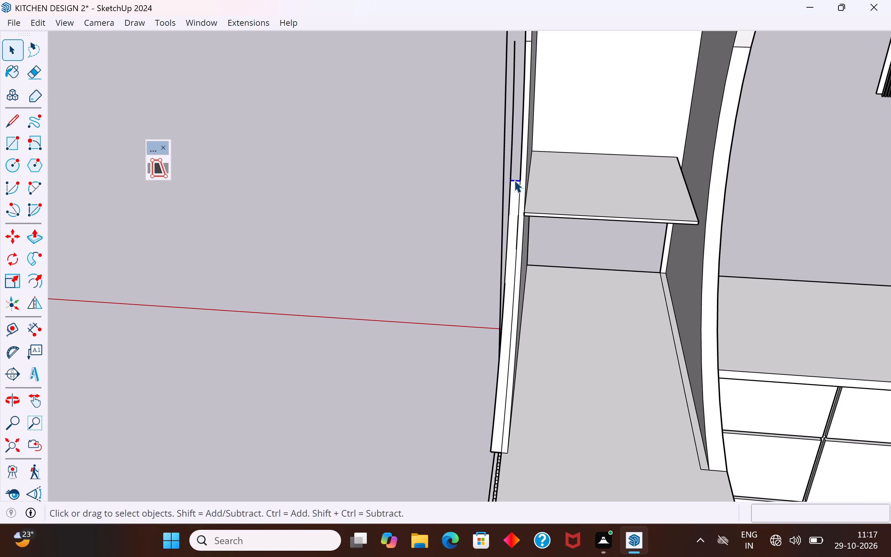
key(Delete)
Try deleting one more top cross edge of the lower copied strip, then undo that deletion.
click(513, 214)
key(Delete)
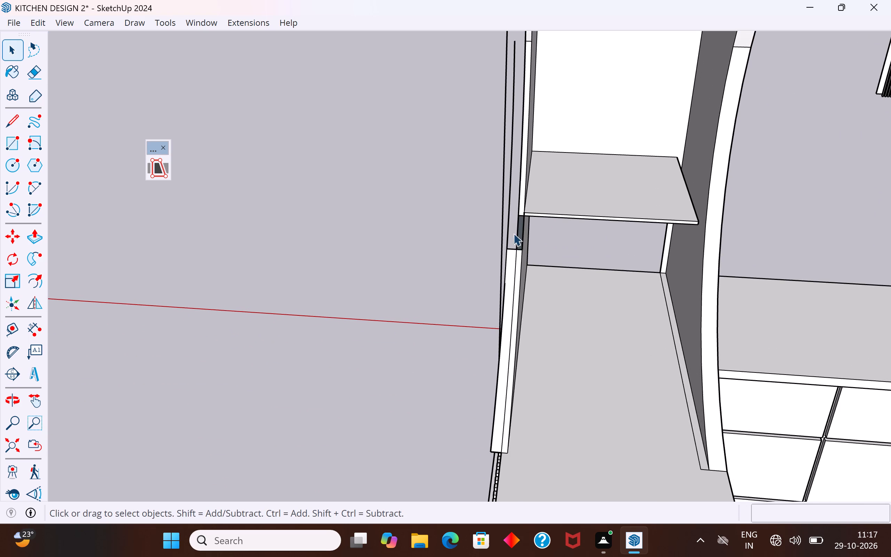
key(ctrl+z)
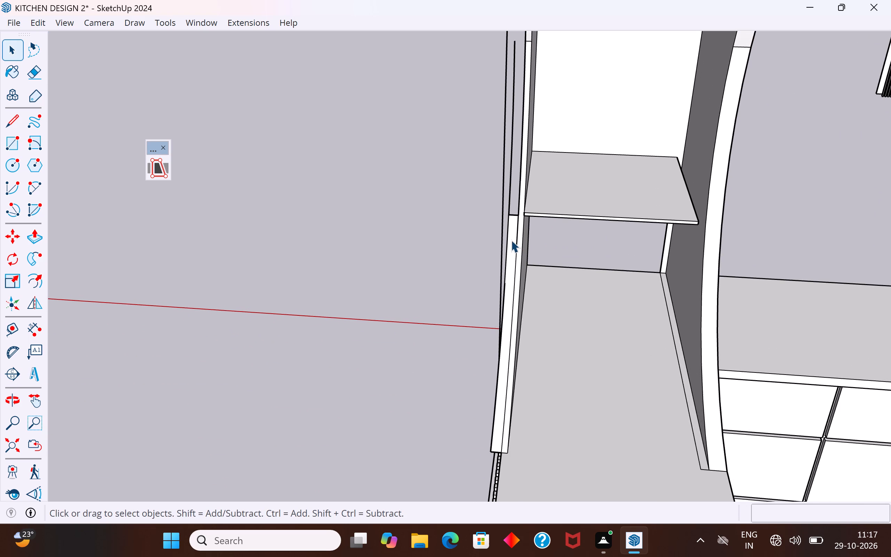
Examine from several angles how the remaining lower copied strip meets the fluted-side panel's curved front edge.
click(511, 240)
scroll(568, 142, down, 4)
middle_drag(470, 229, 597, 217)
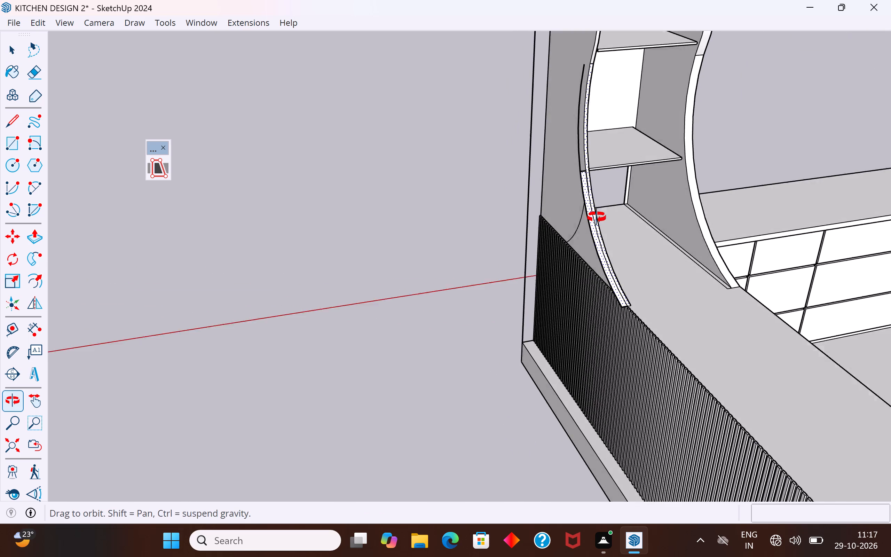
middle_drag(597, 217, 598, 195)
middle_drag(575, 225, 413, 278)
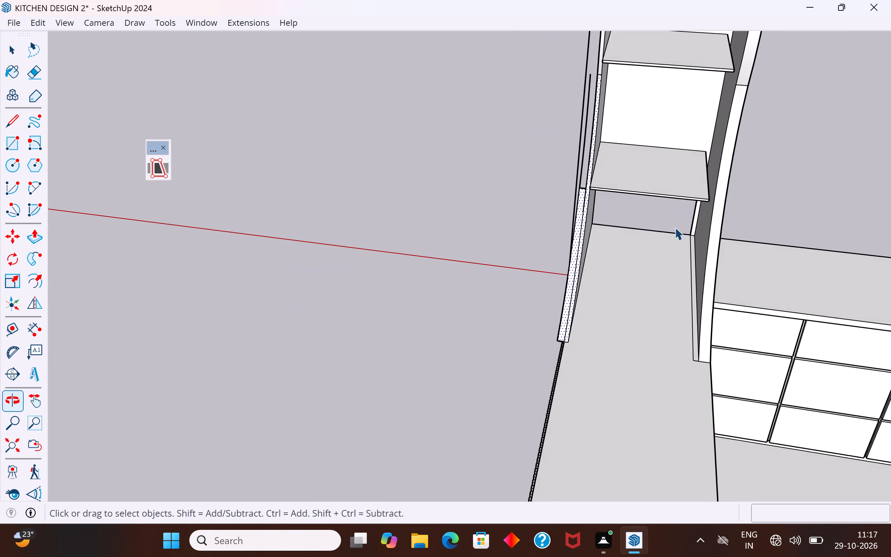
click(784, 166)
scroll(551, 141, down, 4)
middle_drag(568, 274, 652, 281)
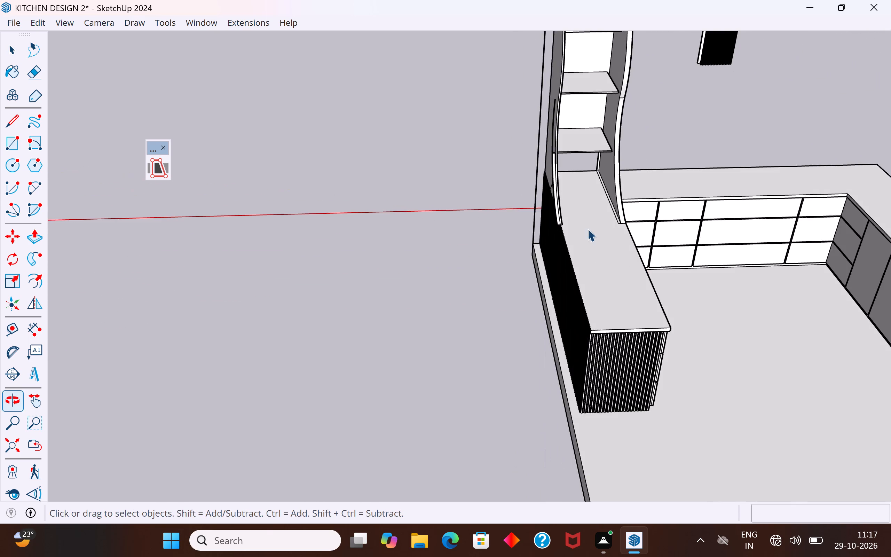
scroll(582, 222, up, 7)
middle_drag(550, 185, 440, 185)
Select the remaining curved front face at the bottom of the fluted-side panel, below the lowest shelf.
click(559, 114)
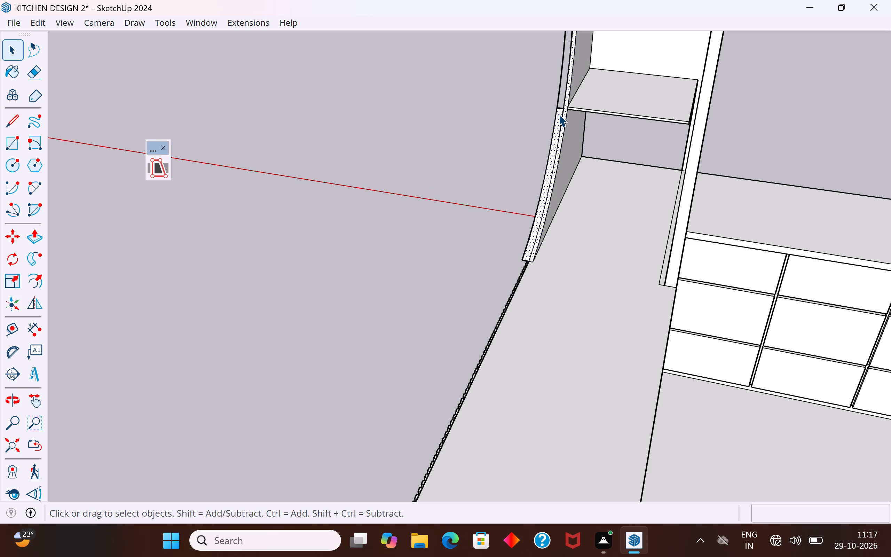
click(555, 126)
click(555, 128)
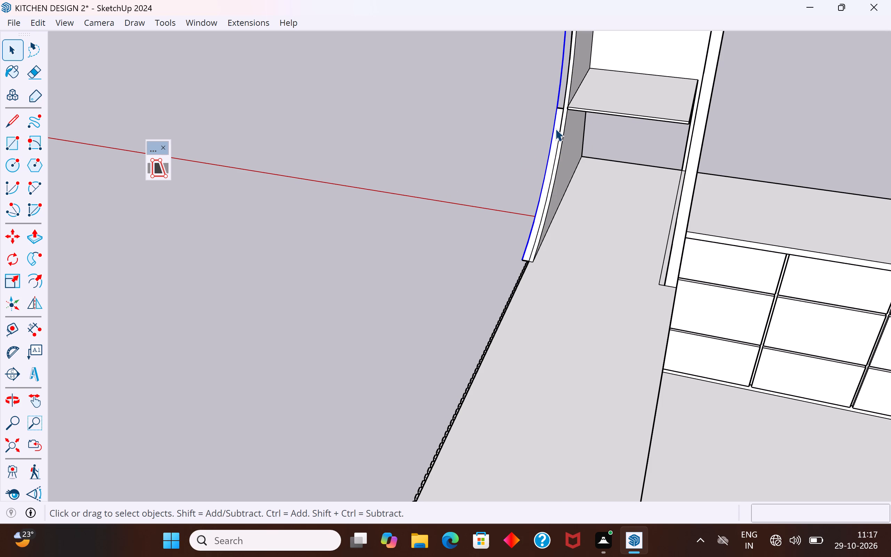
click(557, 128)
scroll(557, 128, up, 2)
scroll(595, 98, down, 2)
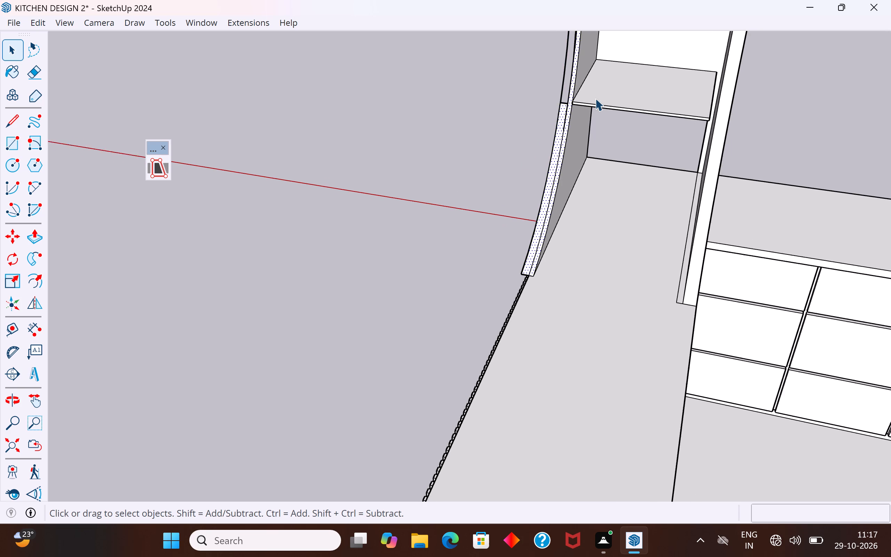
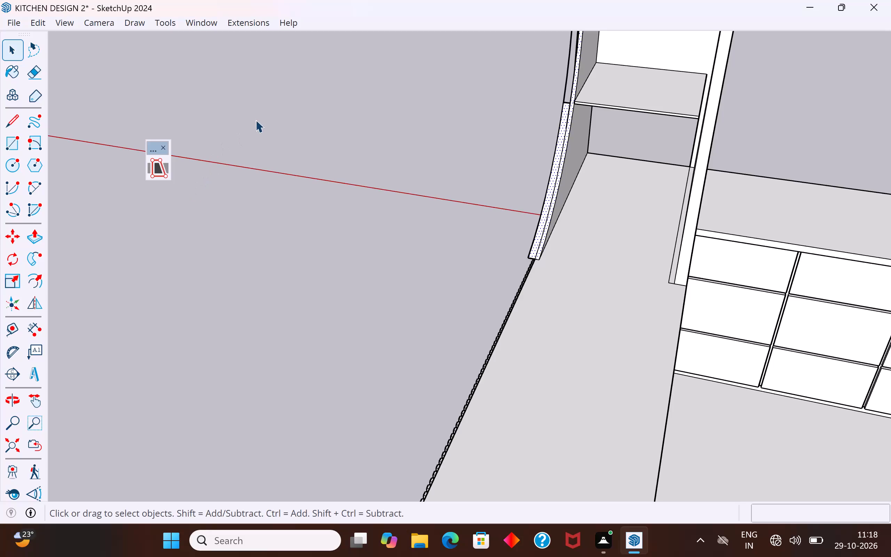
Draw a cross line about 1 3/16" long across the copied front strip of the fluted-side panel, below the lowest shelf.
middle_drag(504, 163, 648, 102)
click(759, 111)
scroll(504, 72, up, 2)
middle_drag(544, 138, 520, 162)
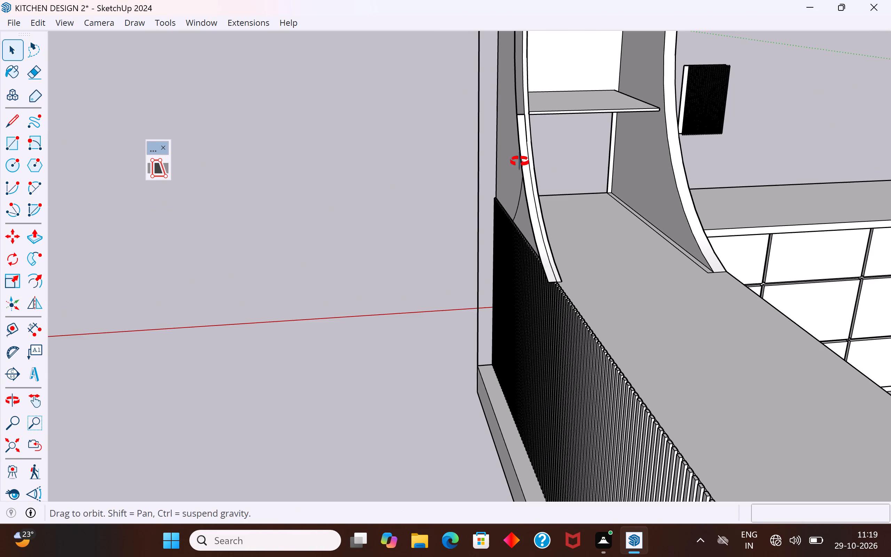
middle_drag(520, 162, 492, 181)
click(459, 198)
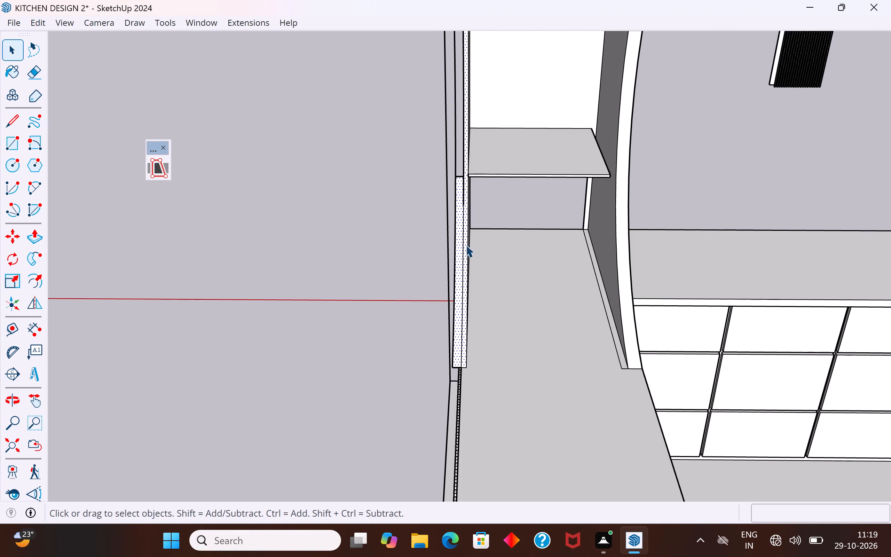
scroll(454, 260, up, 1)
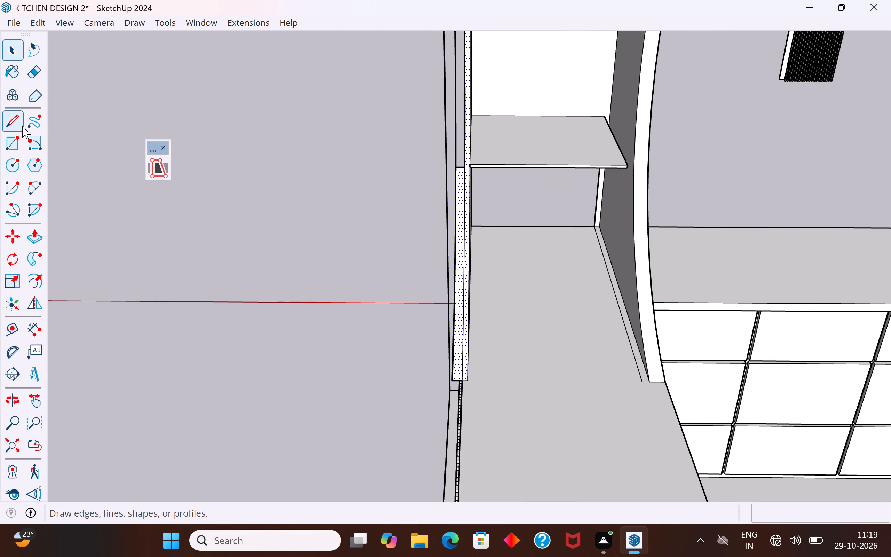
click(17, 118)
scroll(419, 199, up, 2)
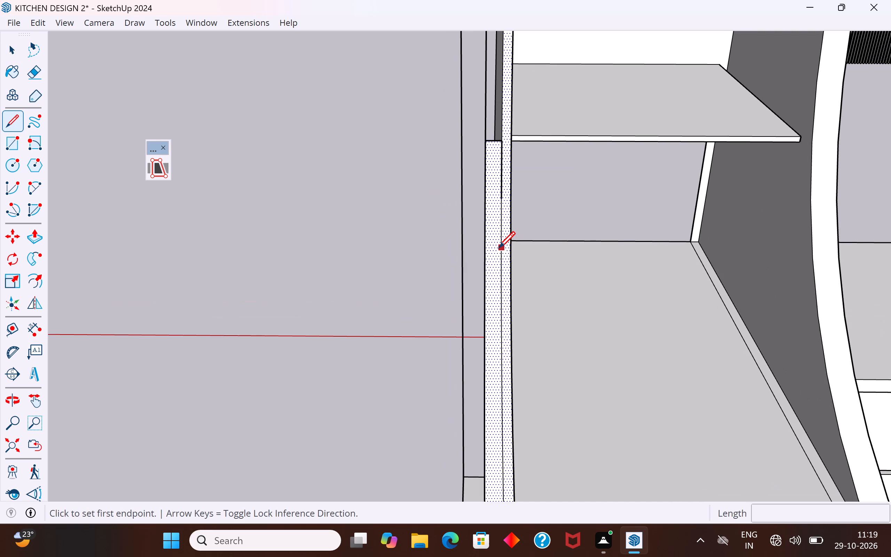
click(499, 248)
click(486, 244)
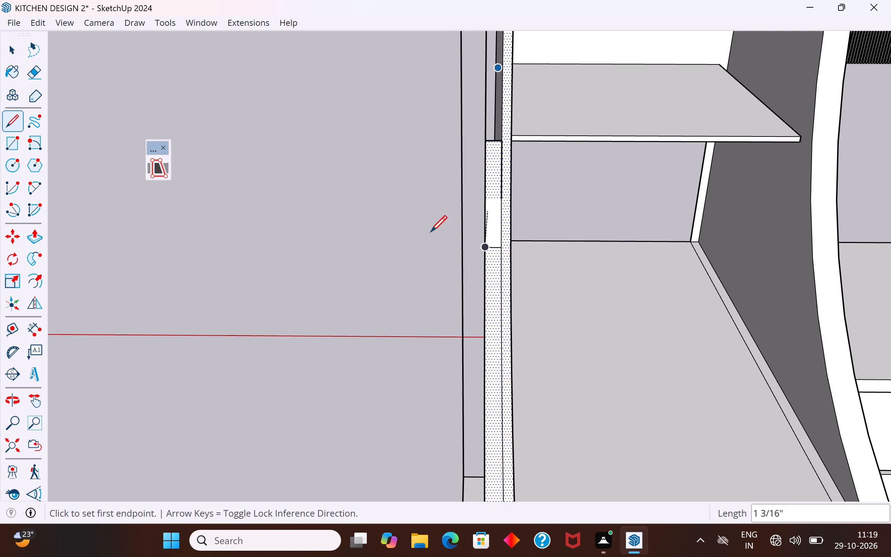
click(10, 44)
click(309, 133)
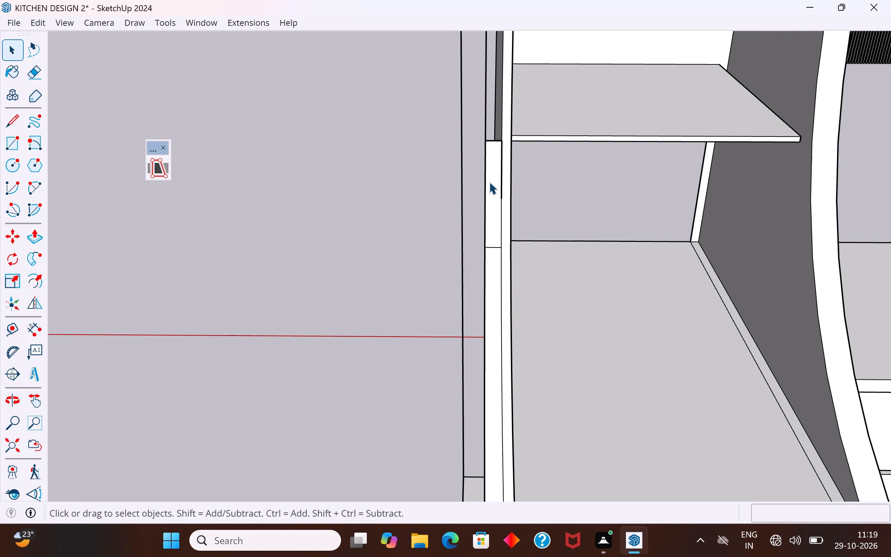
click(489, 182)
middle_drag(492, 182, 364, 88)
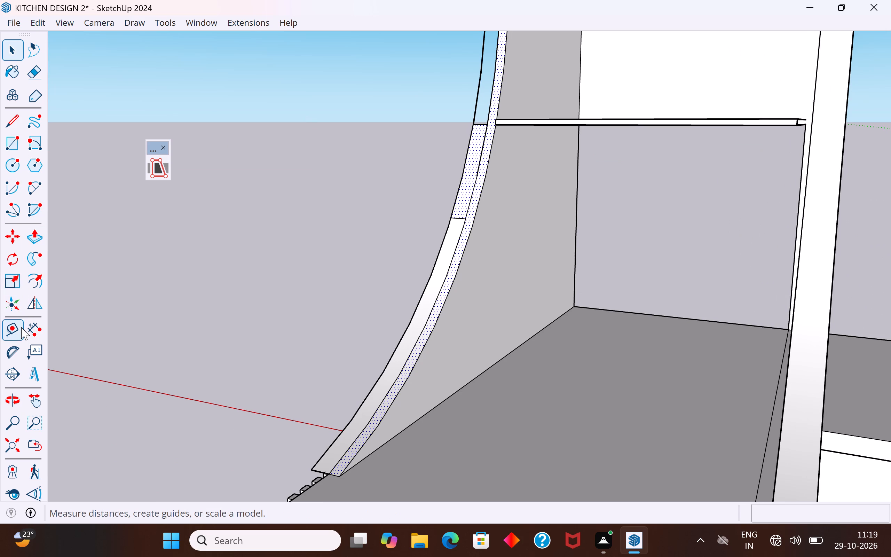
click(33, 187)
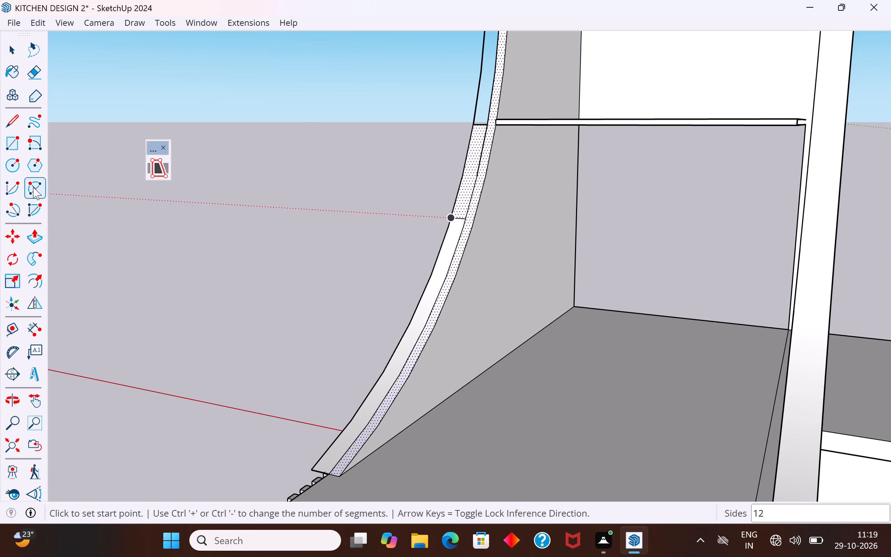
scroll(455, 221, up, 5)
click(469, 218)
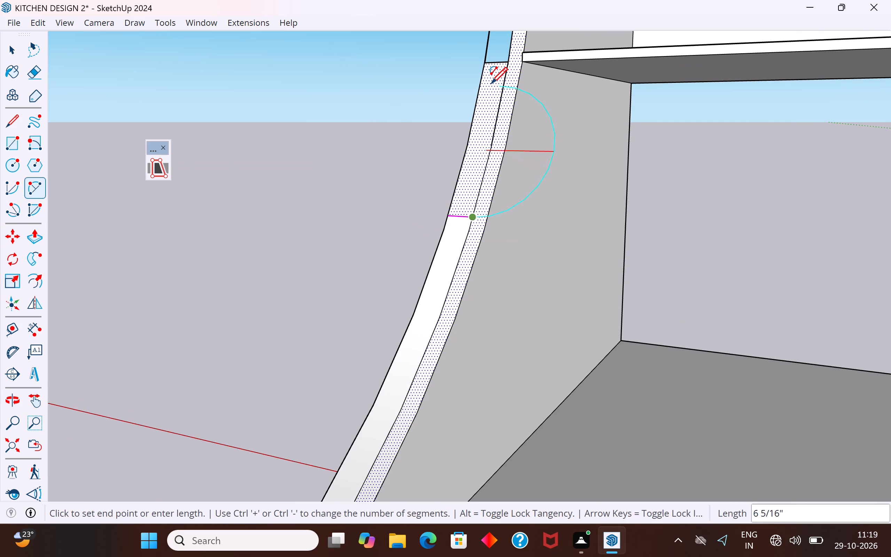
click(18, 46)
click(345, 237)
Examine the divided front strip from both sides of the fluted-side panel and check which geometry it connects to.
middle_drag(478, 158, 748, 165)
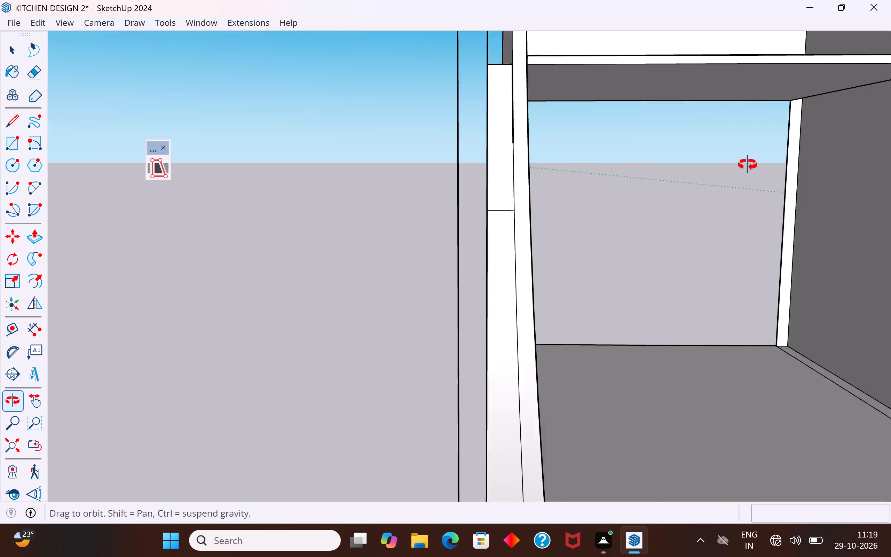
middle_drag(748, 165, 890, 198)
middle_drag(463, 202, 819, 87)
scroll(632, 176, down, 2)
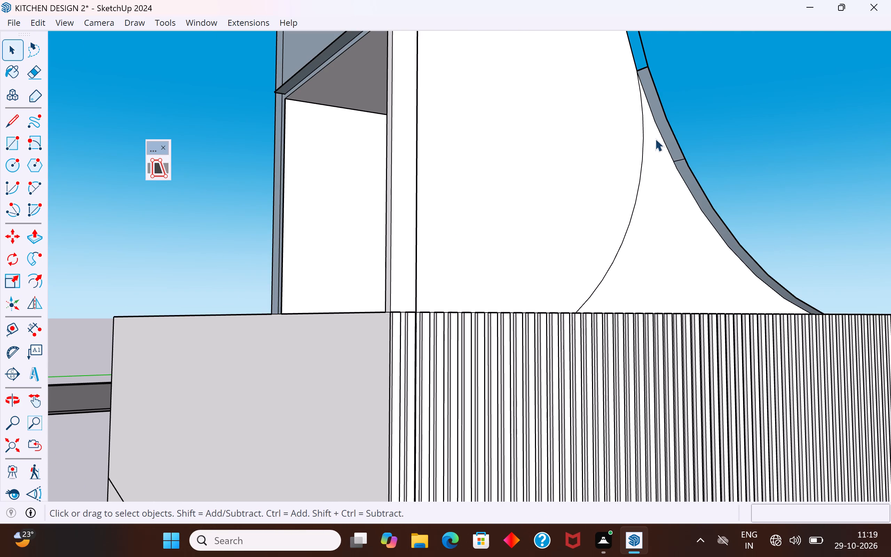
click(663, 126)
middle_drag(691, 148, 128, 337)
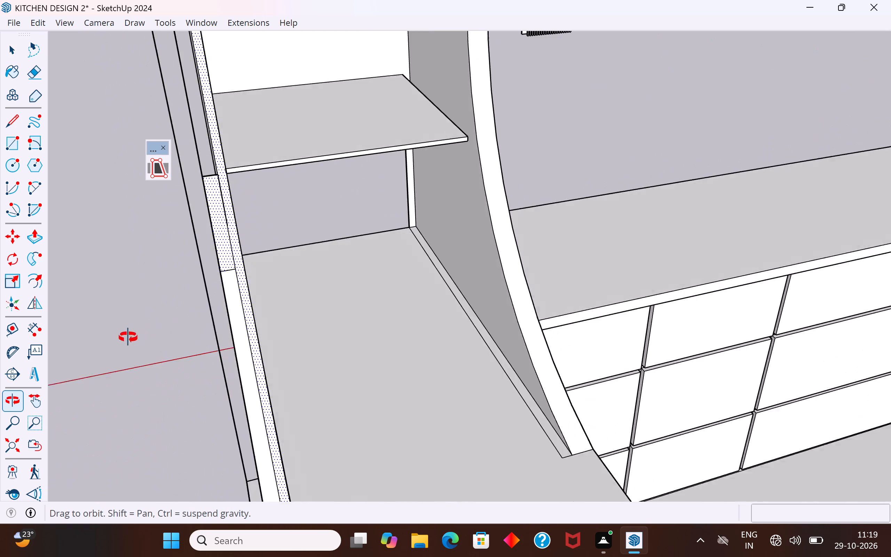
middle_drag(128, 337, 118, 337)
triple_click(214, 222)
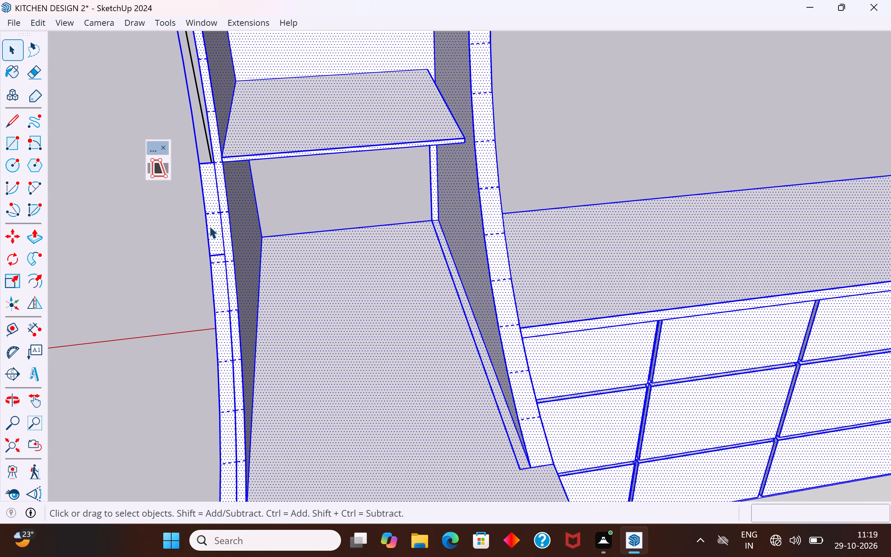
click(165, 253)
click(217, 236)
right_click(217, 236)
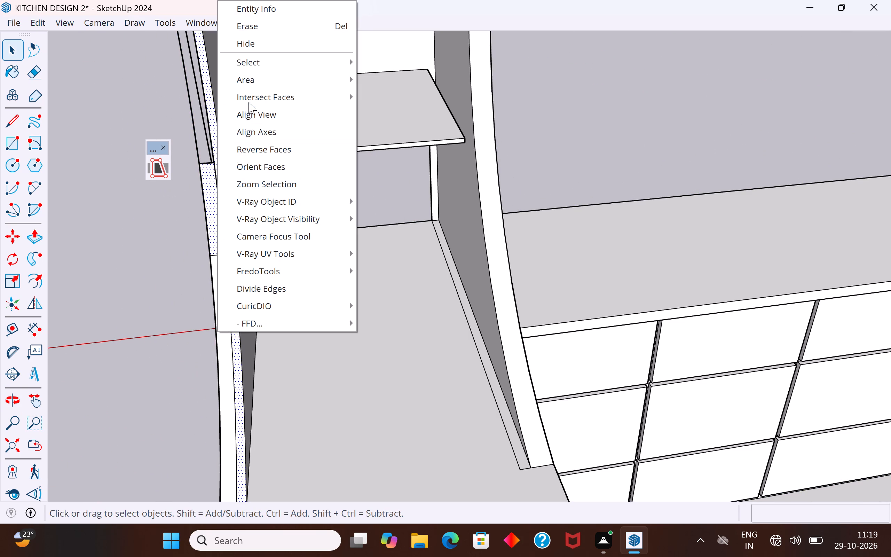
click(628, 132)
Delete the copied strip's outer curved edge below the new cross line to remove its lower face.
scroll(724, 101, down, 4)
middle_drag(554, 222, 513, 277)
scroll(557, 240, up, 5)
click(542, 245)
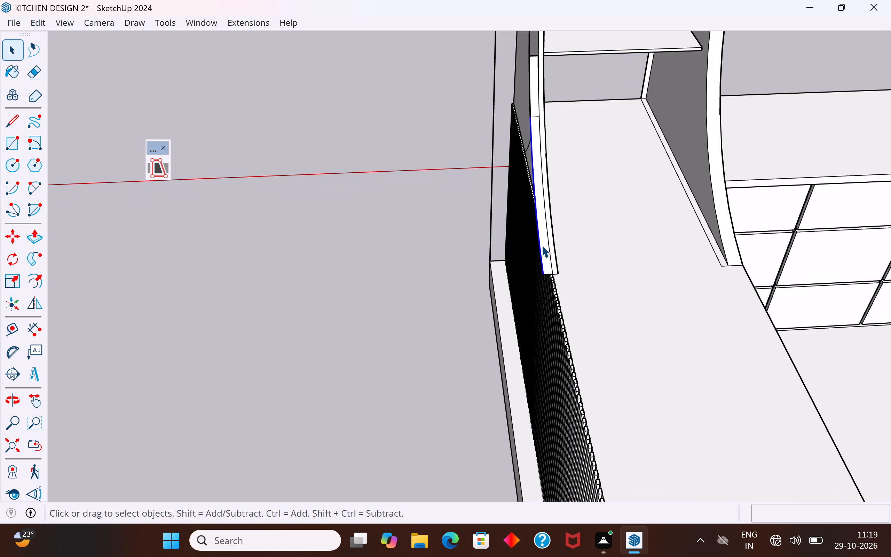
key(Delete)
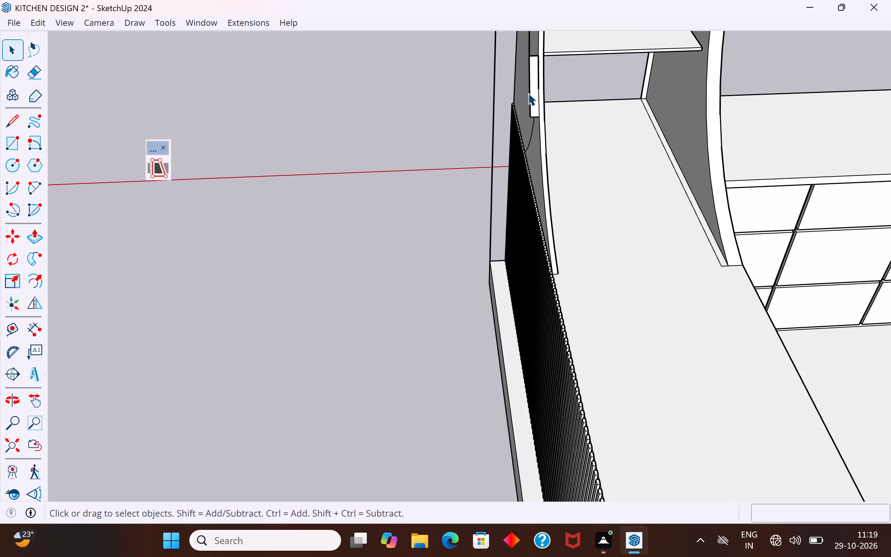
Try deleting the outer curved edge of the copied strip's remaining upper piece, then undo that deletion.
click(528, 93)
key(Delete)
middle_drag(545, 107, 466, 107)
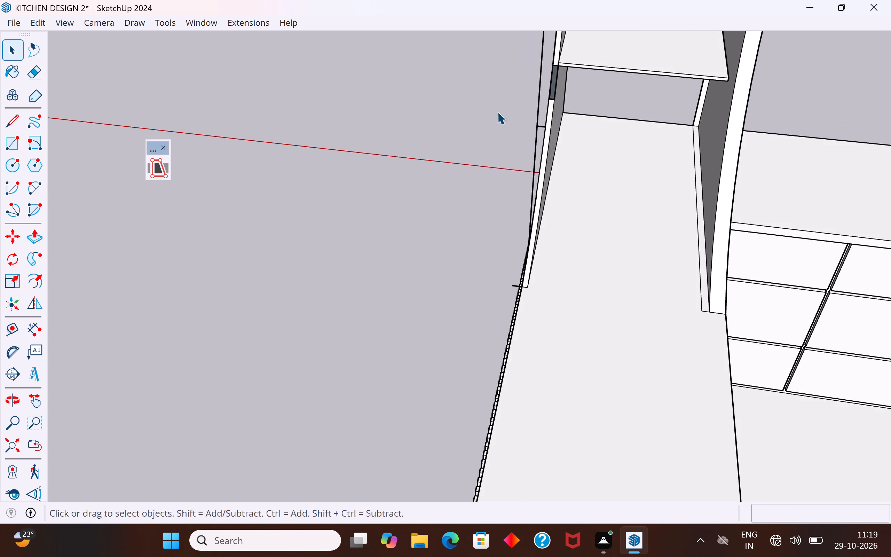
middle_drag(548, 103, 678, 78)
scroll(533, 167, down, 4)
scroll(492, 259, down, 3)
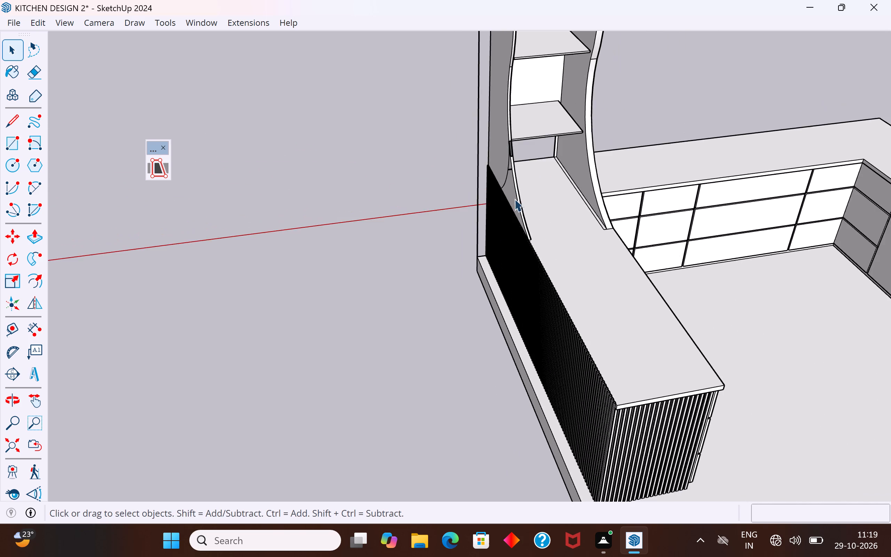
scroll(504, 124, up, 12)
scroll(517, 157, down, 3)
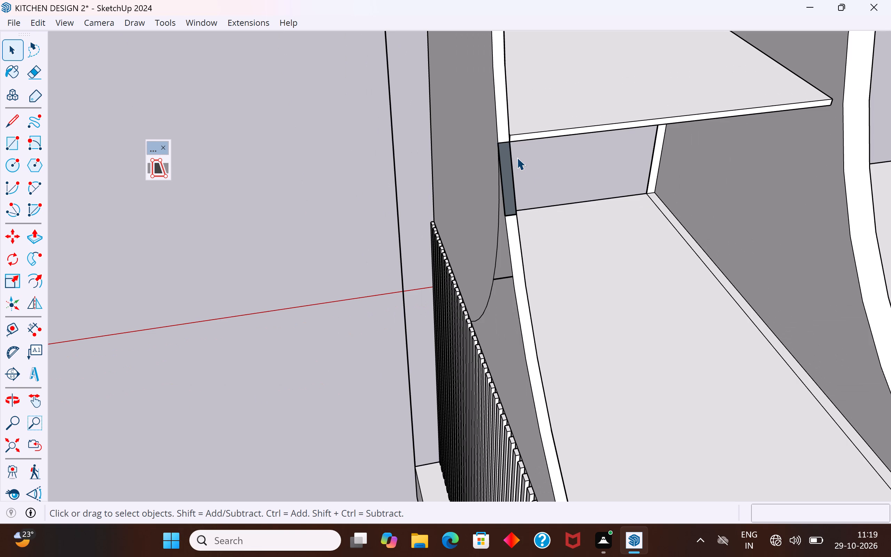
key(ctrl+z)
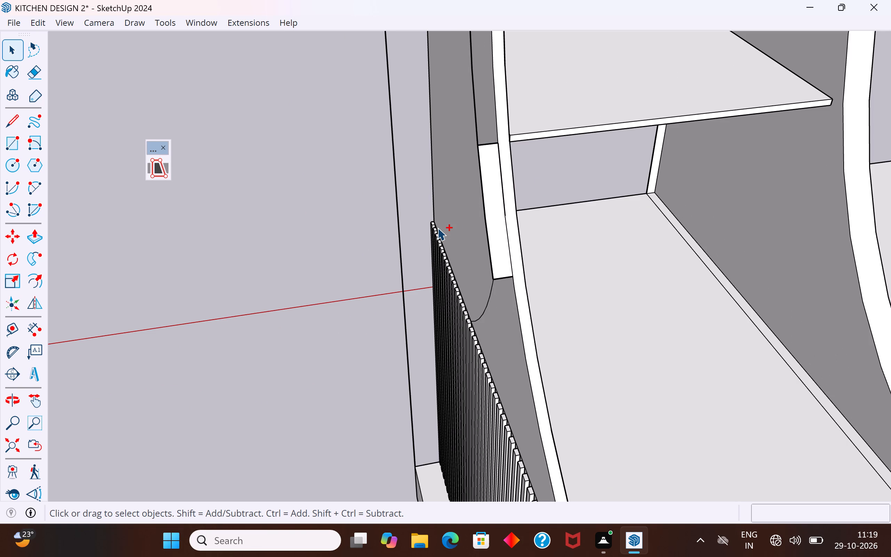
Delete the outer curved edge of the copied strip's remaining upper piece, just below the lowest shelf.
click(476, 134)
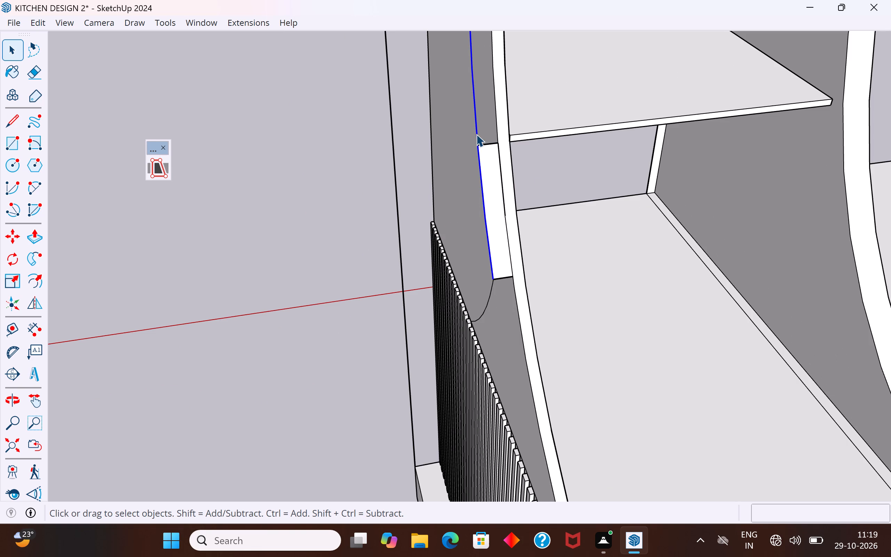
key(Delete)
Delete the leftover short cross edge sticking out from the fluted-side panel's curved front edge.
middle_drag(502, 156, 324, 104)
middle_drag(456, 142, 349, 140)
click(407, 244)
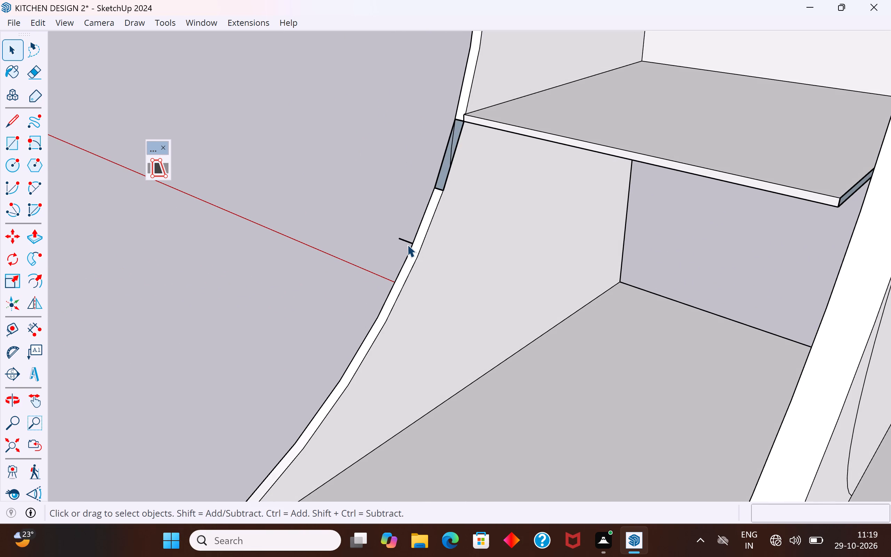
click(407, 238)
click(406, 241)
key(Delete)
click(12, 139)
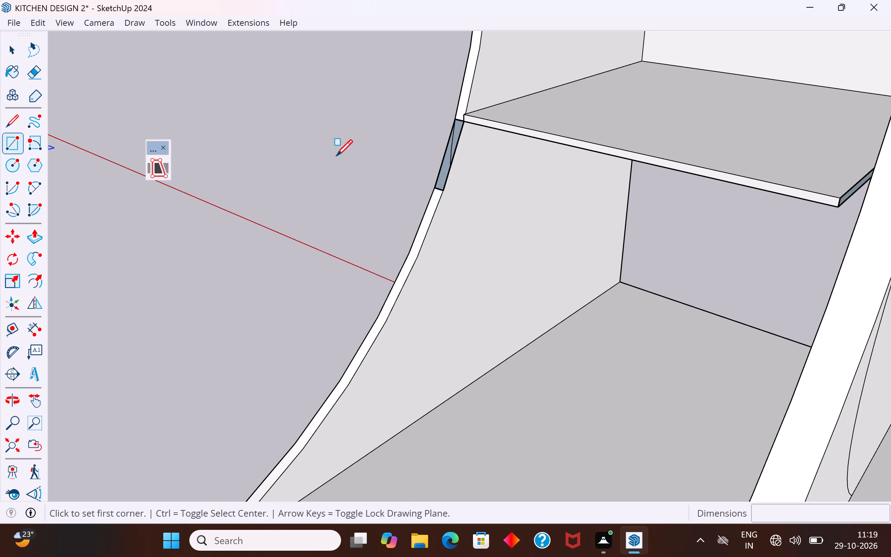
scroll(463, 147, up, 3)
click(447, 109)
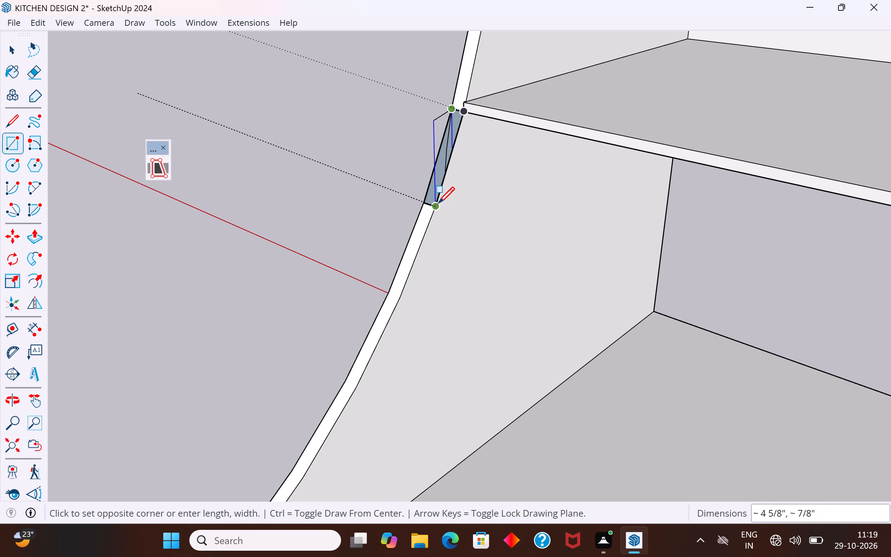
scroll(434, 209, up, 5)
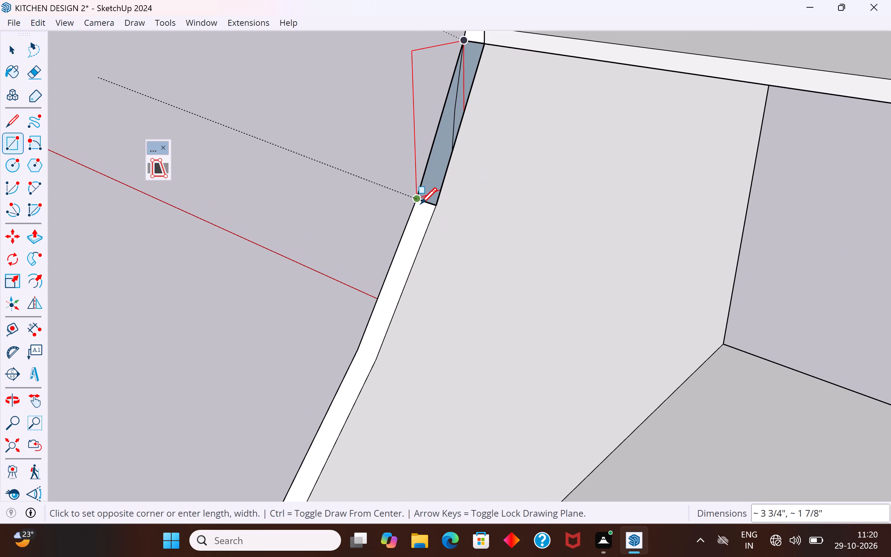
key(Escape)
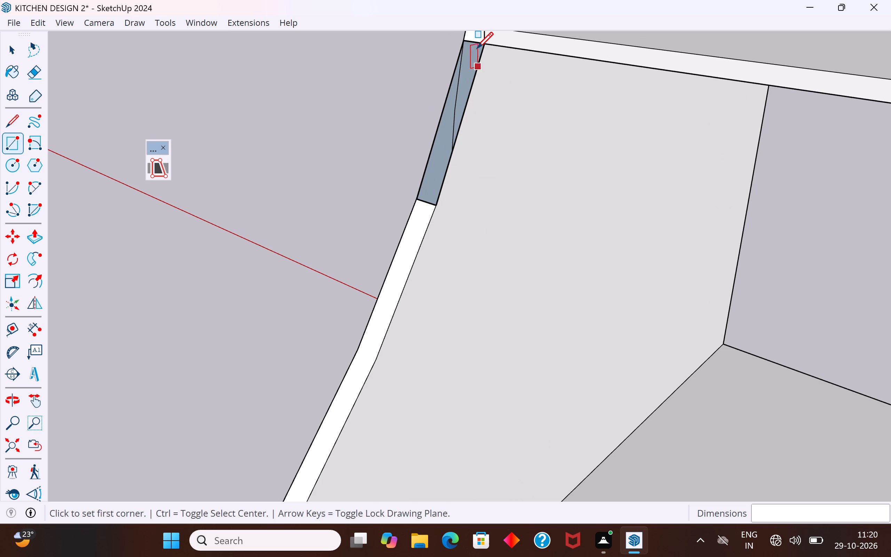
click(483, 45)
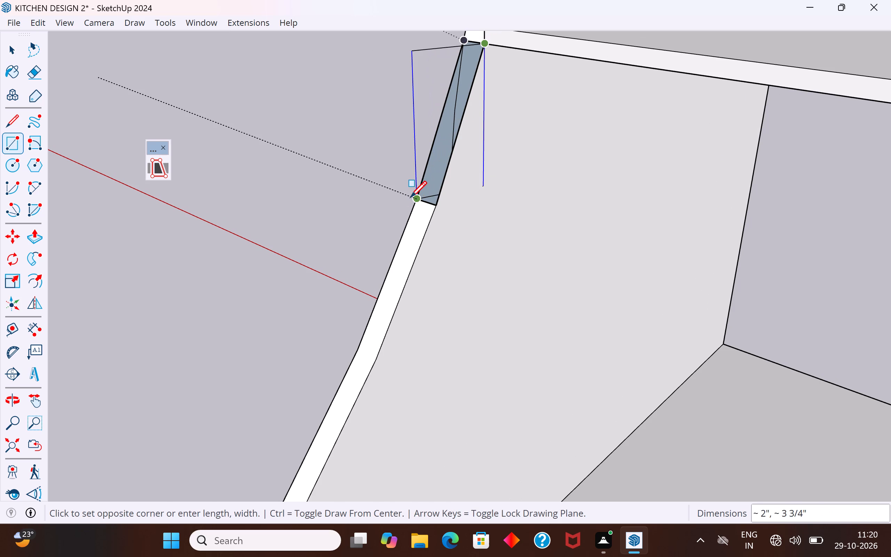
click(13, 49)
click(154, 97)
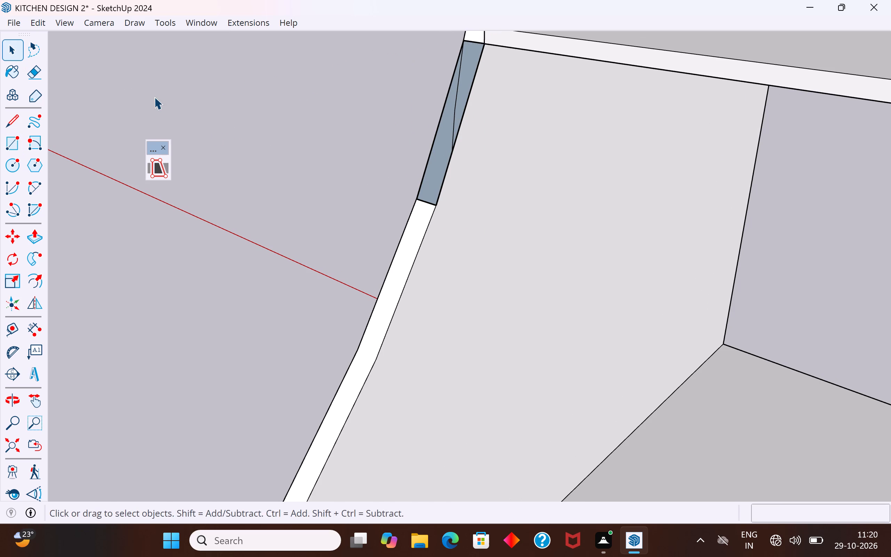
Examine the opening in the fluted-side panel's curved front edge below the lowest shelf from both sides of the unit.
middle_drag(309, 198, 747, 258)
scroll(468, 329, down, 4)
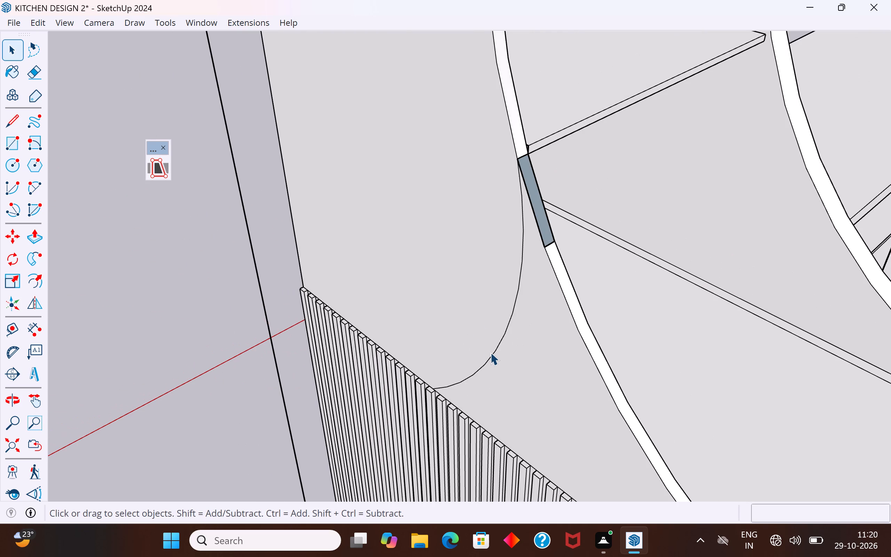
scroll(472, 211, down, 6)
middle_drag(616, 281, 593, 275)
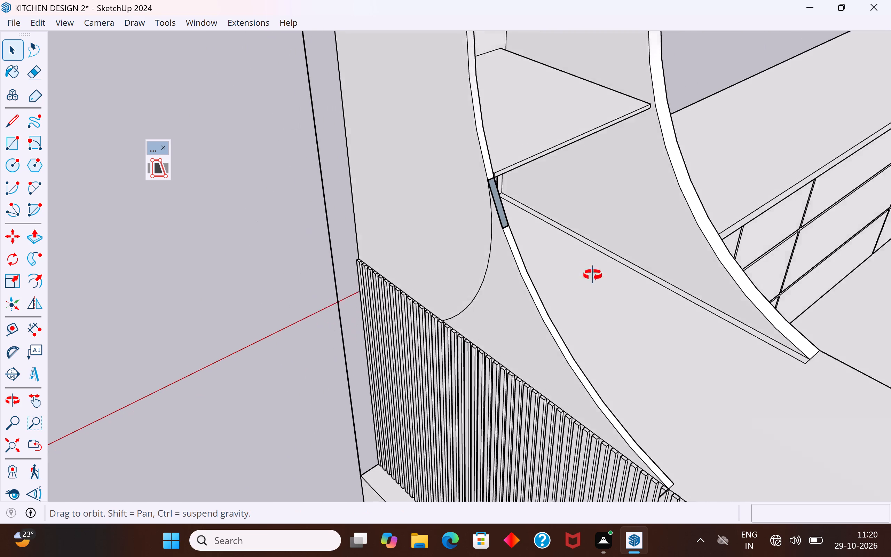
middle_drag(593, 275, 176, 247)
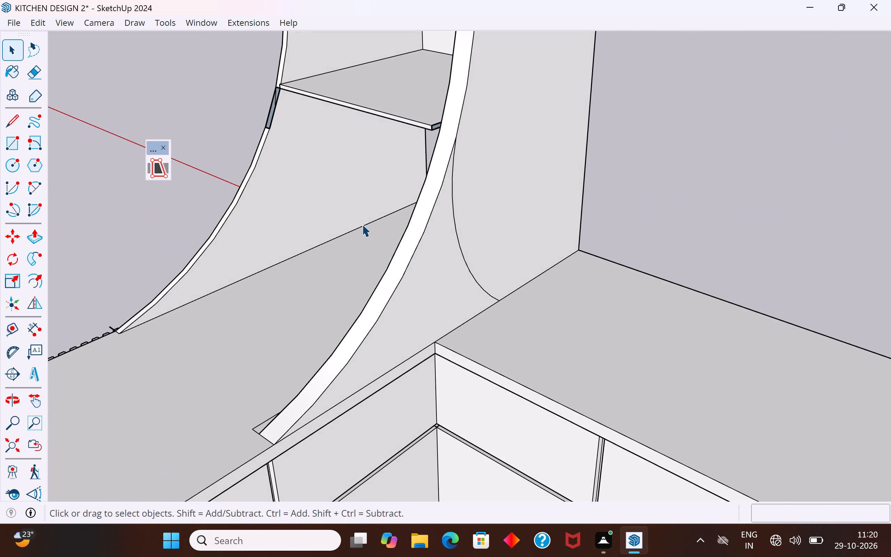
scroll(362, 224, down, 3)
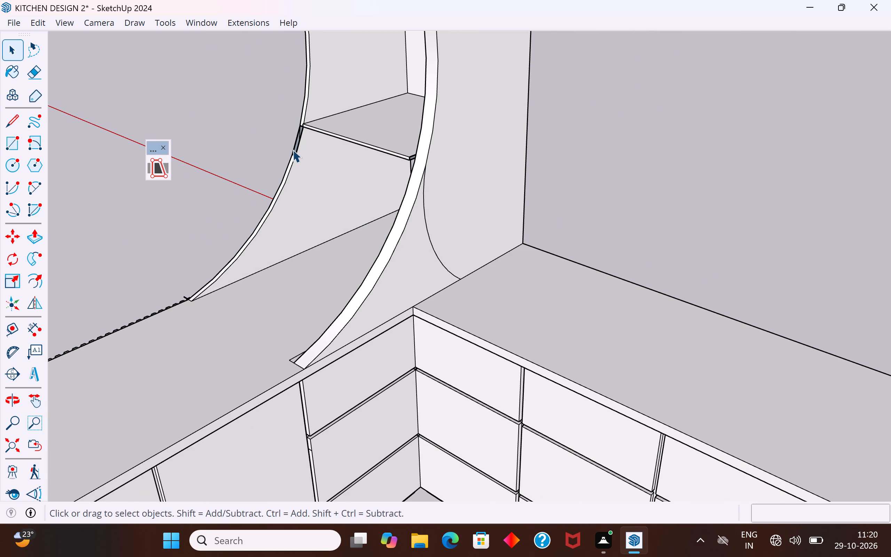
scroll(292, 149, up, 1)
middle_drag(292, 149, 305, 156)
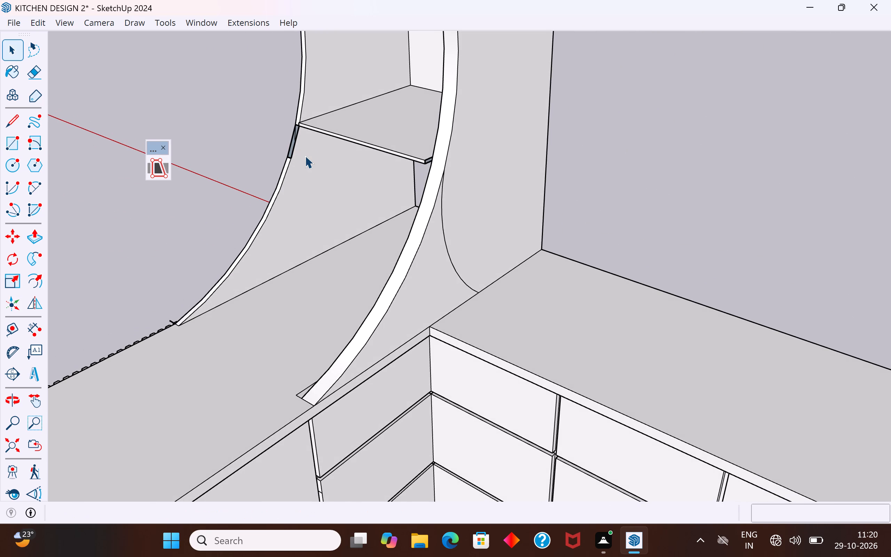
scroll(292, 144, up, 3)
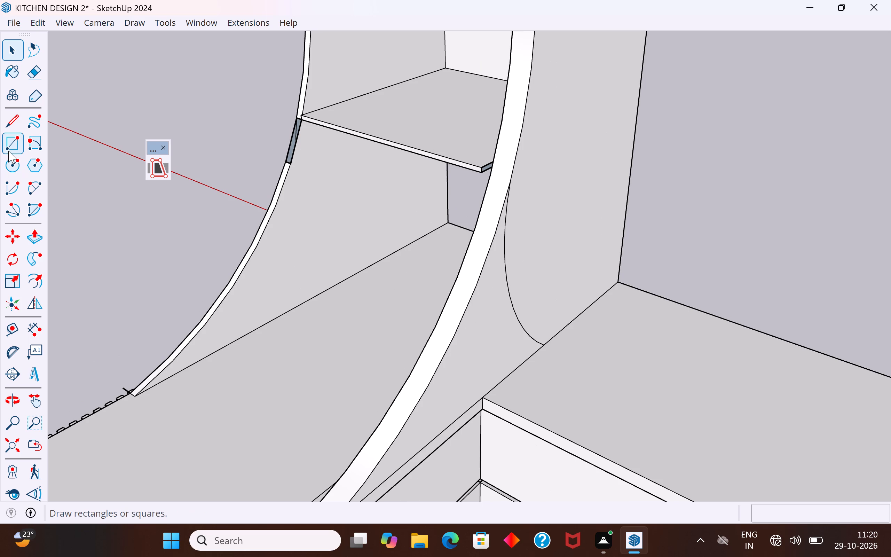
Fill the opening in the fluted-side panel's curved front edge below the lowest shelf with two rectangles, each about 3/8" by 4 3/16".
click(8, 145)
scroll(301, 101, up, 4)
scroll(290, 130, up, 4)
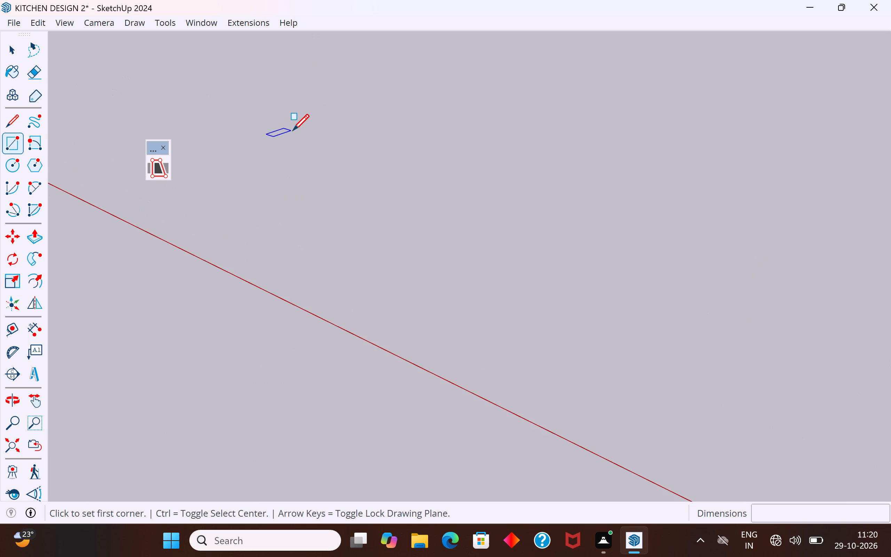
scroll(294, 130, down, 2)
click(323, 107)
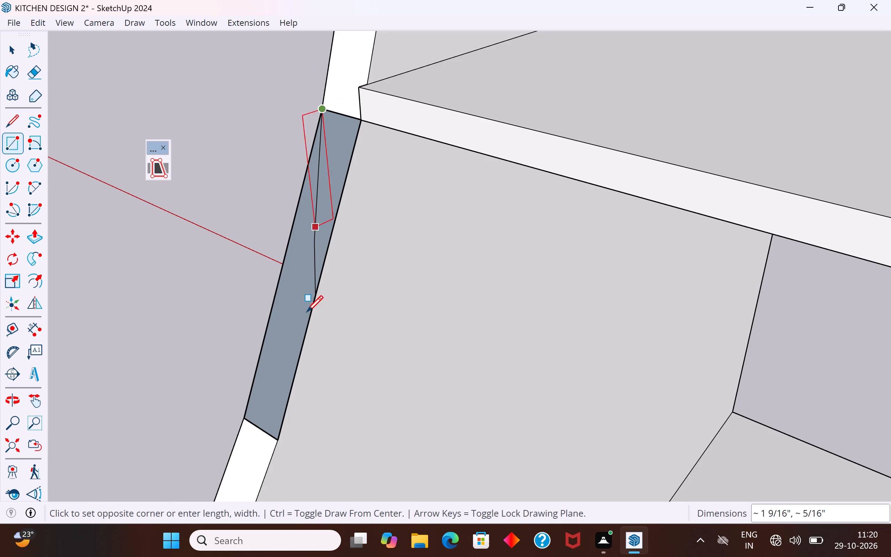
click(267, 433)
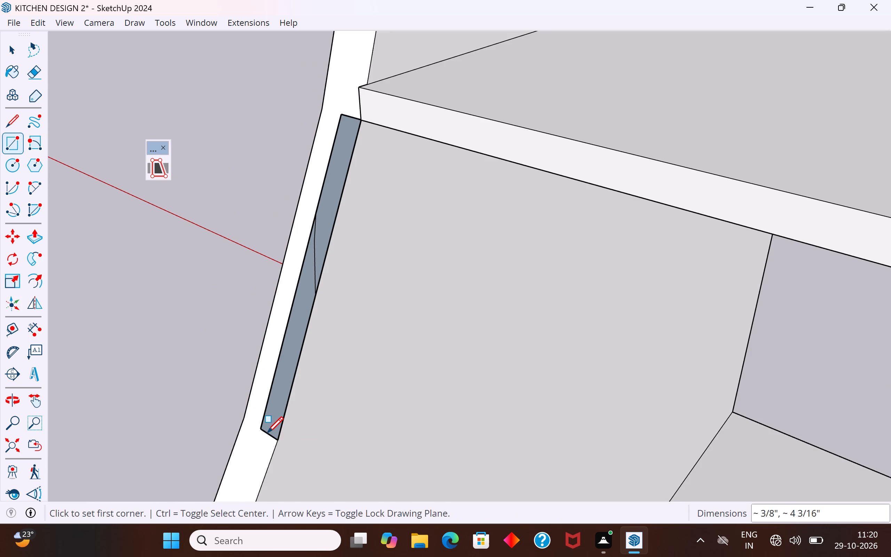
click(341, 117)
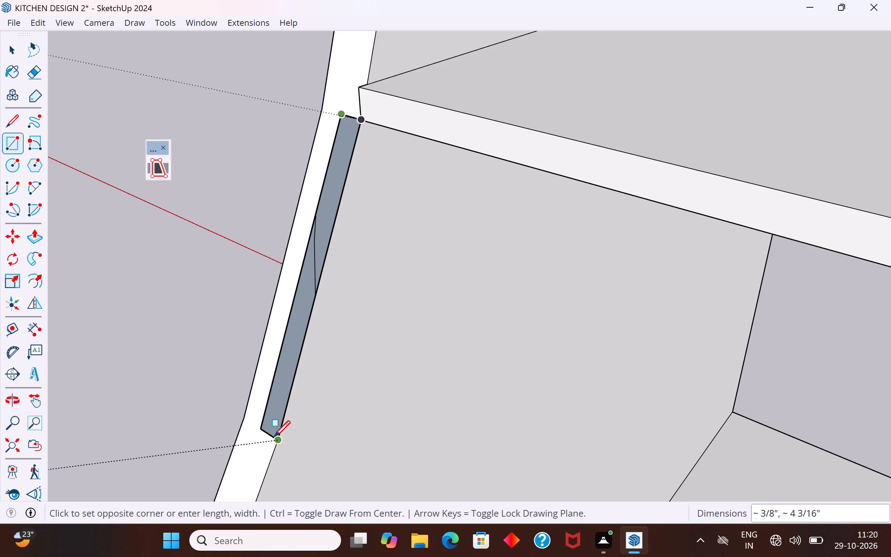
scroll(431, 118, down, 3)
middle_drag(431, 118, 565, 52)
key(Escape)
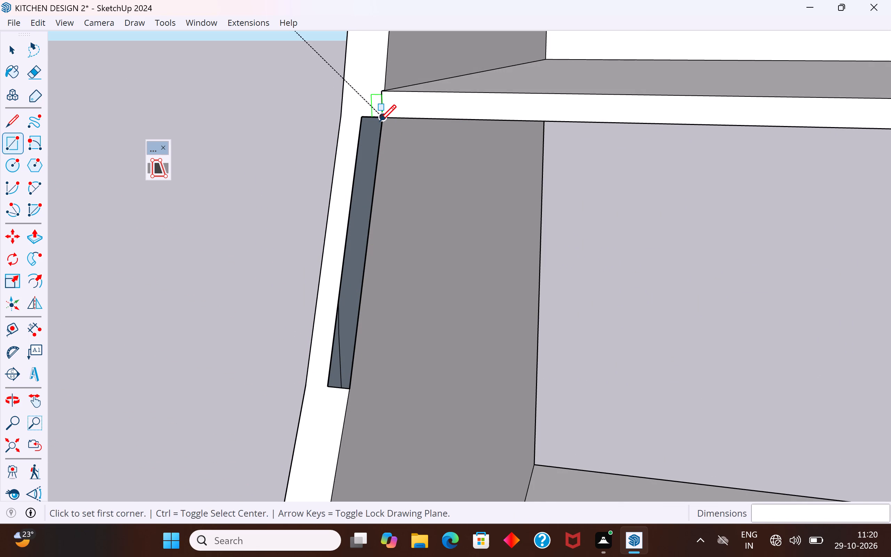
click(380, 121)
click(328, 389)
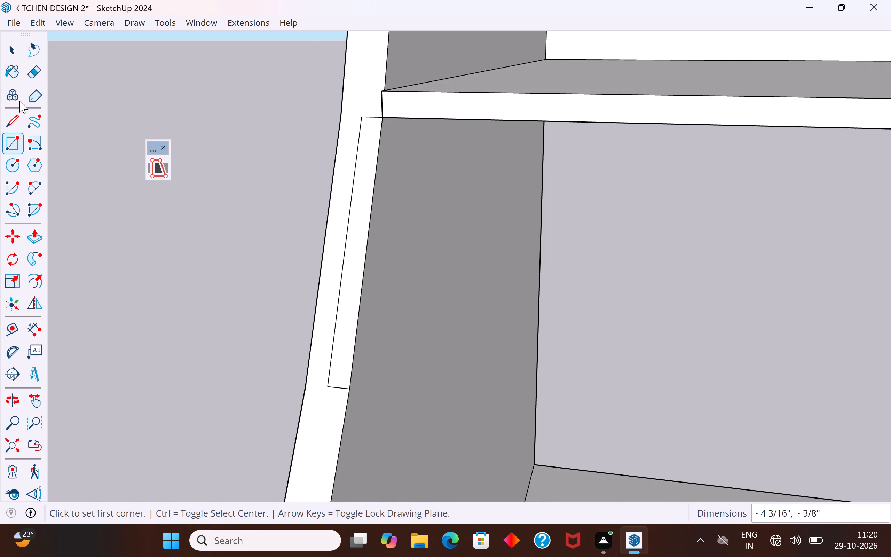
Delete the long seam edge between the two rectangles in the fluted-side panel's front edge.
click(13, 46)
click(223, 270)
click(354, 169)
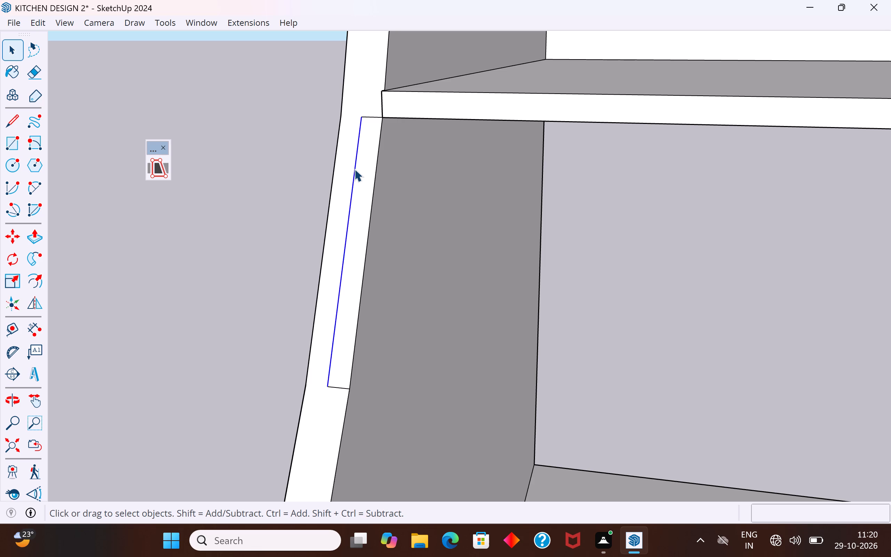
key(Delete)
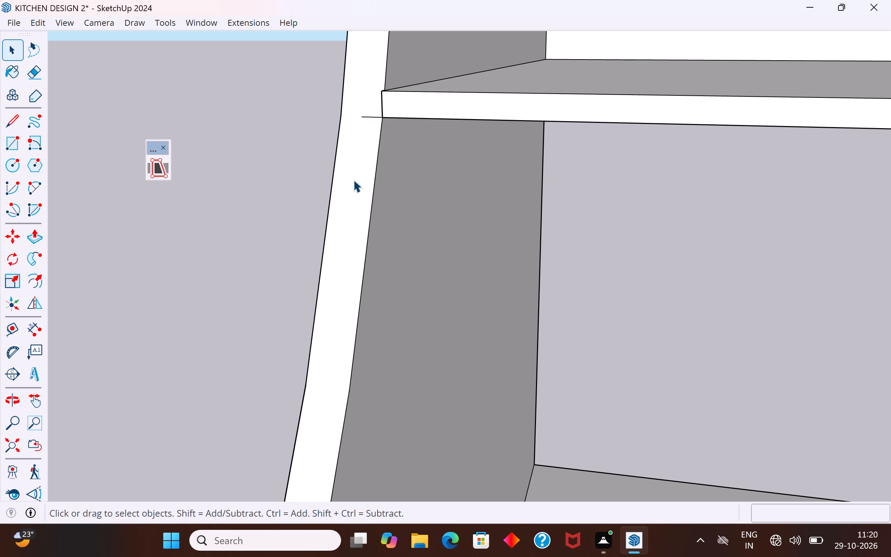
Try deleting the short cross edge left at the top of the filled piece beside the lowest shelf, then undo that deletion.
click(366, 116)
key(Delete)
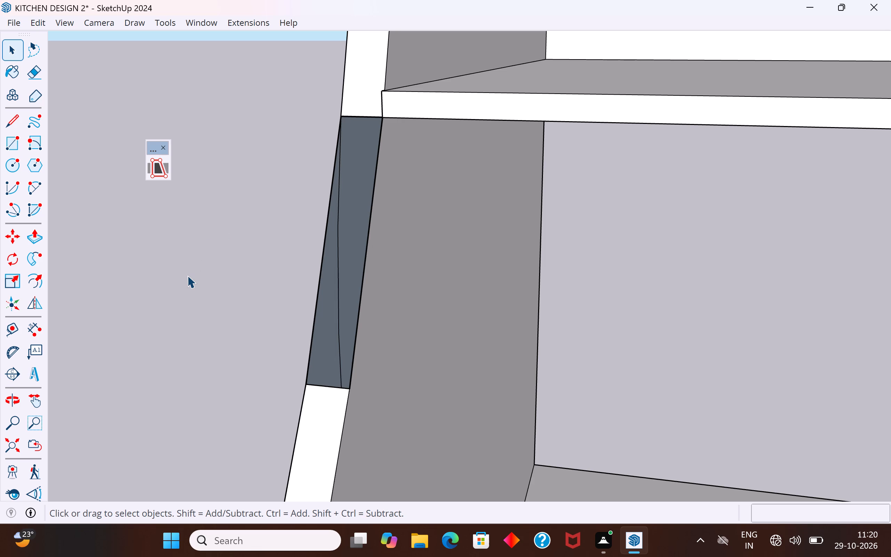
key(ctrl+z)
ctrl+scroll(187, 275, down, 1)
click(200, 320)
Push the lowest shelf's front face back to the corner where the shelf's top meets the fluted-side panel's curved edge.
middle_drag(261, 320, 413, 298)
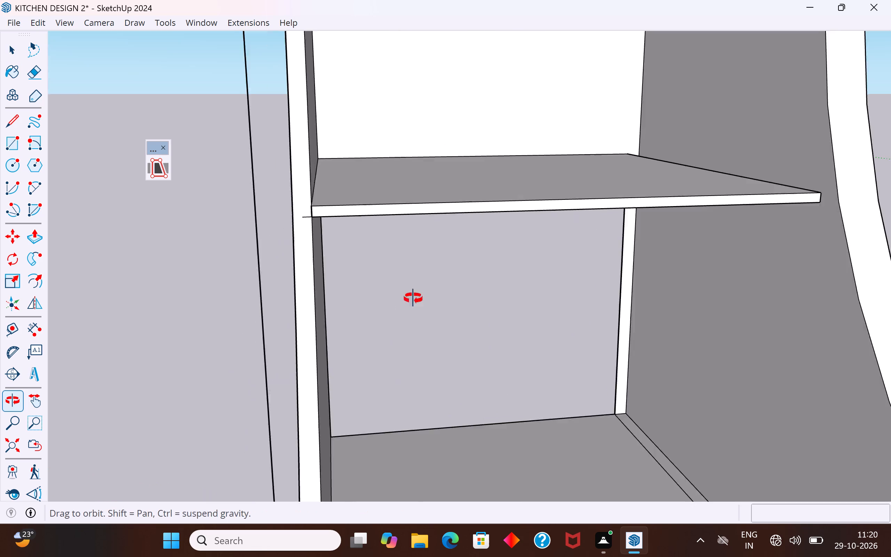
middle_drag(413, 298, 555, 313)
scroll(431, 248, up, 2)
middle_drag(443, 244, 569, 274)
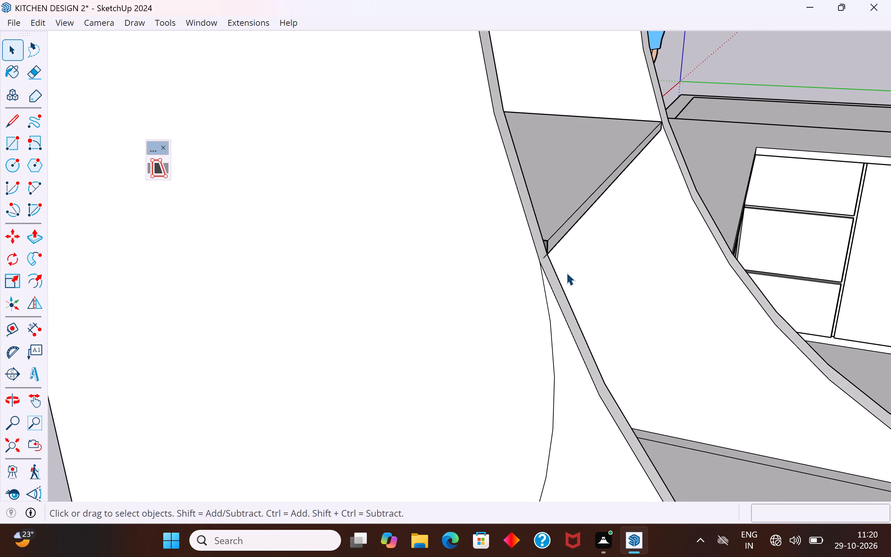
scroll(542, 238, up, 3)
click(556, 245)
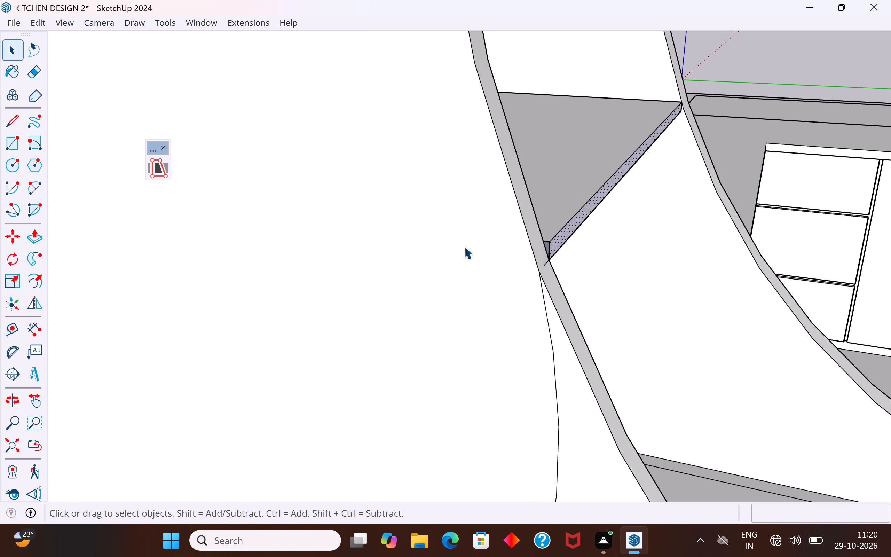
click(33, 238)
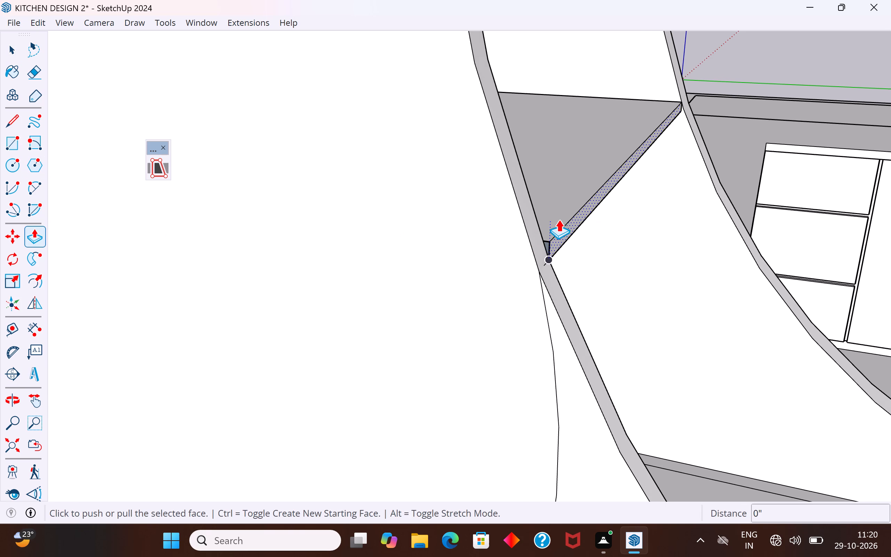
scroll(559, 219, up, 3)
click(563, 240)
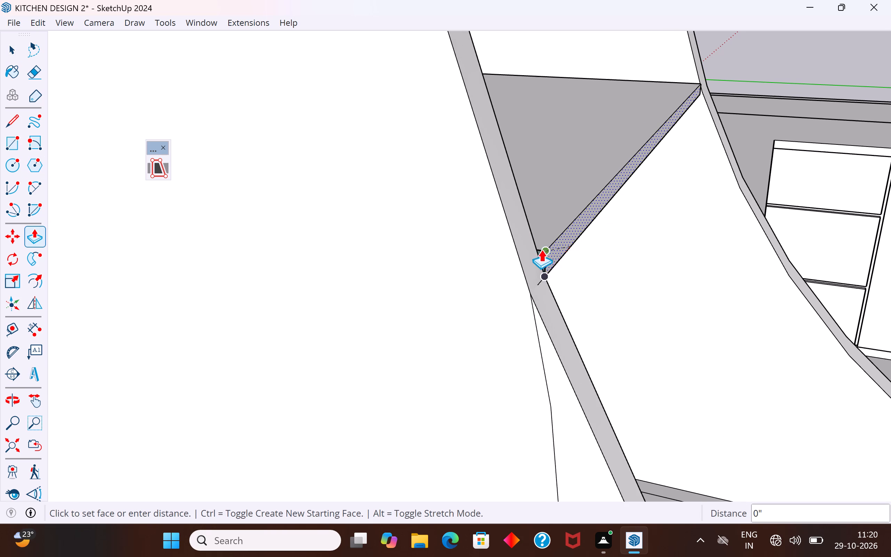
click(536, 246)
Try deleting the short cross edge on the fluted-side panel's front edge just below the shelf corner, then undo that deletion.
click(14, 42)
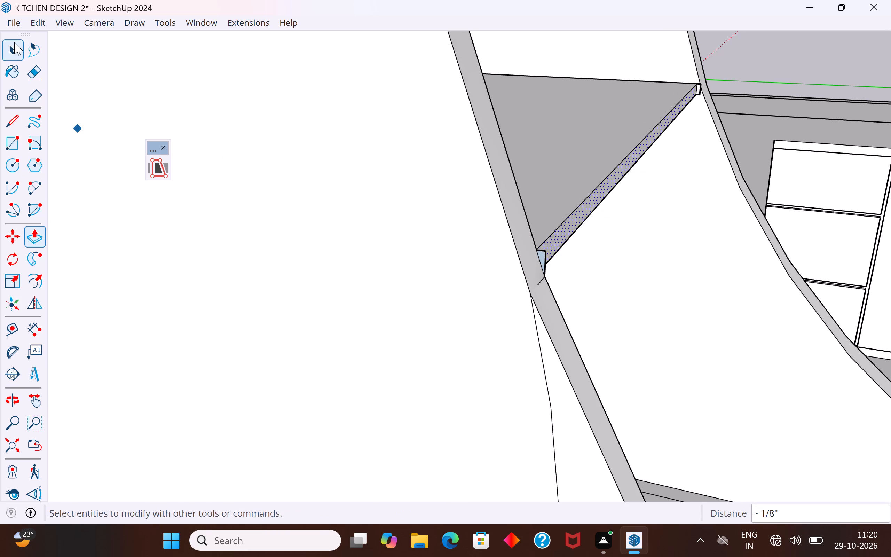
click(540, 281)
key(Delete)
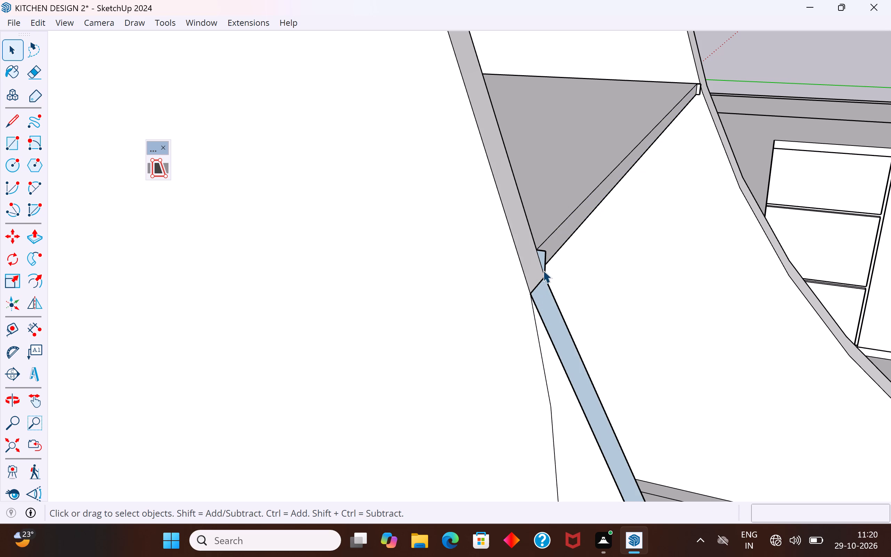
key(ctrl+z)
Delete the leftover small face and its two short edges at the lowest shelf's front corner beside the fluted-side panel.
middle_drag(563, 302, 418, 346)
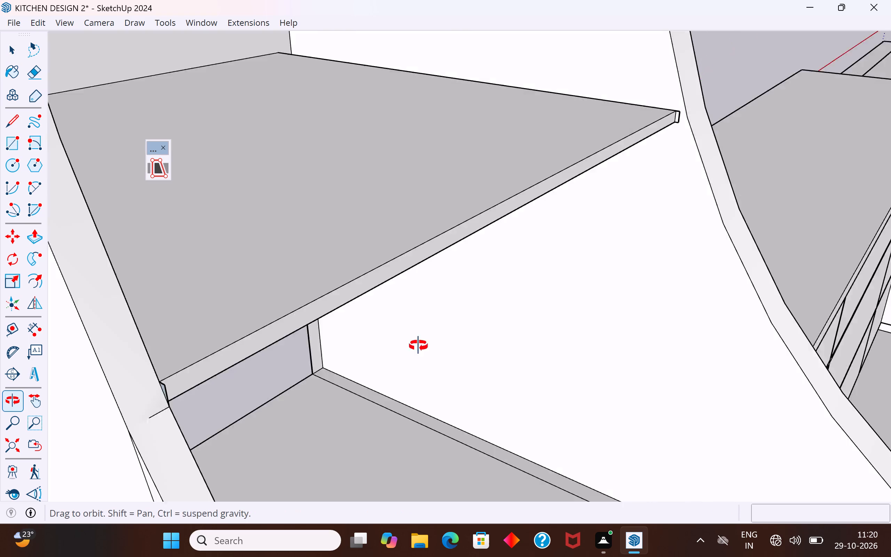
middle_drag(418, 346, 287, 374)
scroll(586, 287, down, 8)
scroll(617, 267, down, 2)
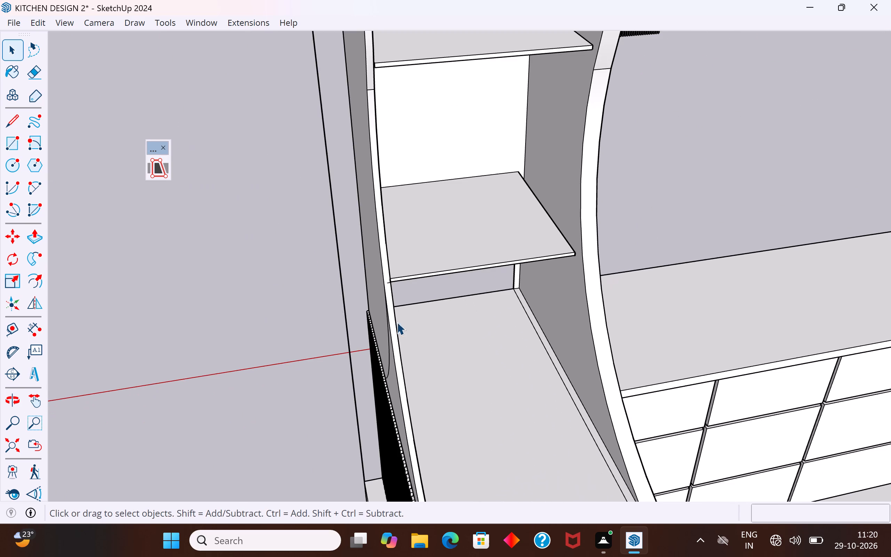
scroll(437, 277, up, 2)
middle_drag(559, 251, 446, 124)
scroll(527, 253, up, 1)
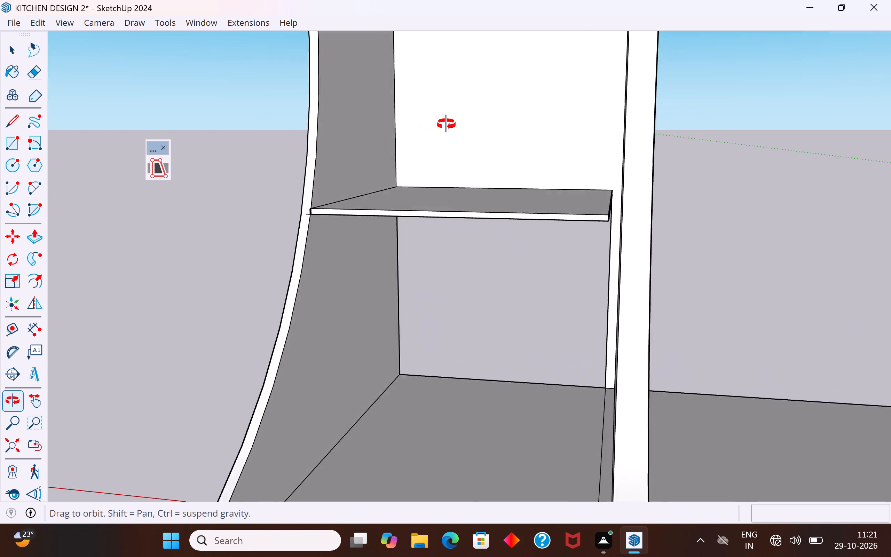
middle_drag(446, 124, 504, 111)
scroll(318, 213, up, 16)
middle_drag(347, 215, 647, 269)
middle_drag(403, 237, 625, 187)
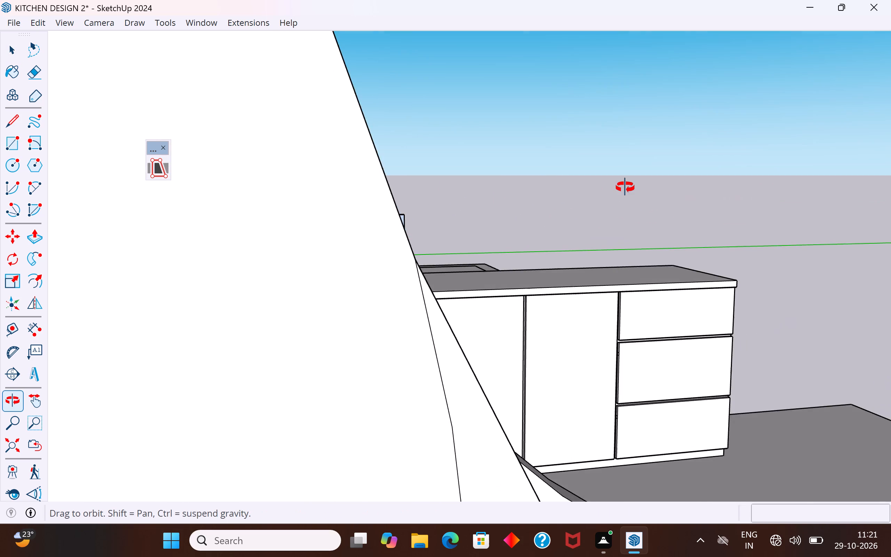
middle_drag(625, 187, 570, 228)
click(392, 229)
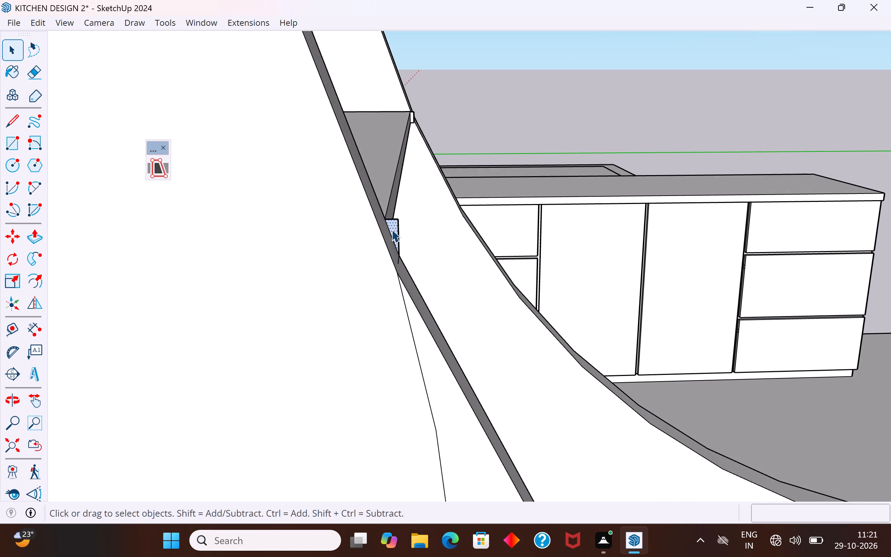
key(Delete)
click(397, 230)
key(Delete)
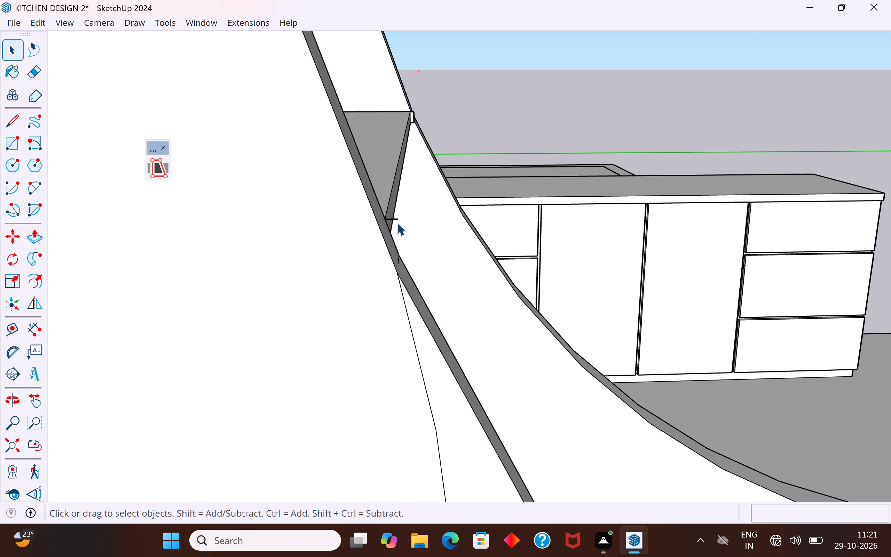
click(396, 218)
key(Delete)
Delete the three leftover short edges sticking out at the lowest shelf's front corner beside the opposite side panel.
middle_drag(461, 321, 301, 349)
scroll(347, 349, down, 5)
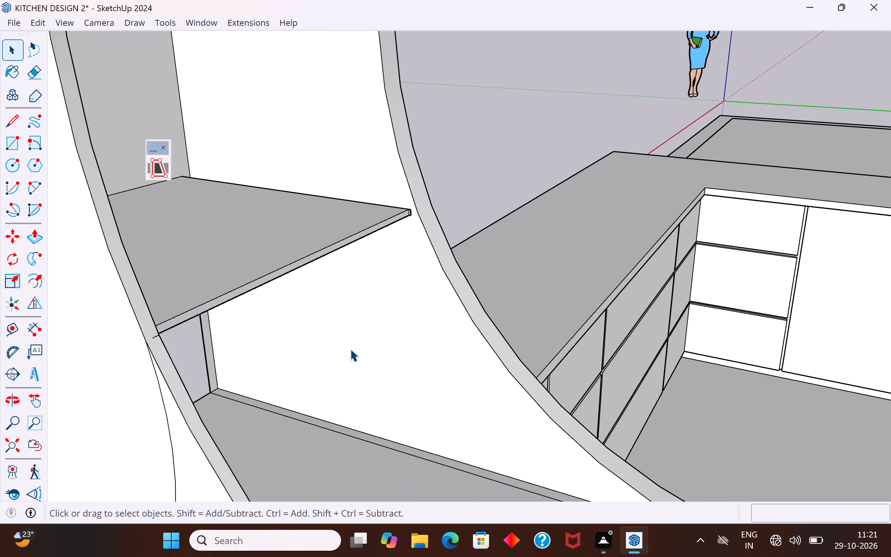
scroll(399, 227, up, 15)
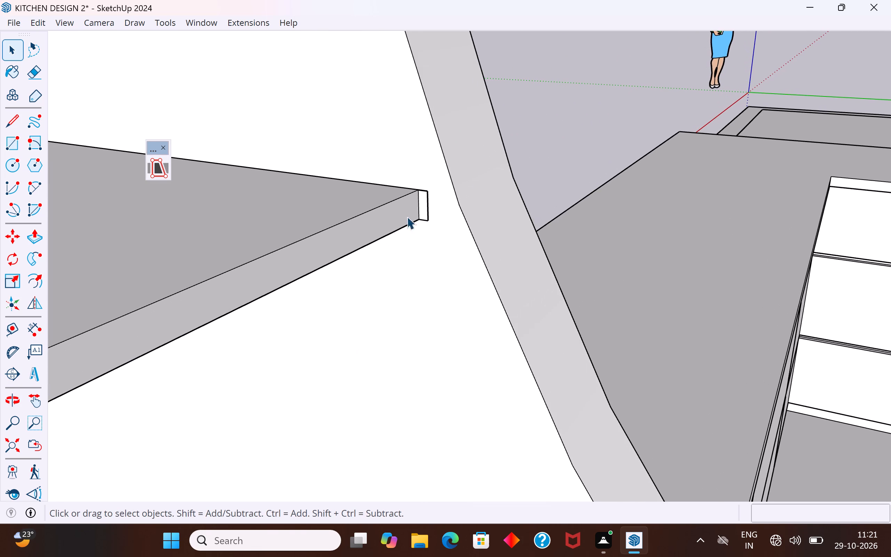
scroll(412, 209, up, 4)
click(435, 200)
key(Delete)
click(428, 179)
key(Delete)
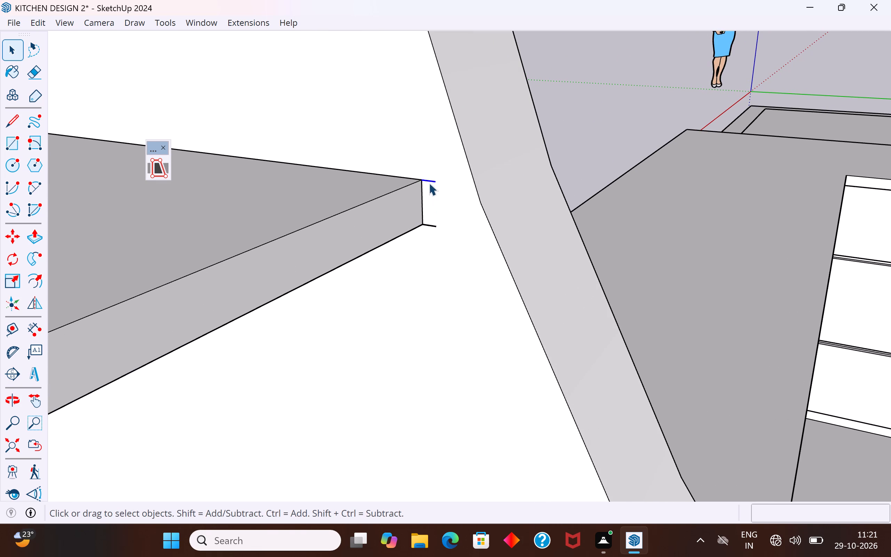
click(430, 223)
key(Delete)
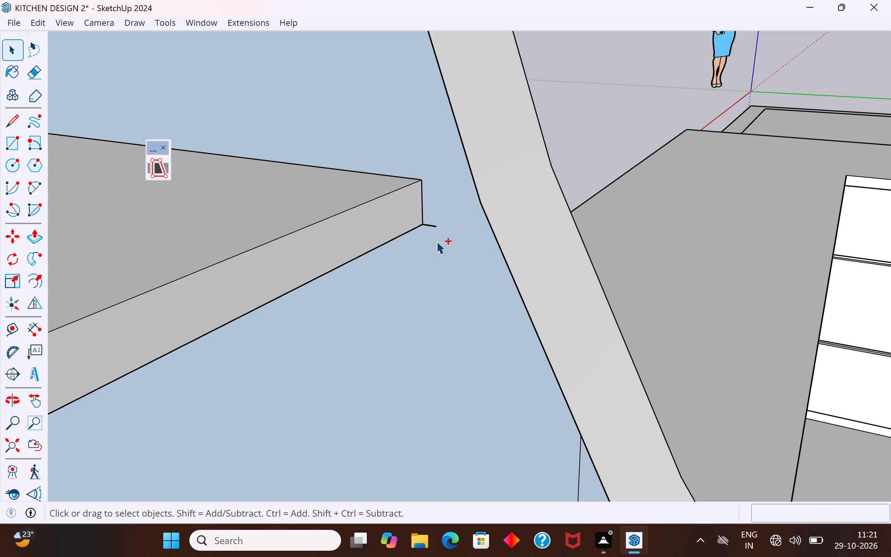
key(ctrl+z)
click(432, 226)
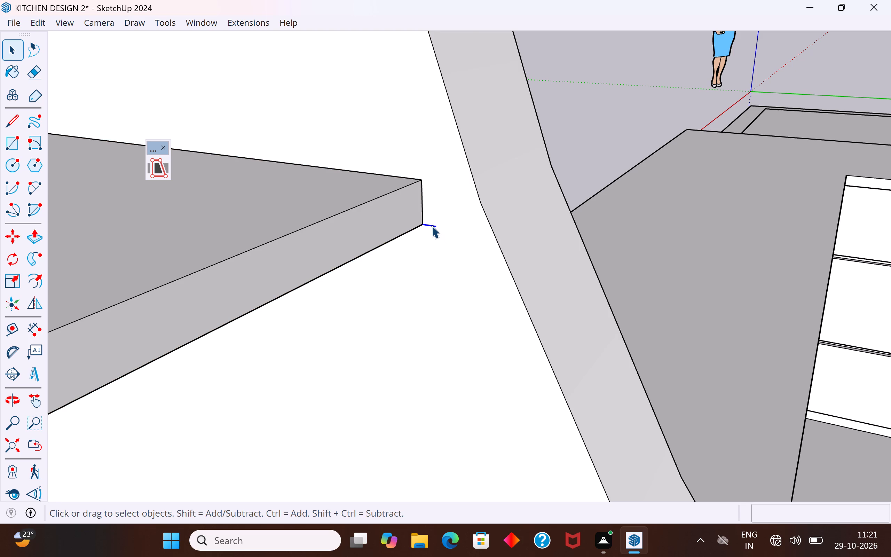
key(Delete)
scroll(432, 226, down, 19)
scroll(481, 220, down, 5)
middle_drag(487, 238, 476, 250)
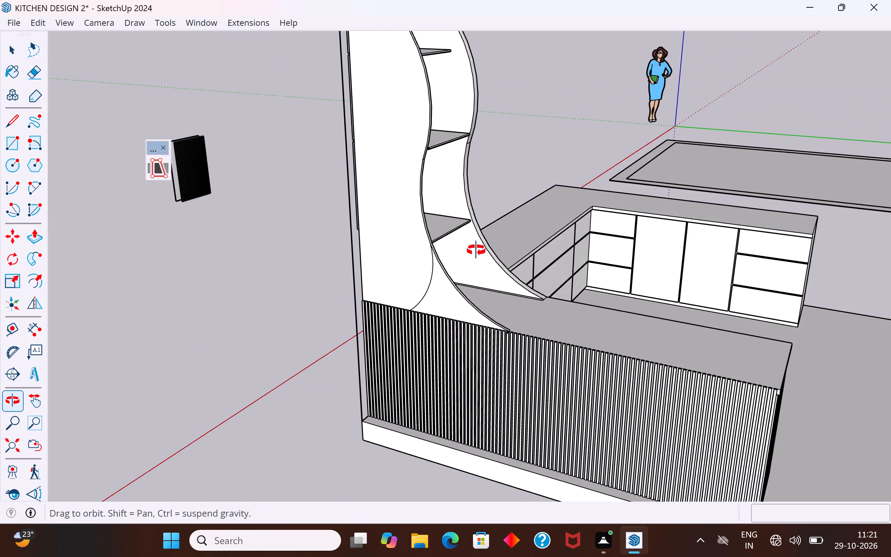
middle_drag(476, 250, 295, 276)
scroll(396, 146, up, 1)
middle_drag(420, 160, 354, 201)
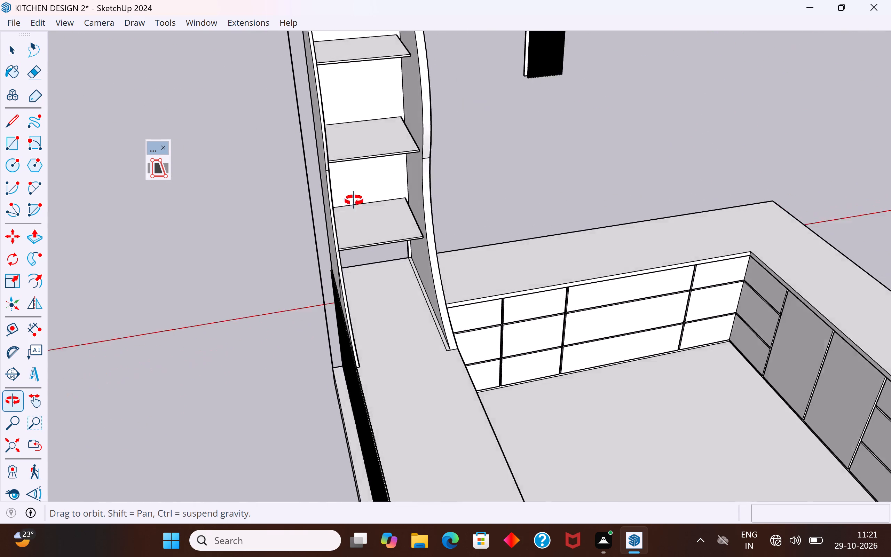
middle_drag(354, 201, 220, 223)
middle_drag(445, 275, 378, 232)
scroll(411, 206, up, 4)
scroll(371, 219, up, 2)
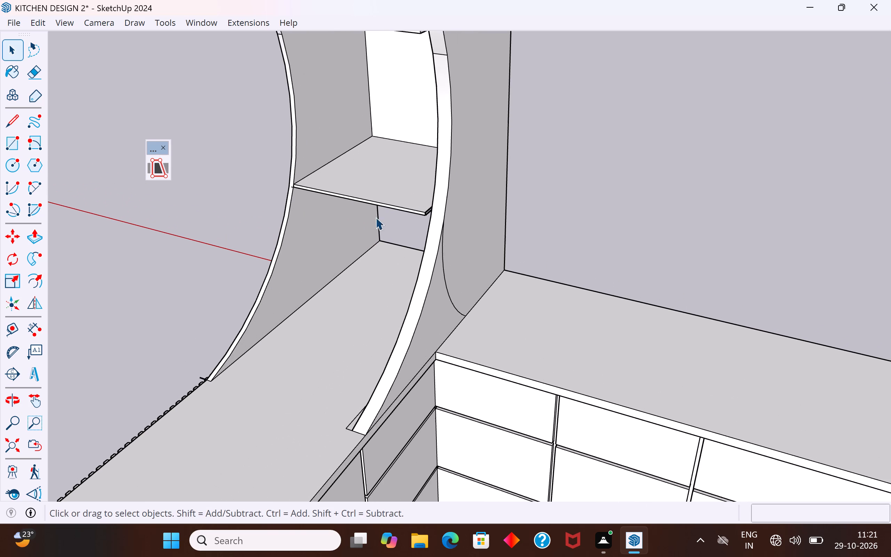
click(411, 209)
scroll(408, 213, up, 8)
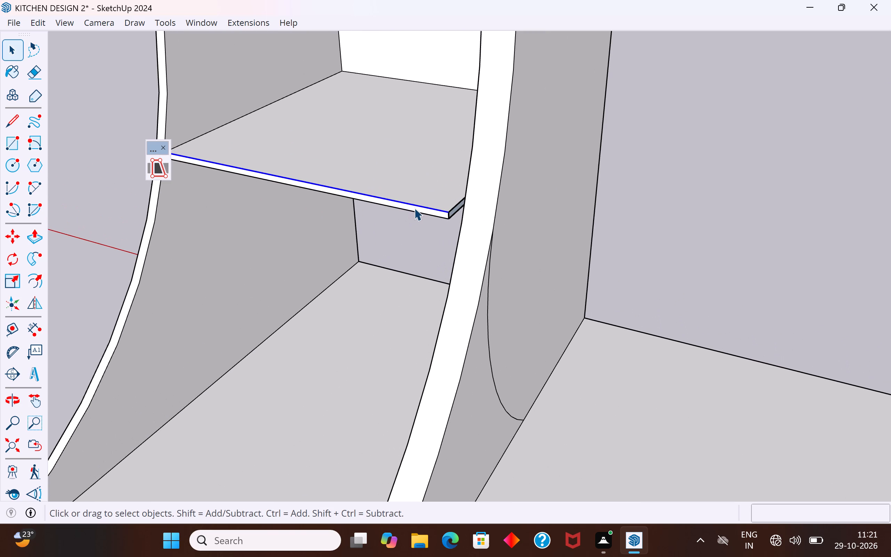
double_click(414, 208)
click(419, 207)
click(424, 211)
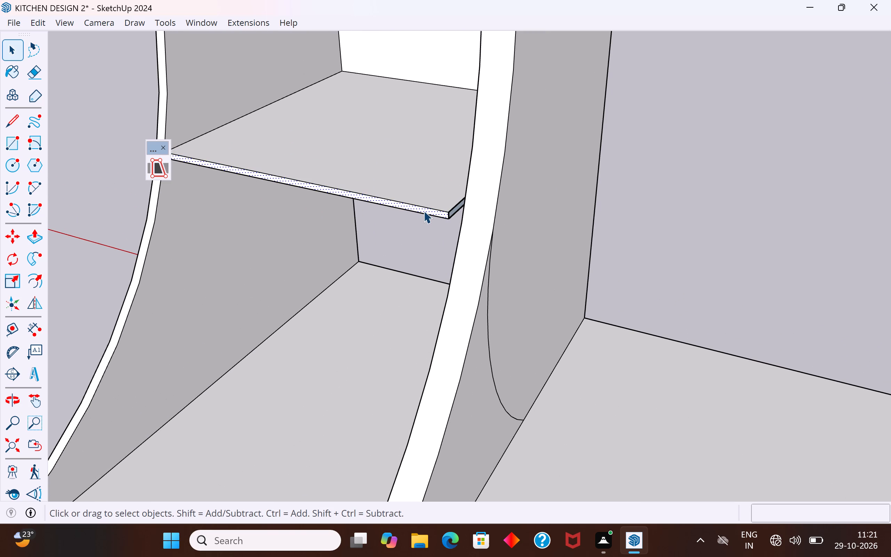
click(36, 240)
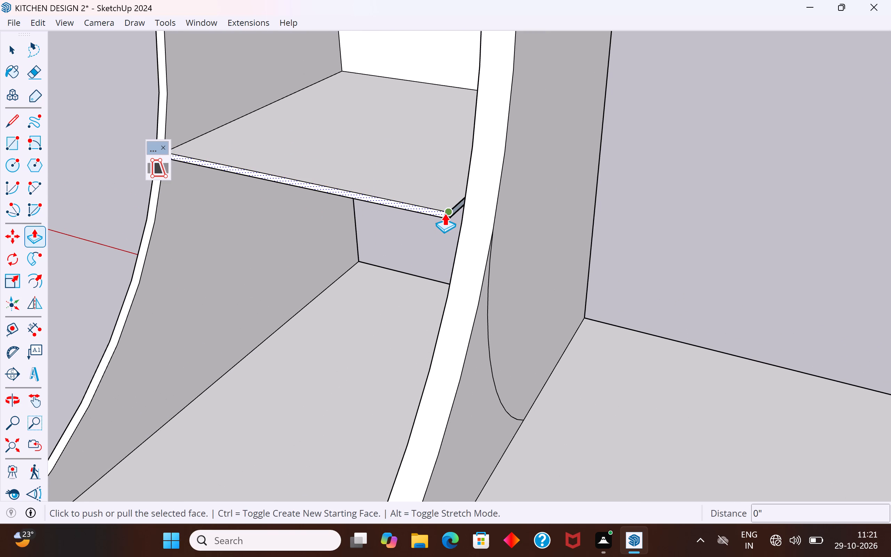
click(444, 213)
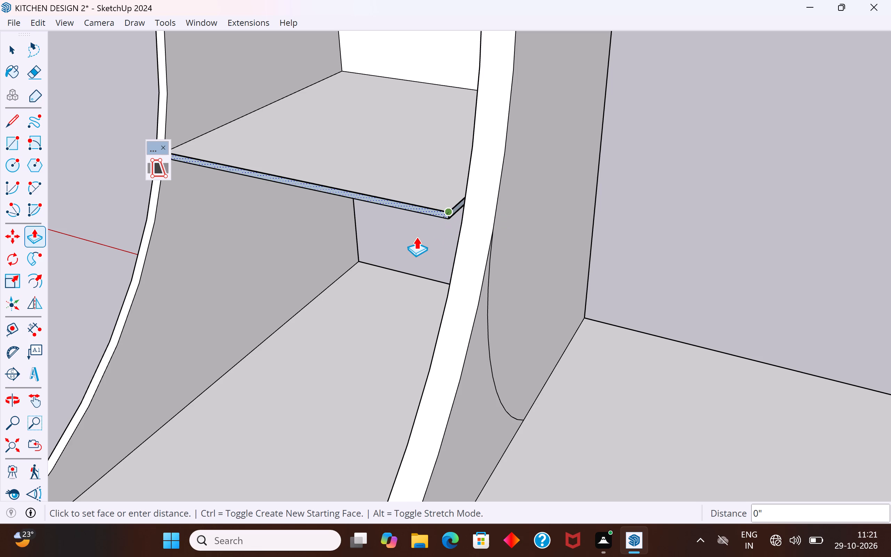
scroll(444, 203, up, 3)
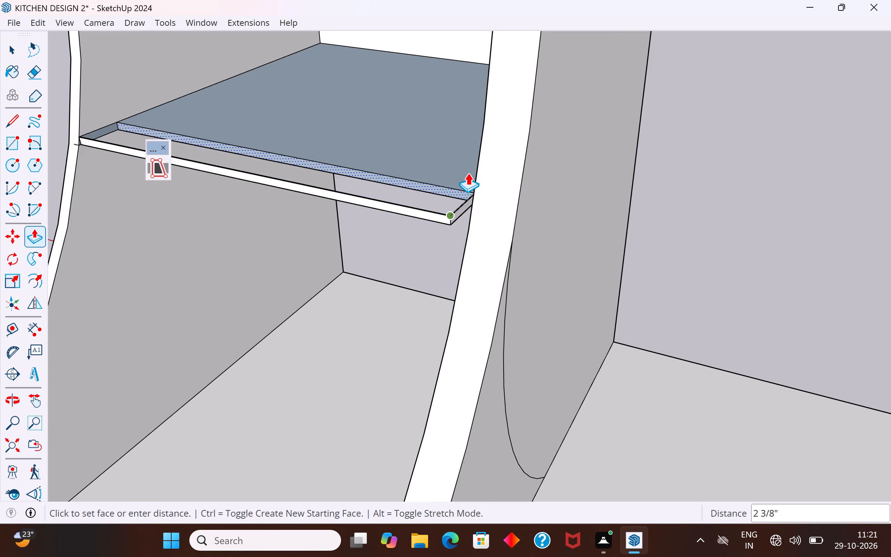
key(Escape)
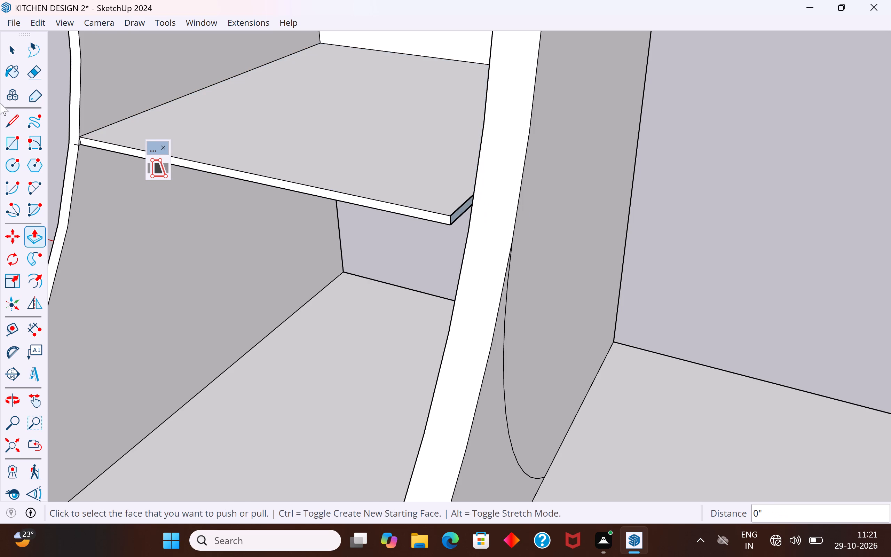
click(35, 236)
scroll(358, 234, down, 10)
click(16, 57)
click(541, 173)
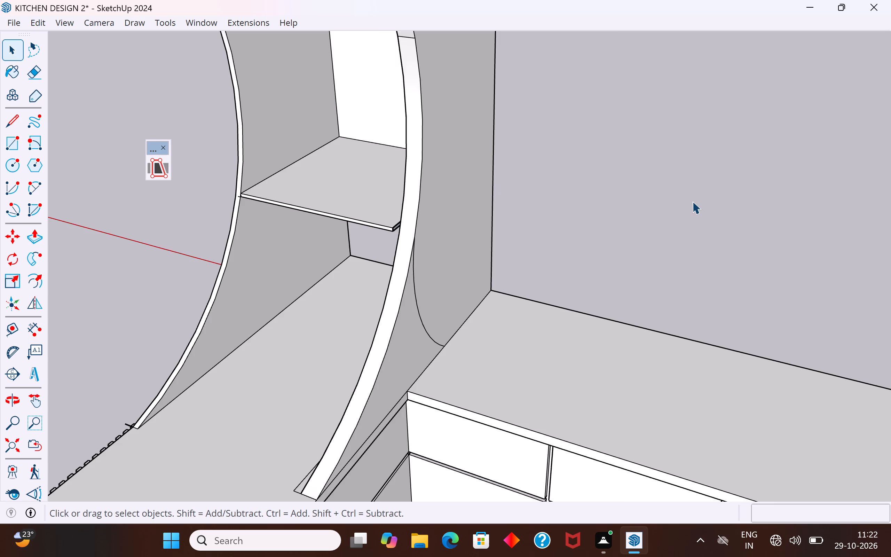
Push the lowest shelf's front face back 1 1/2 inches between the two curved side panels.
scroll(692, 203, down, 4)
middle_drag(692, 203, 571, 232)
scroll(556, 240, up, 13)
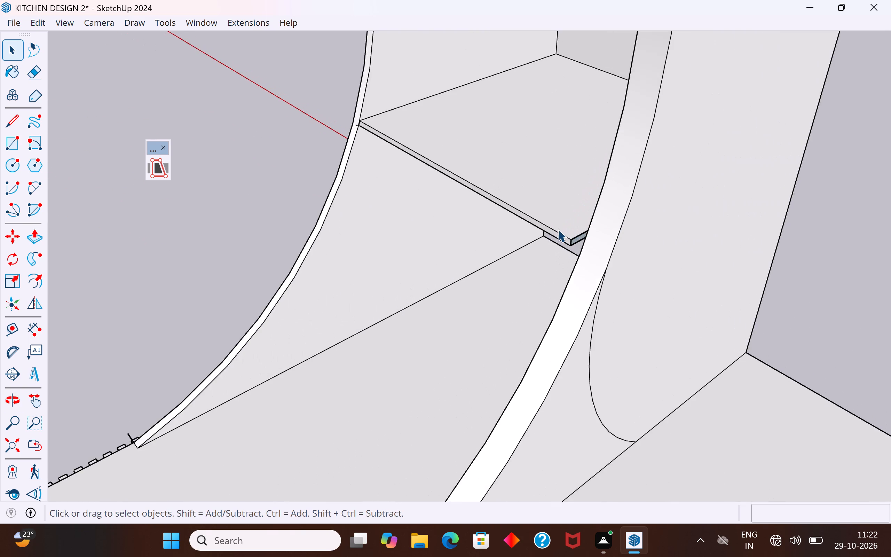
scroll(558, 229, up, 4)
click(561, 242)
click(566, 242)
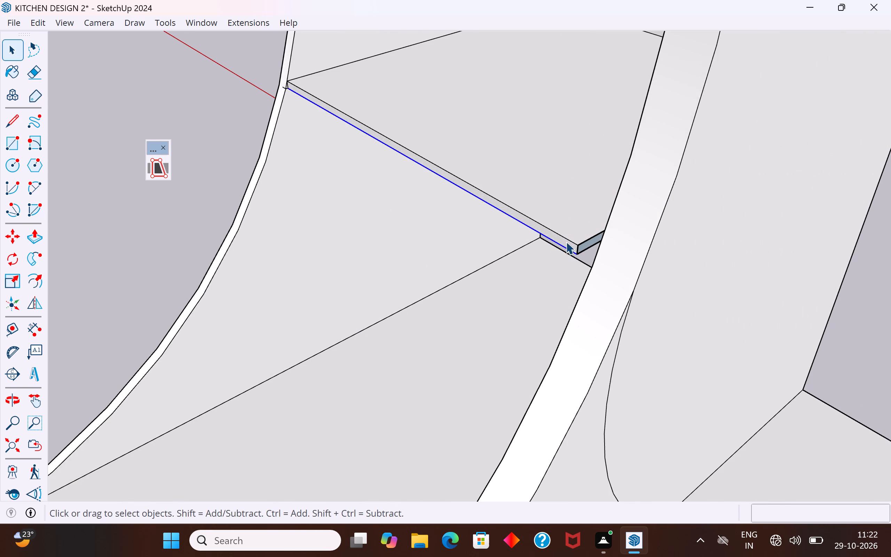
click(38, 238)
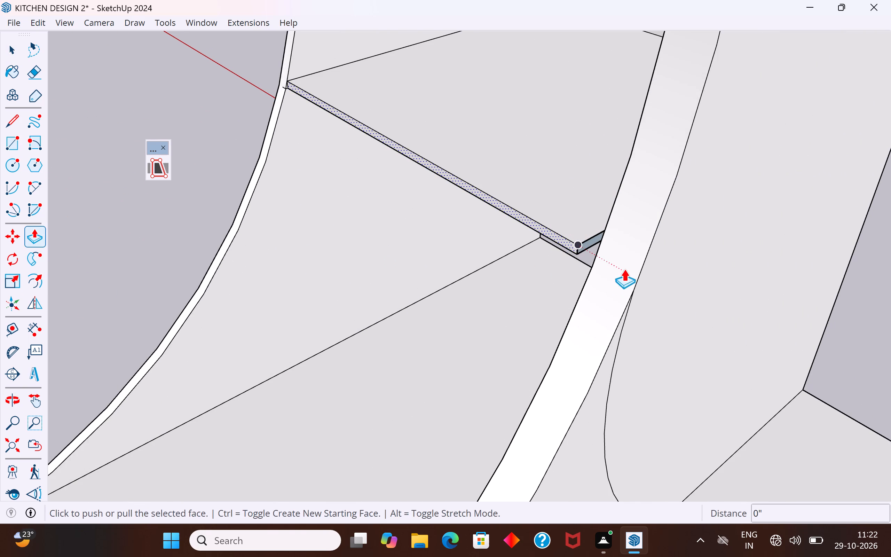
click(576, 245)
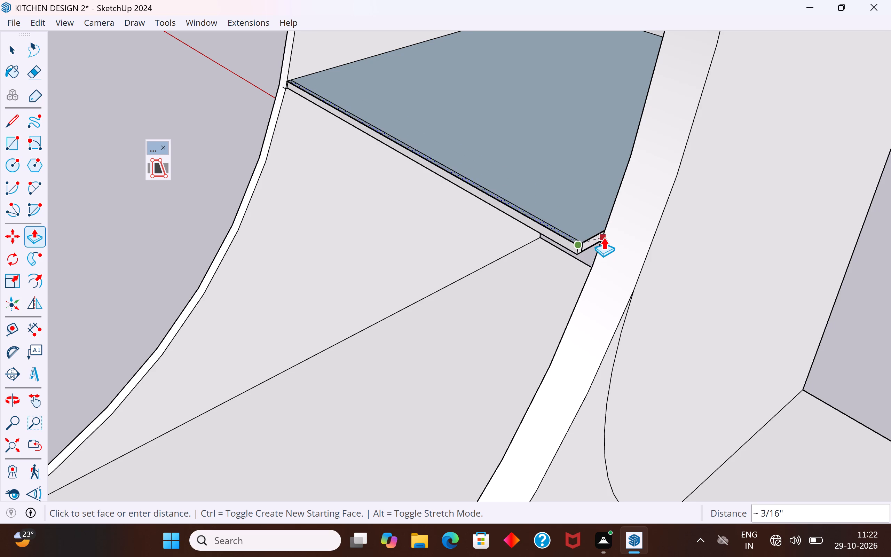
scroll(602, 237, up, 9)
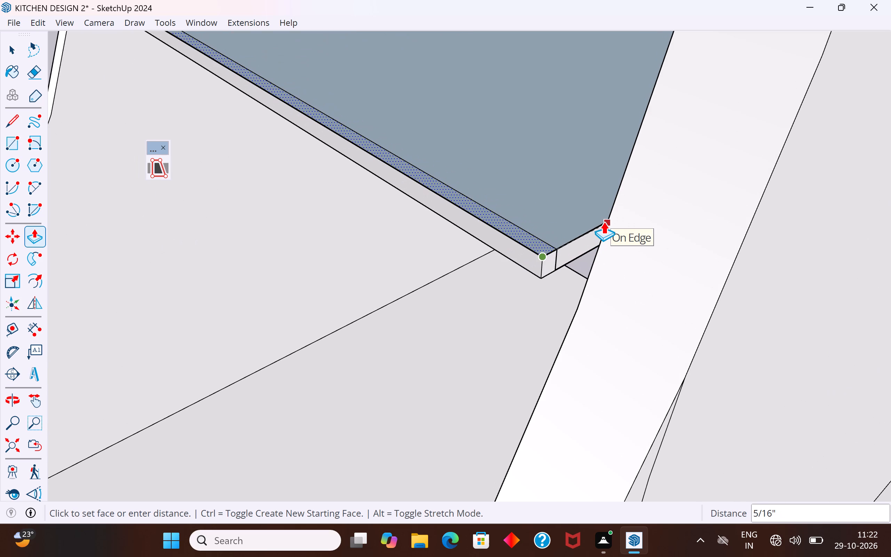
key(Escape)
click(520, 252)
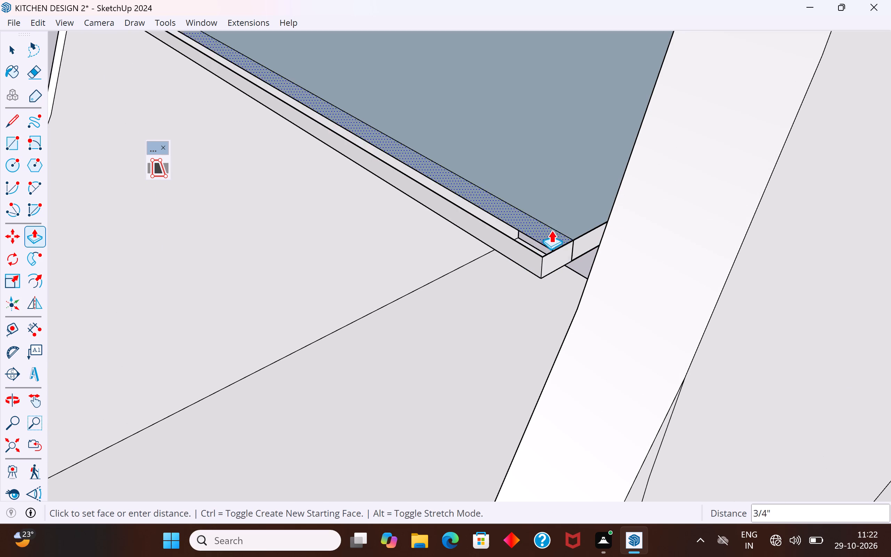
click(582, 212)
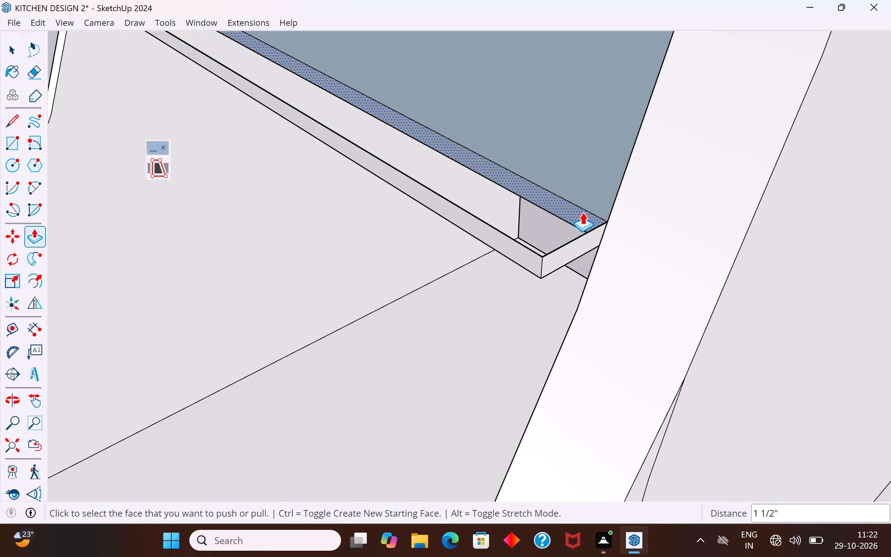
Delete the two long edges of the leftover strip in front of the lowest shelf's new front face.
click(18, 44)
scroll(572, 247, down, 6)
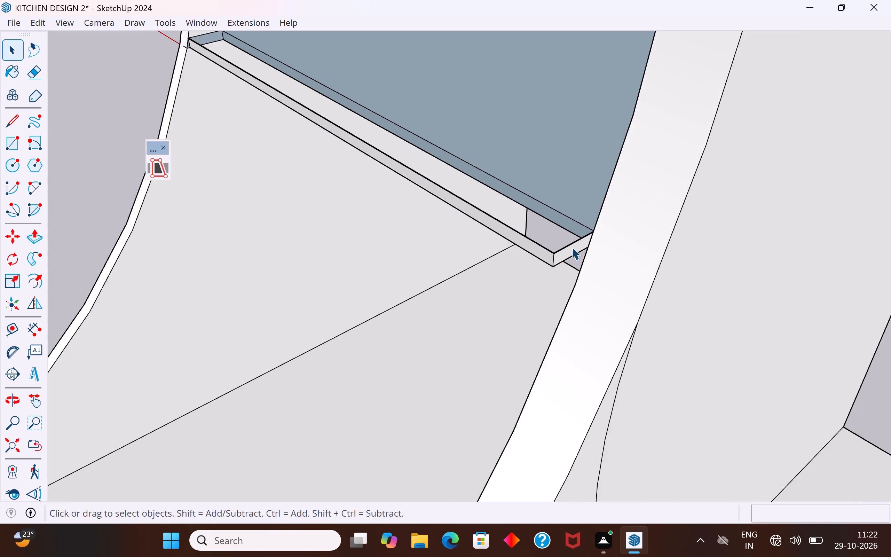
scroll(572, 247, down, 6)
click(210, 205)
middle_drag(412, 171, 663, 162)
middle_drag(663, 162, 669, 177)
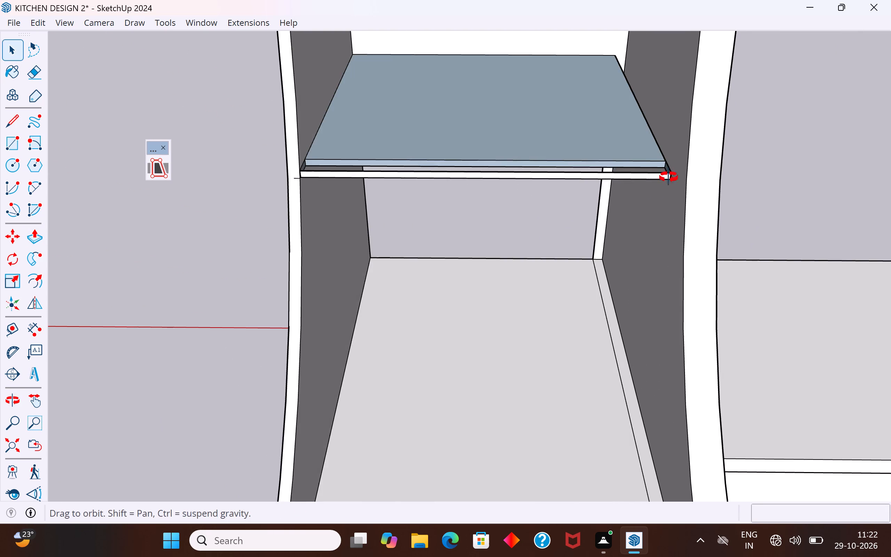
middle_drag(669, 177, 674, 211)
click(663, 193)
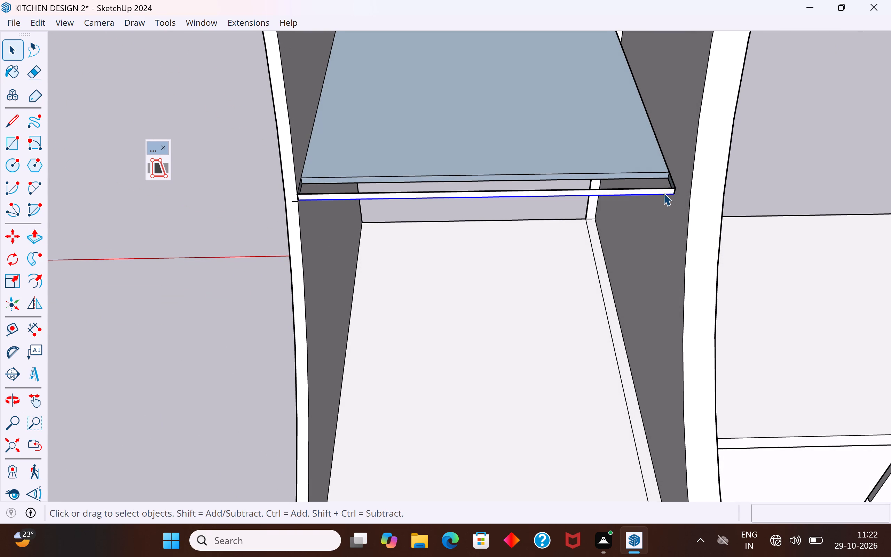
key(Delete)
click(664, 189)
key(Delete)
Delete the leftover small side face and its short edges at the lowest shelf's front corner beside the panel opposite the fluted side.
middle_drag(673, 187, 755, 131)
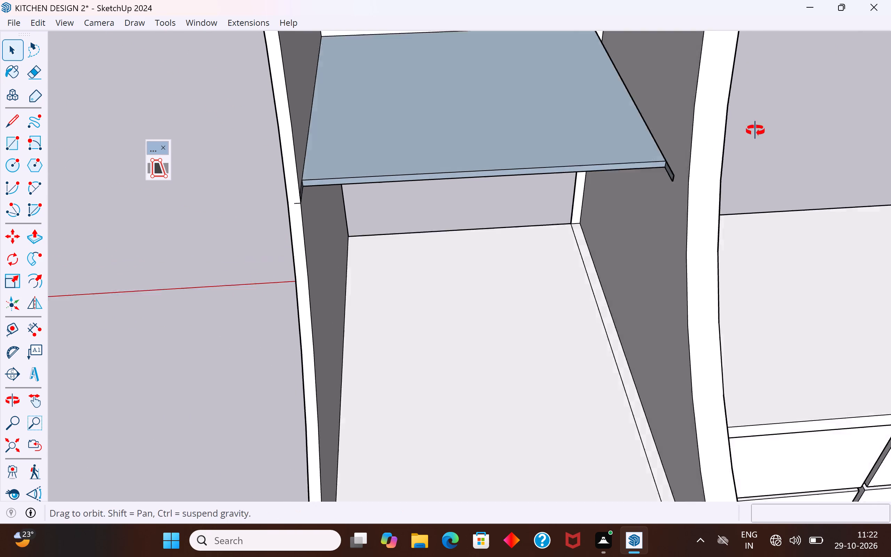
middle_drag(755, 131, 771, 120)
scroll(667, 126, up, 9)
click(649, 139)
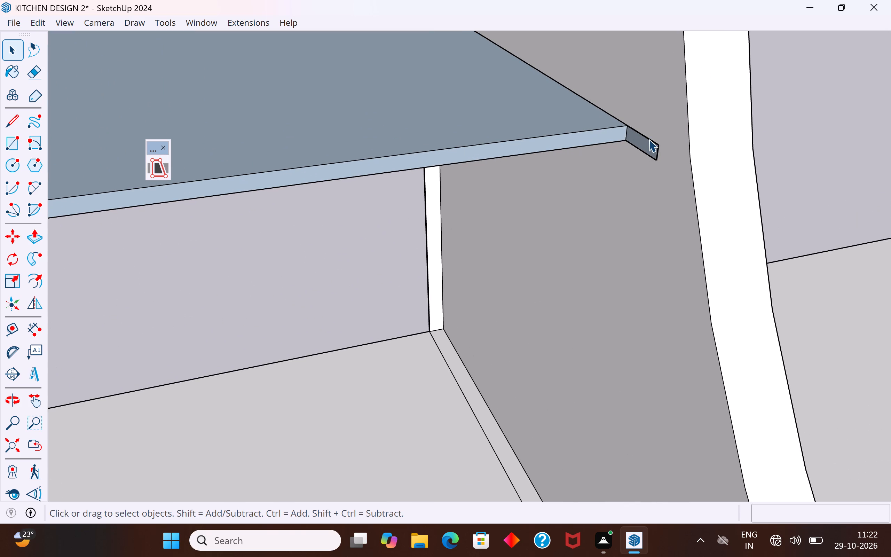
key(Delete)
click(649, 157)
key(Delete)
click(659, 154)
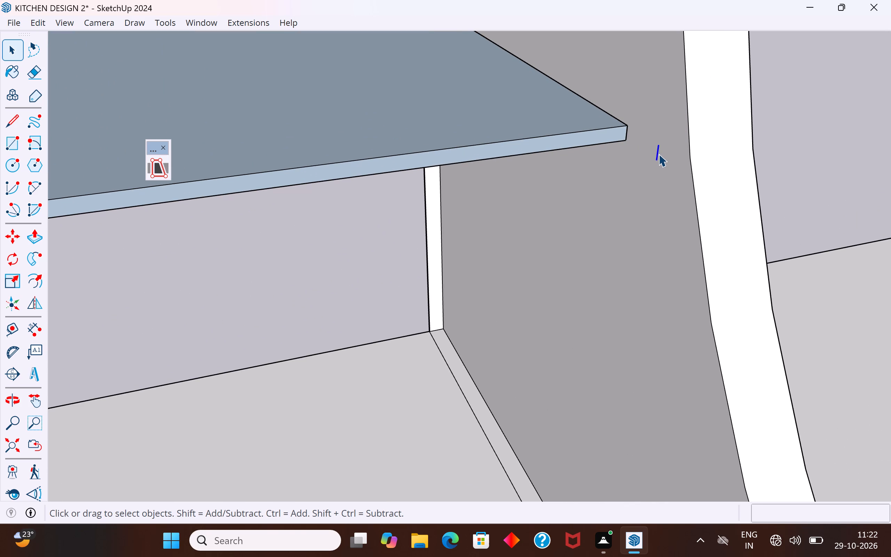
key(Delete)
Delete the short lower edge of the leftover small face at the lowest shelf's front corner beside the fluted-side panel.
scroll(659, 154, down, 11)
middle_drag(646, 205, 358, 211)
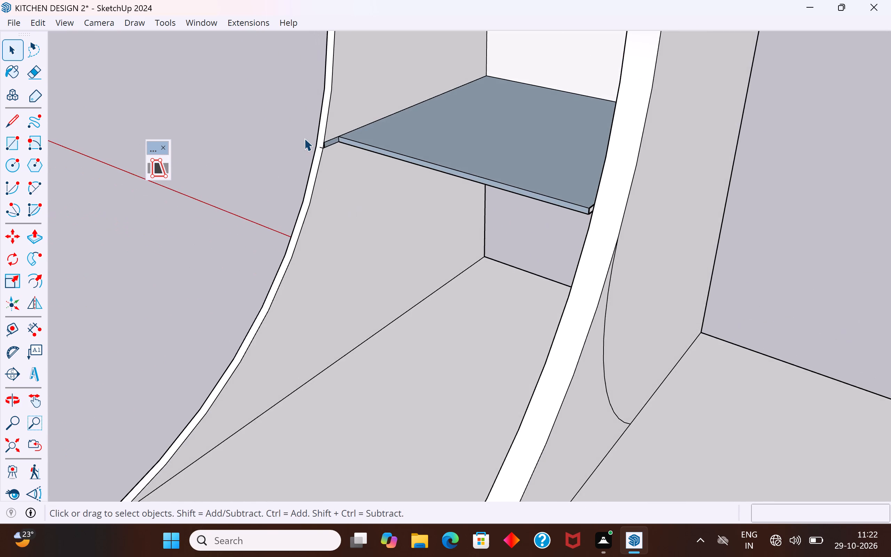
scroll(305, 134, up, 3)
scroll(390, 171, down, 2)
scroll(431, 189, up, 2)
click(430, 187)
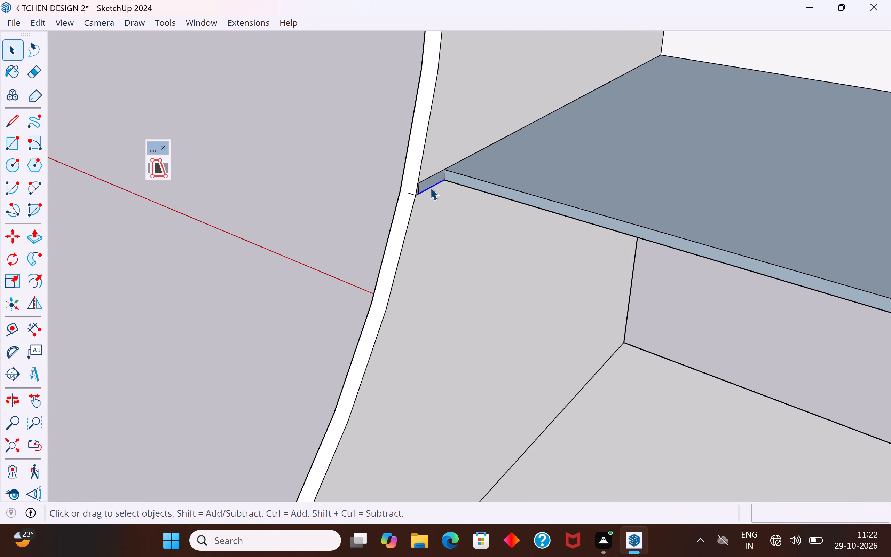
key(Delete)
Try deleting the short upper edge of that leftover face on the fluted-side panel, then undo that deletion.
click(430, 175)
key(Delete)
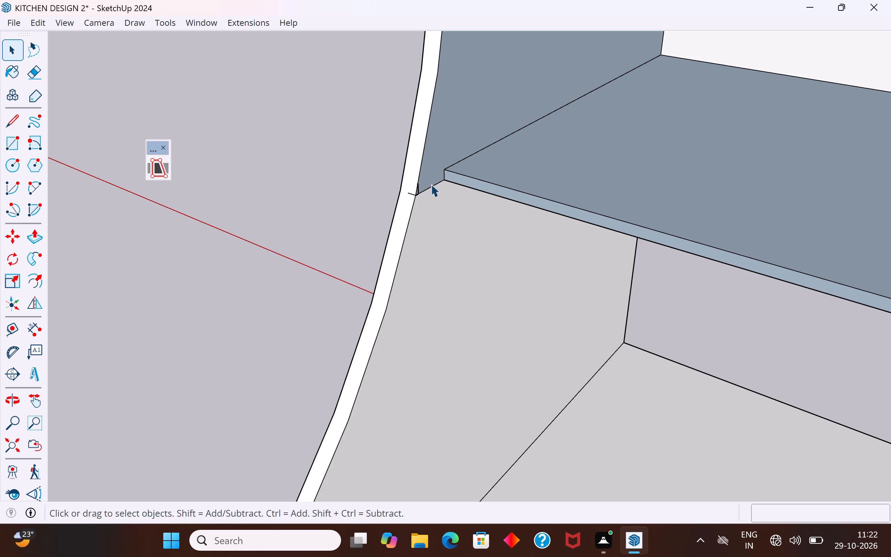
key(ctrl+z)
Delete the leftover small face itself at the lowest shelf's front corner beside the fluted-side panel.
click(434, 179)
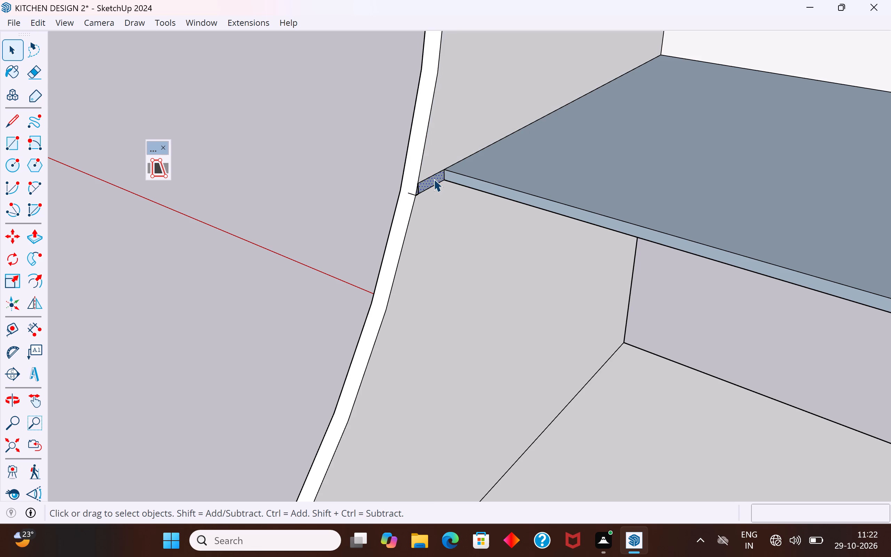
key(Delete)
click(434, 179)
key(Delete)
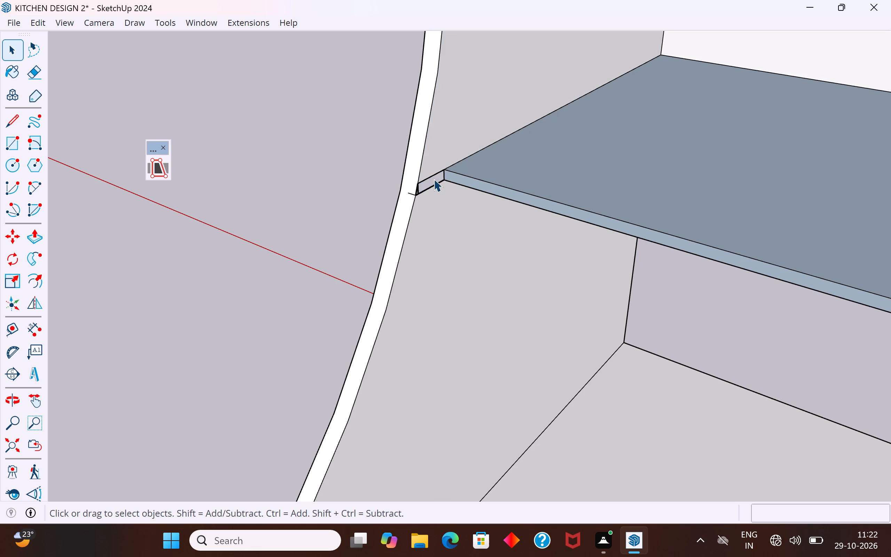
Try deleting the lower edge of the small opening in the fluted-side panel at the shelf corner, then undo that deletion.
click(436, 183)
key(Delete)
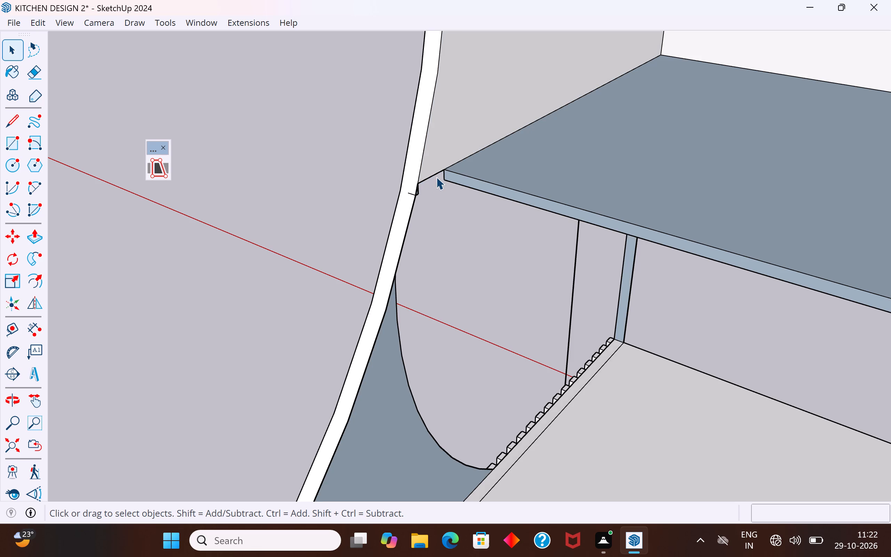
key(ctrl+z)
Delete the short vertical edge and the lower edge bounding the small opening between the lowest shelf and the fluted-side panel's front edge.
scroll(422, 183, up, 6)
scroll(422, 183, down, 3)
scroll(410, 199, up, 4)
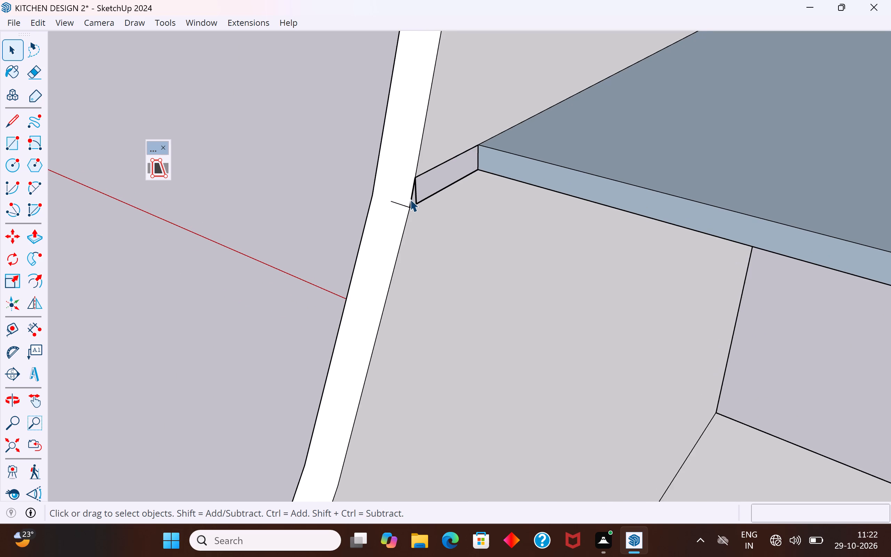
scroll(410, 199, down, 1)
scroll(410, 199, up, 8)
click(424, 200)
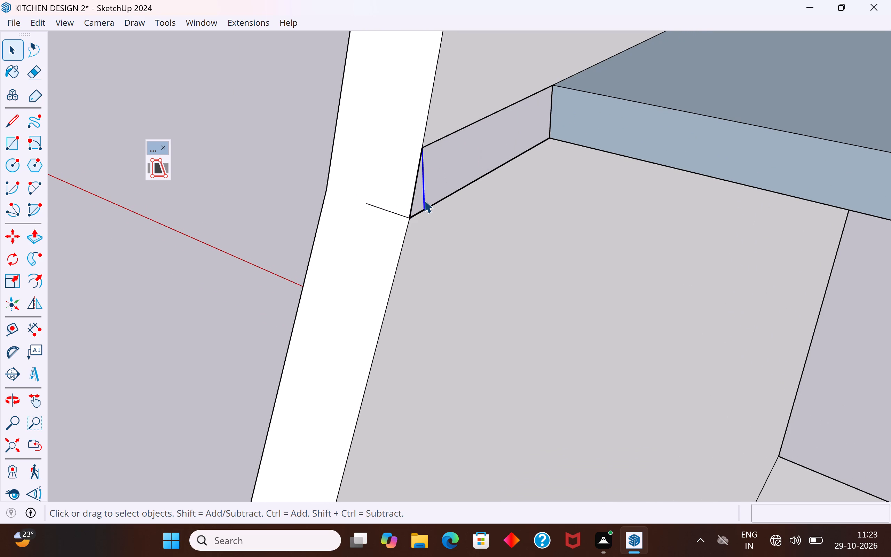
key(Delete)
click(425, 210)
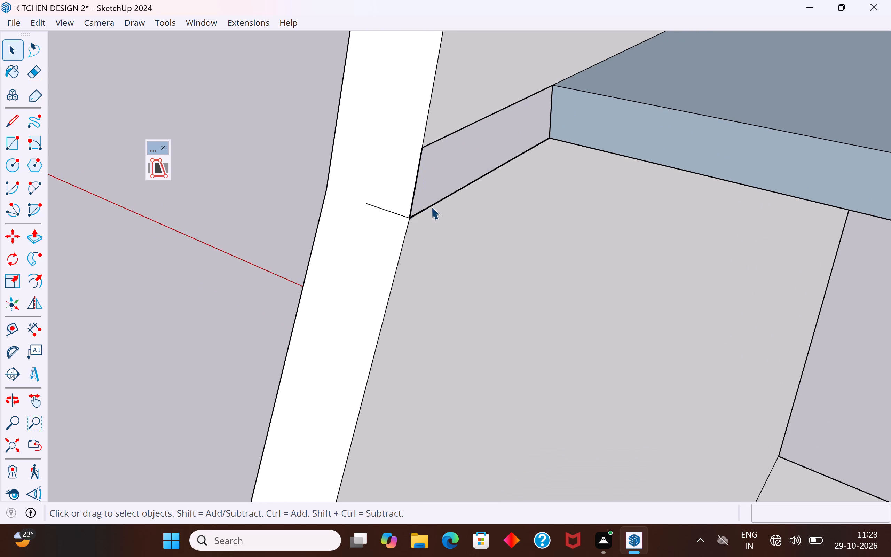
click(431, 207)
key(Delete)
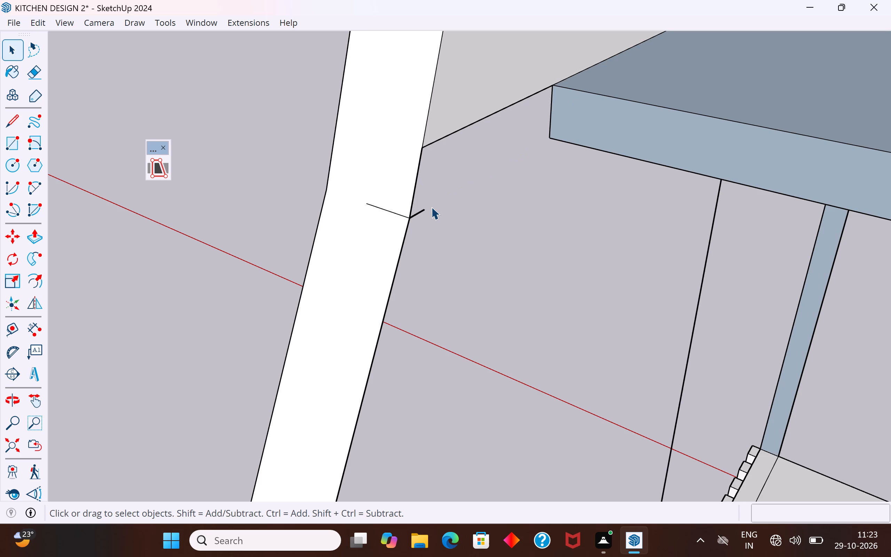
Undo the recent deletions around the lowest shelf's front corner on the fluted-side panel.
scroll(607, 52, down, 18)
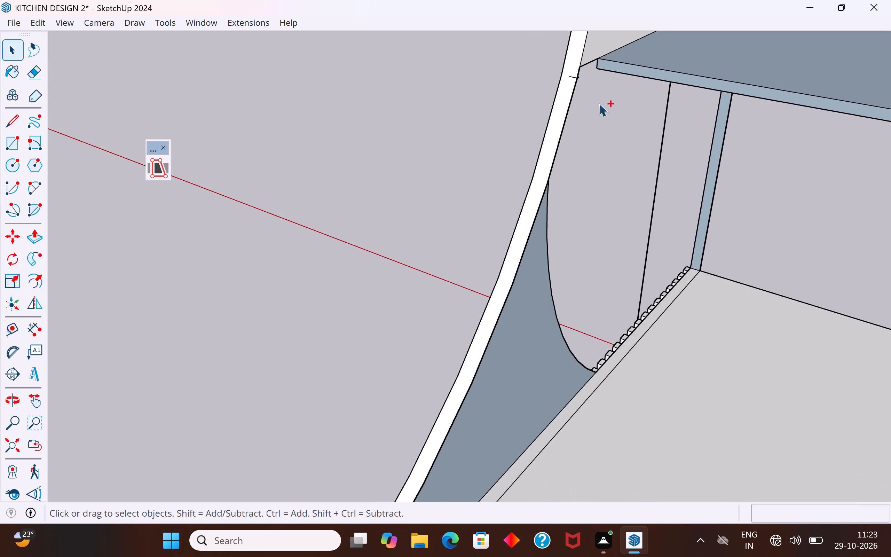
key(ctrl+z)
middle_drag(583, 114, 394, 138)
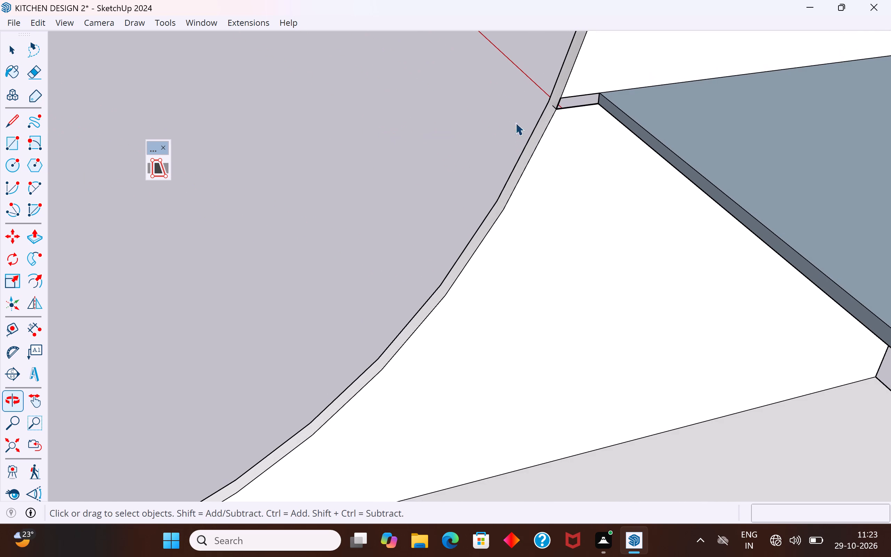
middle_drag(574, 103, 496, 57)
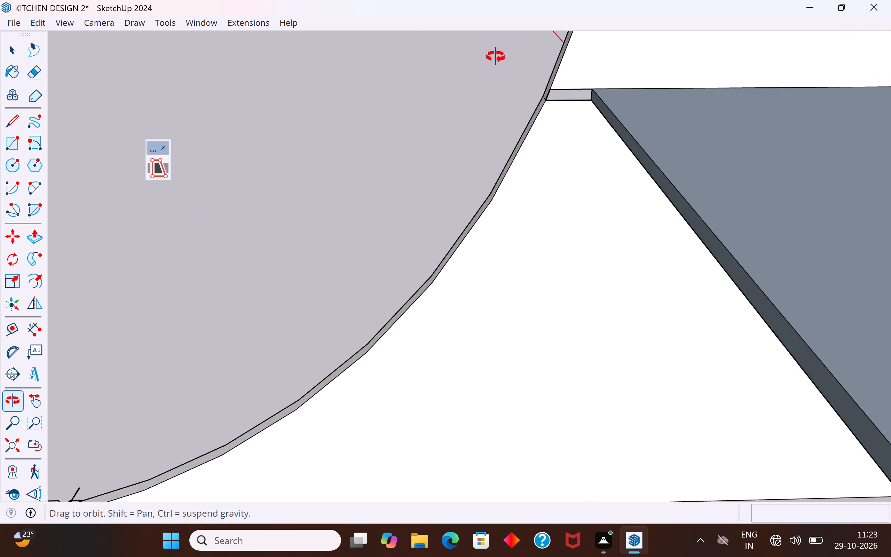
middle_drag(496, 57, 890, 83)
middle_drag(479, 113, 717, 71)
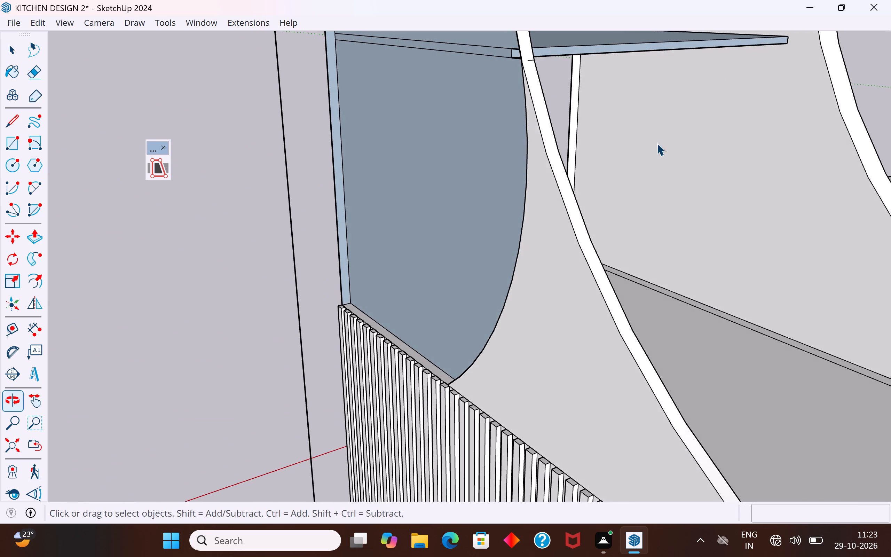
scroll(585, 213, down, 10)
key(ctrl+z)
key(ctrl+z)
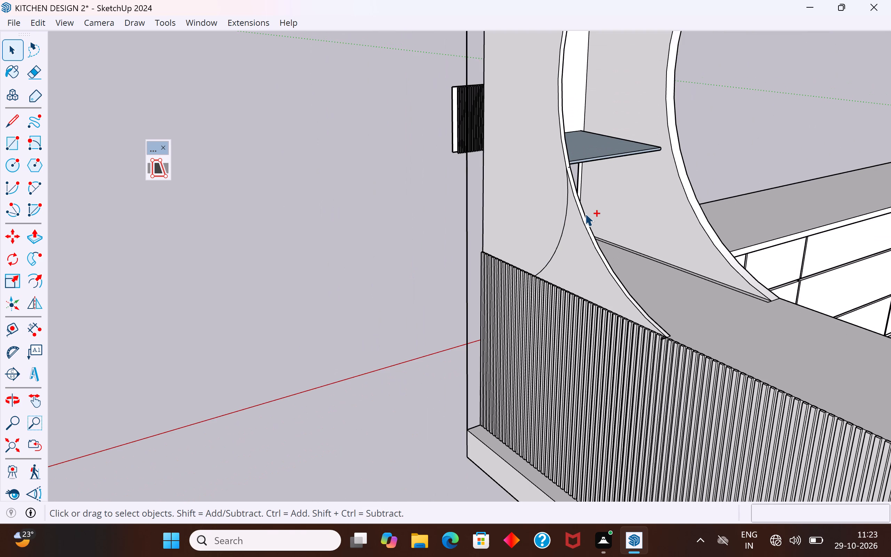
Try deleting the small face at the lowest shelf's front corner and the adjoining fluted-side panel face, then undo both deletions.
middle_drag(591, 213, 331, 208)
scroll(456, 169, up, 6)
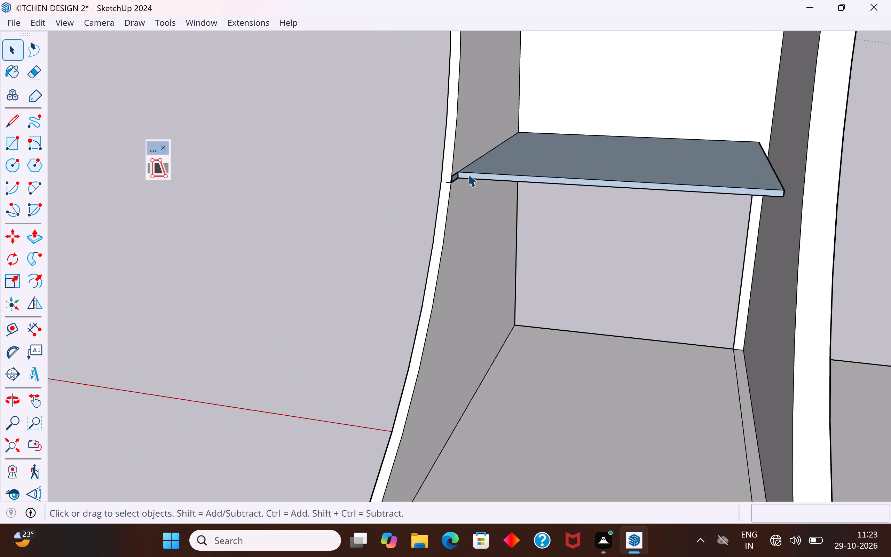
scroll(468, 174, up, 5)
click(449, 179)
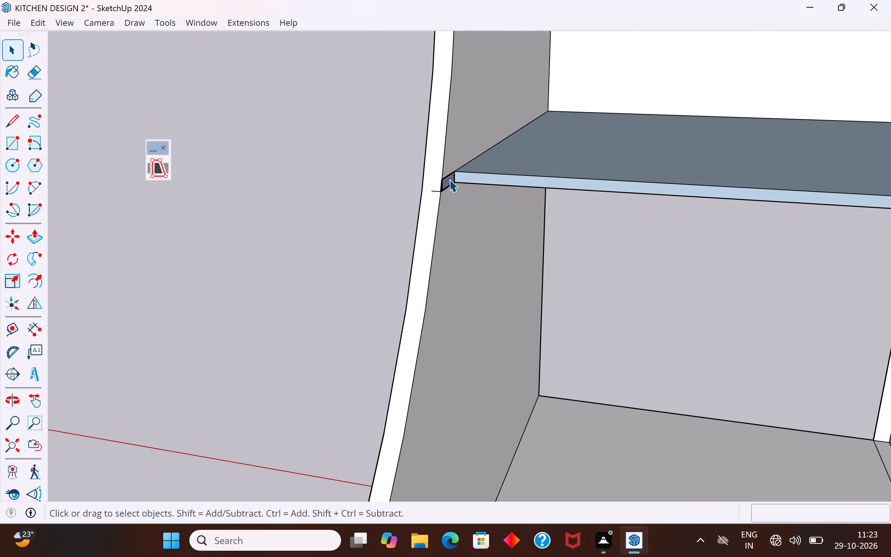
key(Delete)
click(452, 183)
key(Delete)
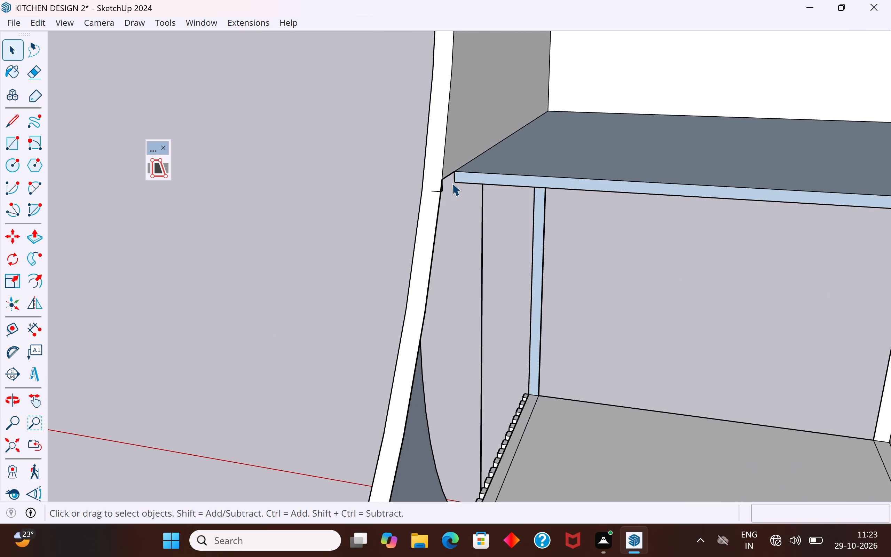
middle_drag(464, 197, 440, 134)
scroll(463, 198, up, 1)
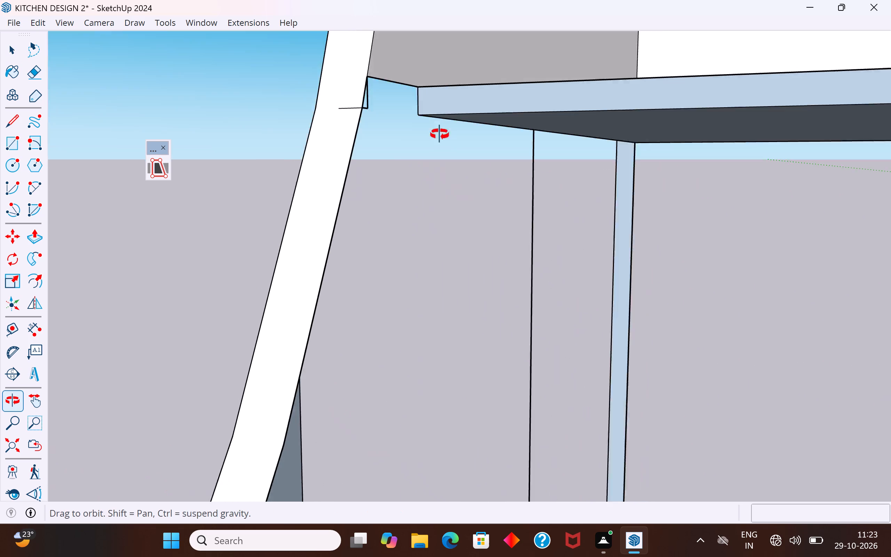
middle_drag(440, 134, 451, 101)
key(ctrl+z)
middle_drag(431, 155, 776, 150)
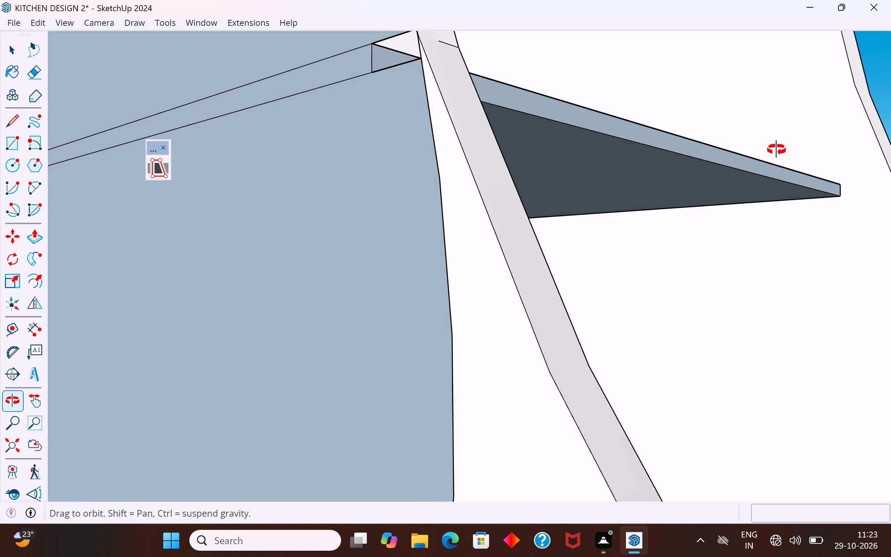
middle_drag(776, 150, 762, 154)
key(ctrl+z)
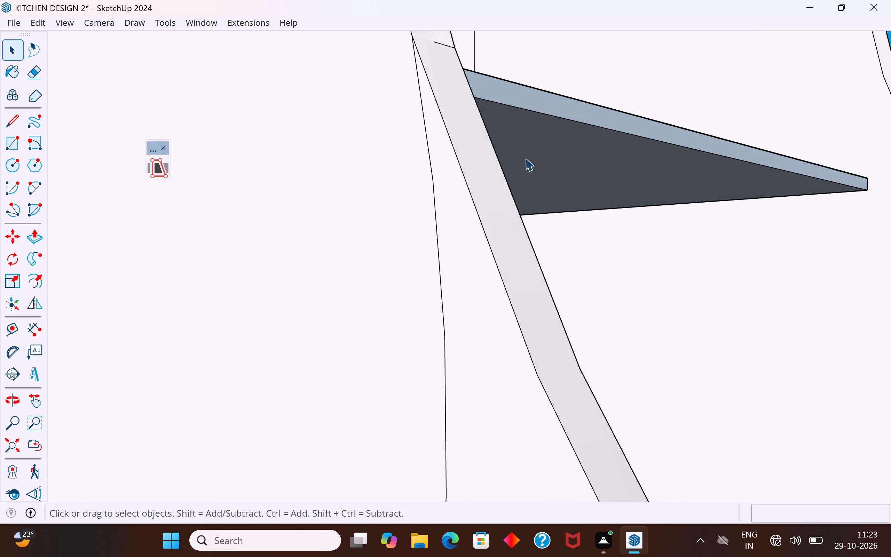
Examine the whole shelf unit from the front and above, checking how the shelves meet the two curved side panels.
middle_drag(521, 172, 443, 301)
middle_drag(445, 194, 398, 217)
scroll(596, 207, down, 10)
middle_drag(601, 251, 387, 261)
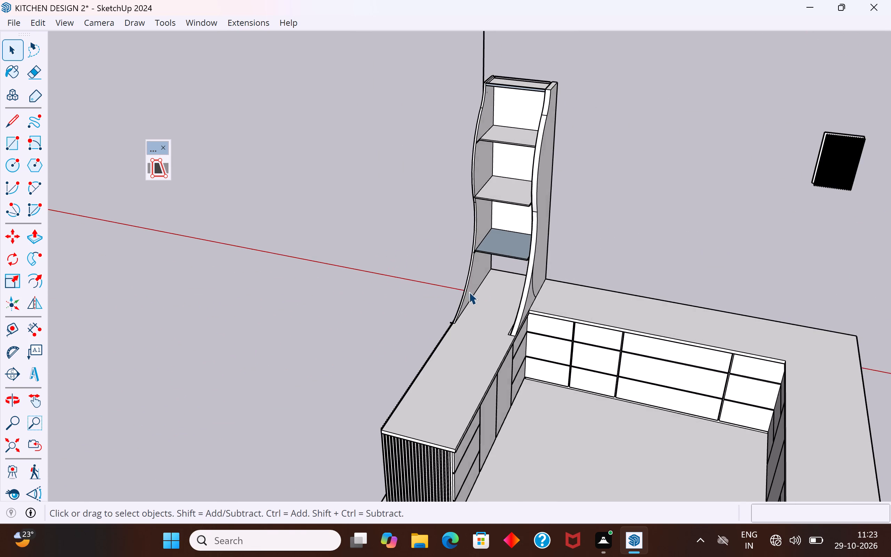
scroll(495, 264, up, 4)
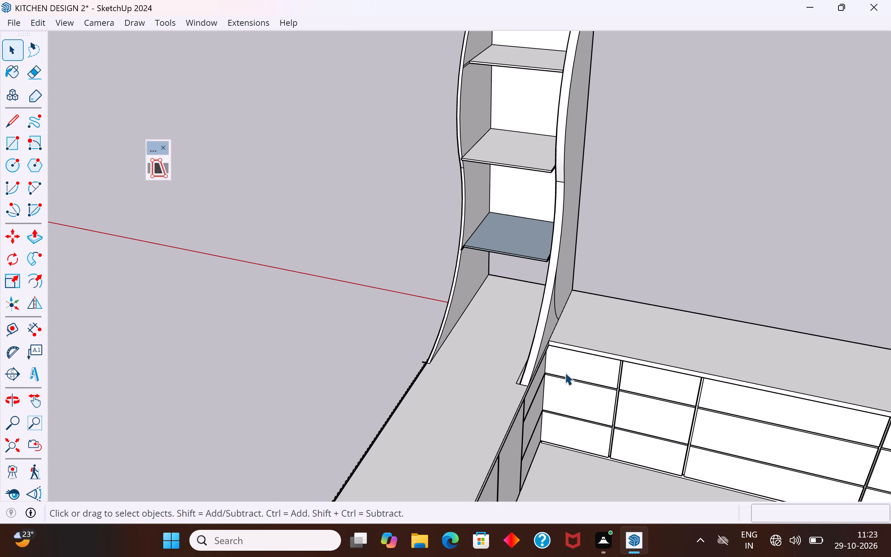
scroll(605, 355, down, 4)
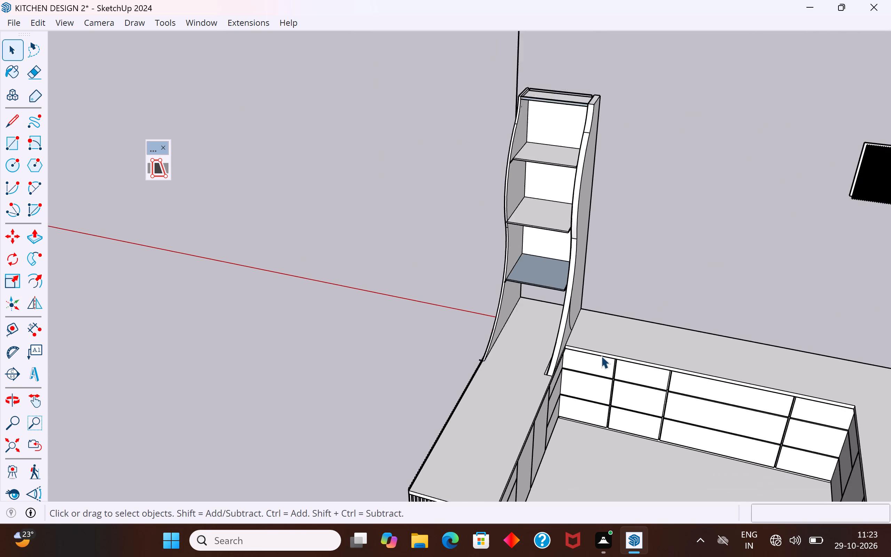
scroll(601, 356, down, 1)
middle_drag(570, 194, 493, 215)
scroll(563, 176, up, 4)
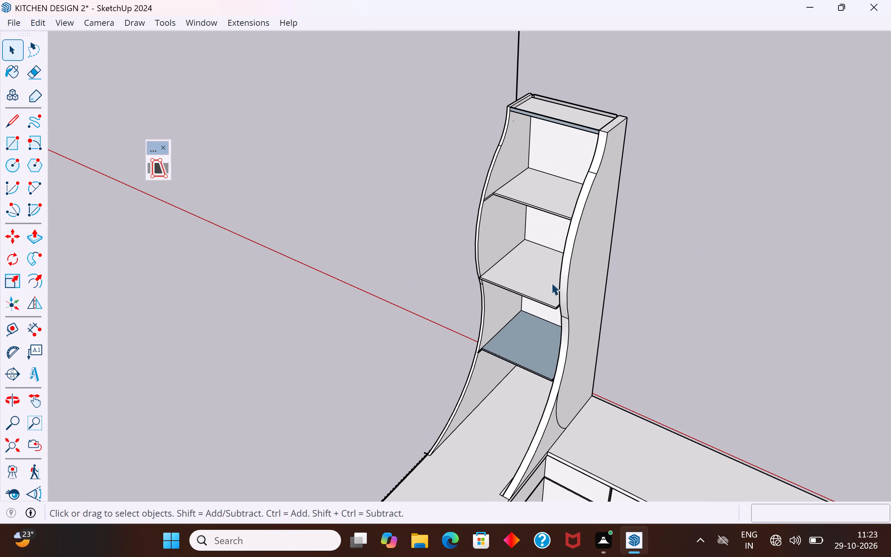
middle_drag(547, 318, 502, 211)
scroll(522, 280, up, 4)
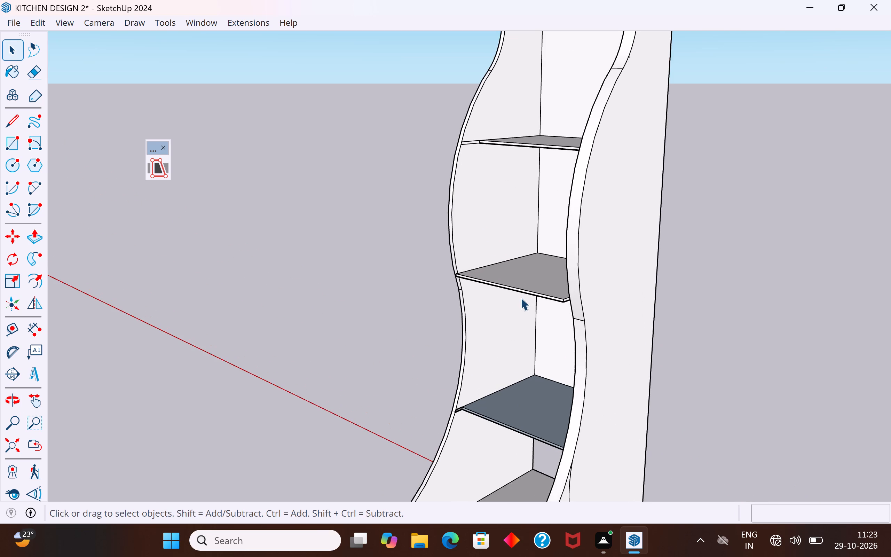
Push/Pull the middle shelf's end face about 7/8" to meet the side panel opposite the fluted side.
scroll(533, 293, up, 7)
middle_drag(533, 293, 585, 309)
middle_drag(583, 308, 697, 343)
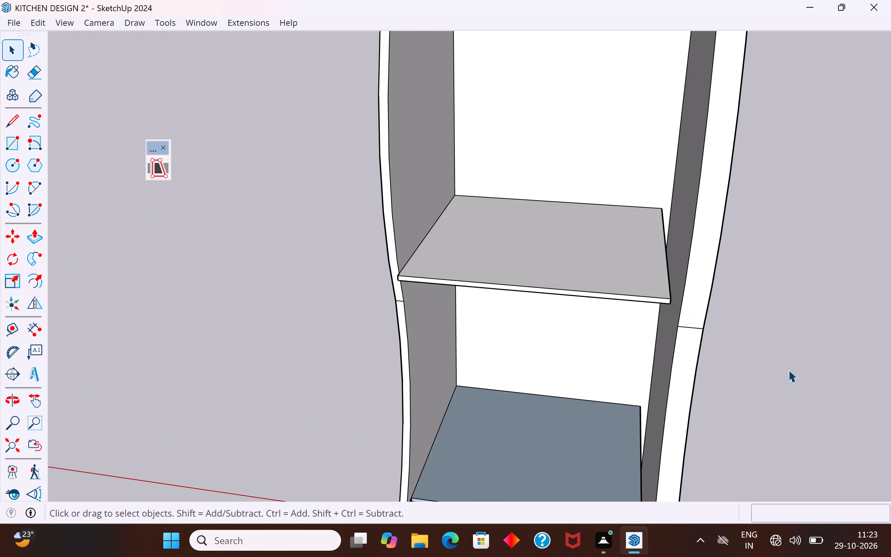
scroll(671, 361, down, 1)
middle_drag(656, 306, 640, 316)
scroll(668, 274, up, 6)
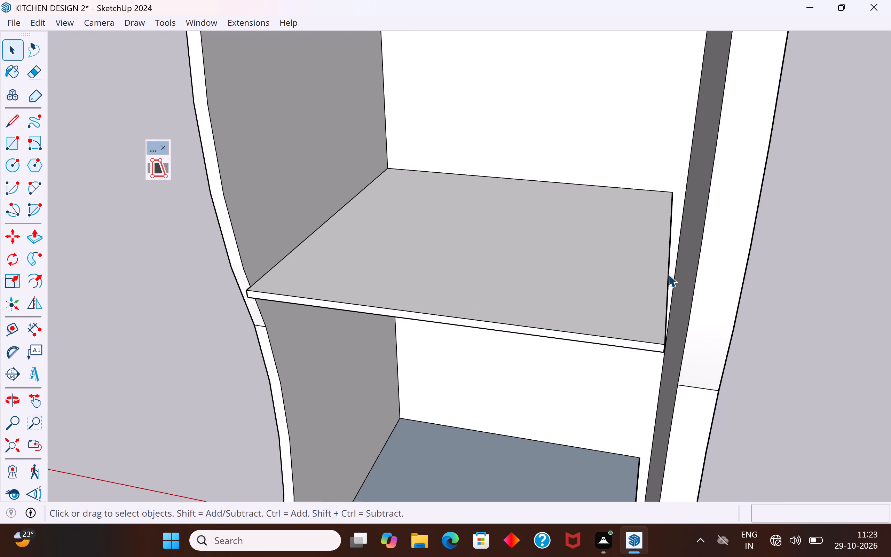
scroll(668, 274, up, 2)
middle_drag(668, 274, 640, 237)
scroll(650, 279, up, 4)
click(656, 283)
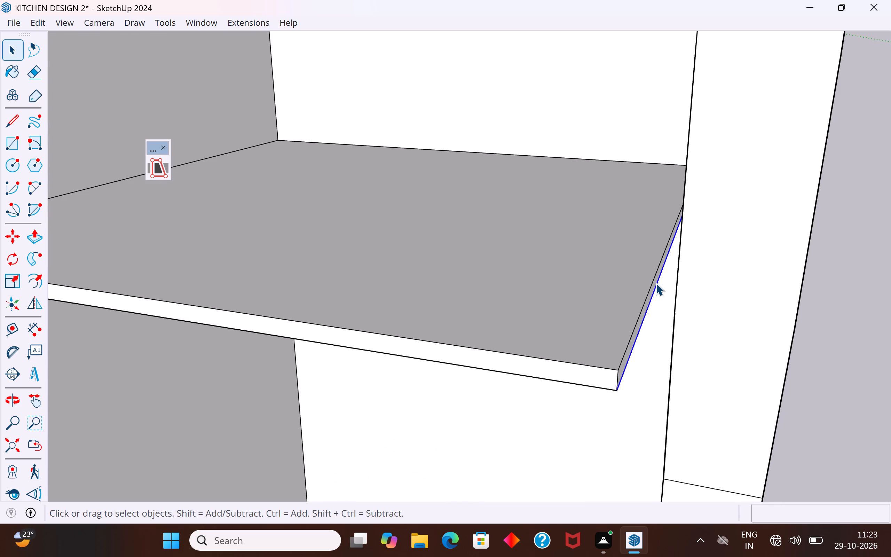
scroll(656, 283, up, 5)
click(657, 276)
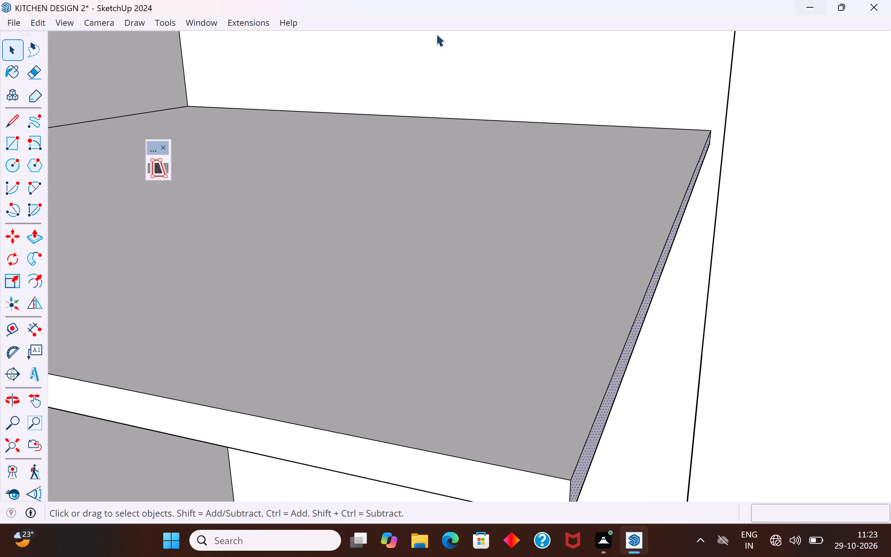
click(41, 242)
click(645, 291)
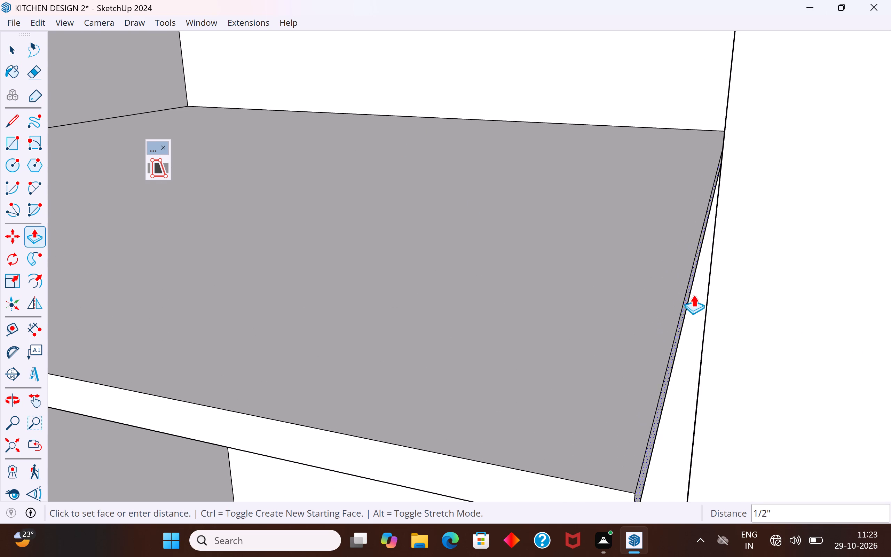
click(705, 295)
scroll(647, 156, down, 10)
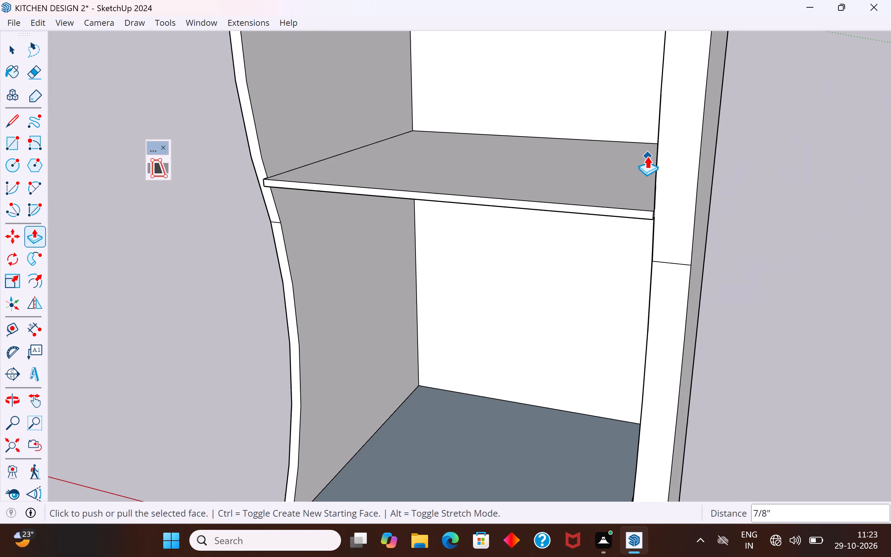
middle_drag(635, 162, 636, 307)
scroll(638, 158, down, 5)
middle_drag(643, 185, 702, 275)
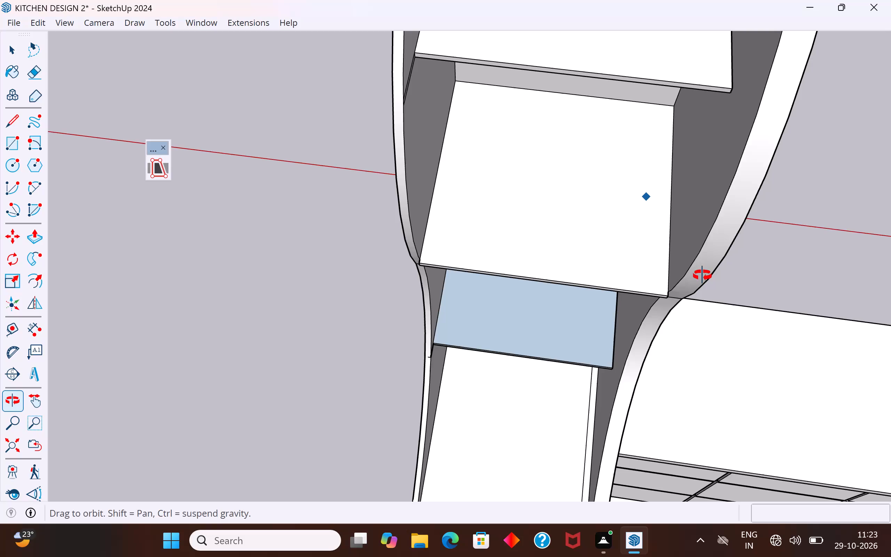
middle_drag(702, 275, 701, 176)
click(23, 47)
click(140, 106)
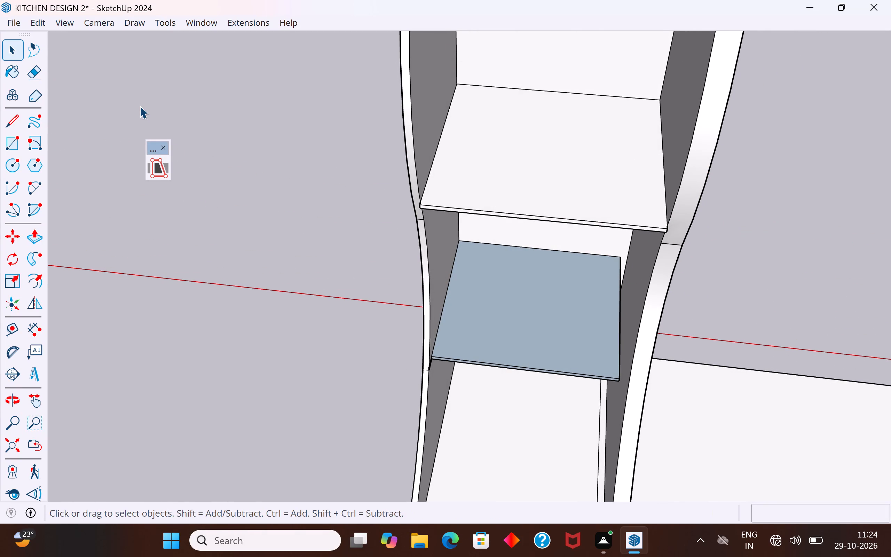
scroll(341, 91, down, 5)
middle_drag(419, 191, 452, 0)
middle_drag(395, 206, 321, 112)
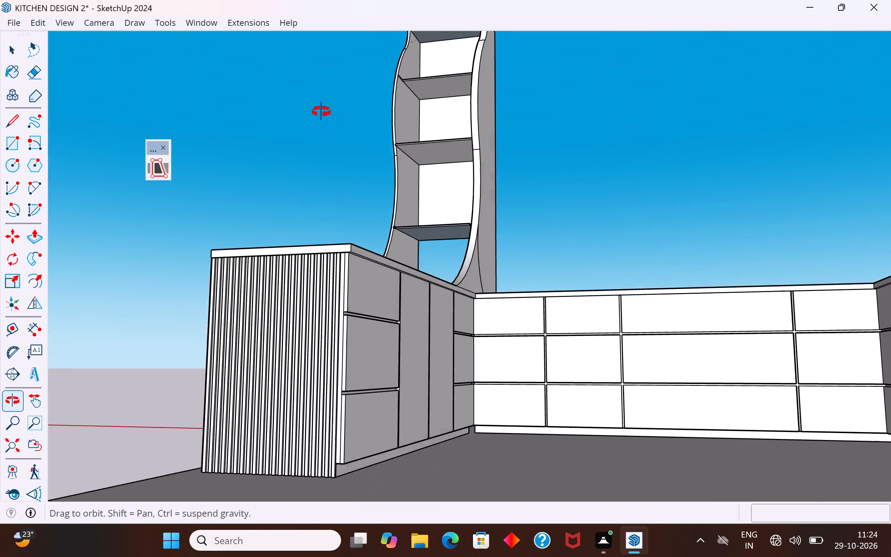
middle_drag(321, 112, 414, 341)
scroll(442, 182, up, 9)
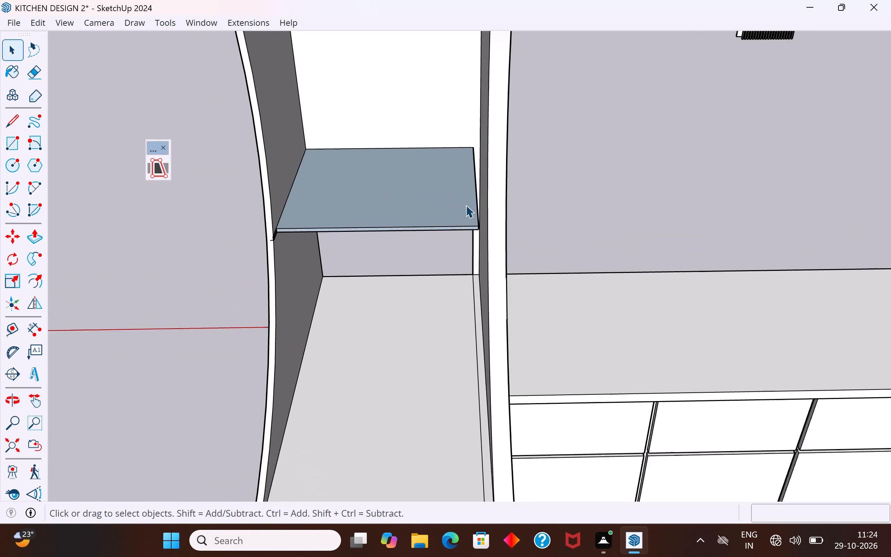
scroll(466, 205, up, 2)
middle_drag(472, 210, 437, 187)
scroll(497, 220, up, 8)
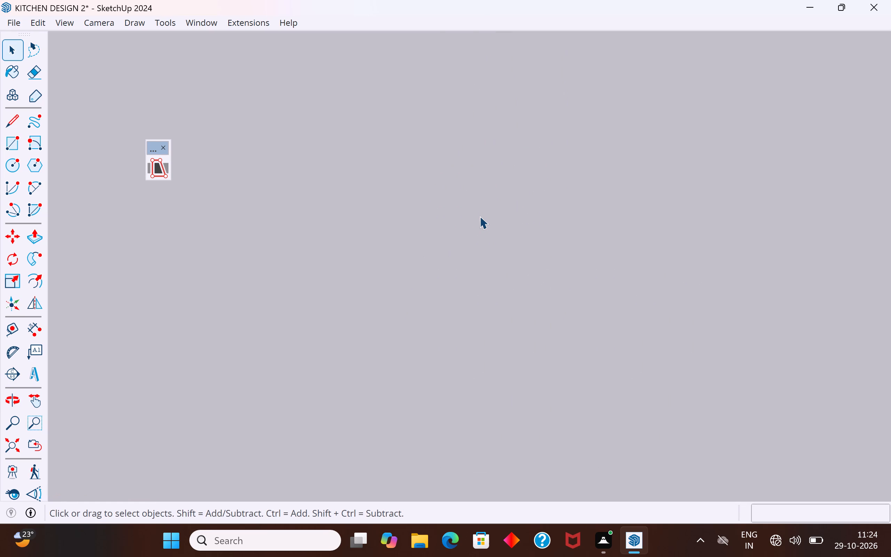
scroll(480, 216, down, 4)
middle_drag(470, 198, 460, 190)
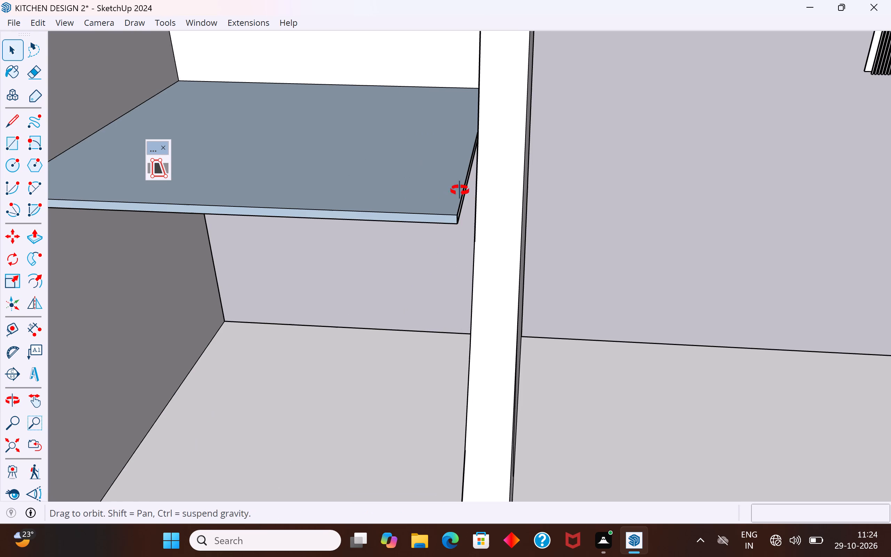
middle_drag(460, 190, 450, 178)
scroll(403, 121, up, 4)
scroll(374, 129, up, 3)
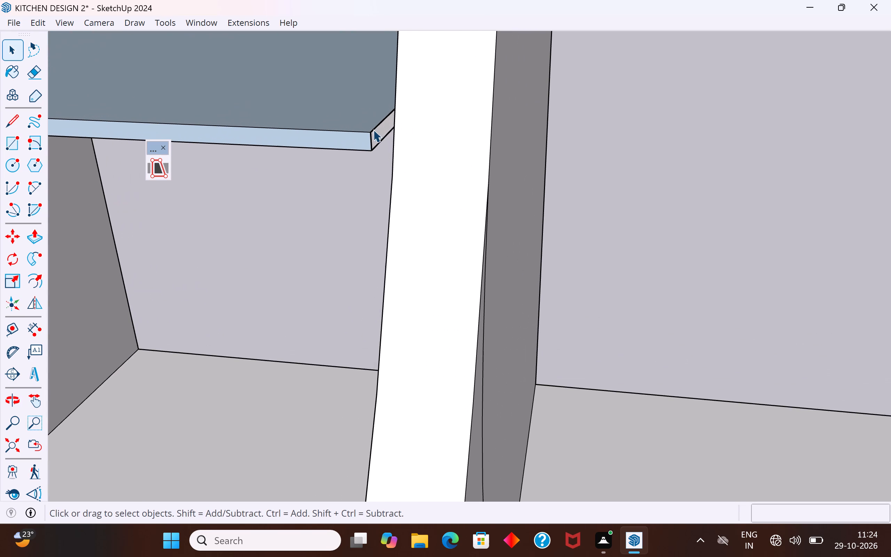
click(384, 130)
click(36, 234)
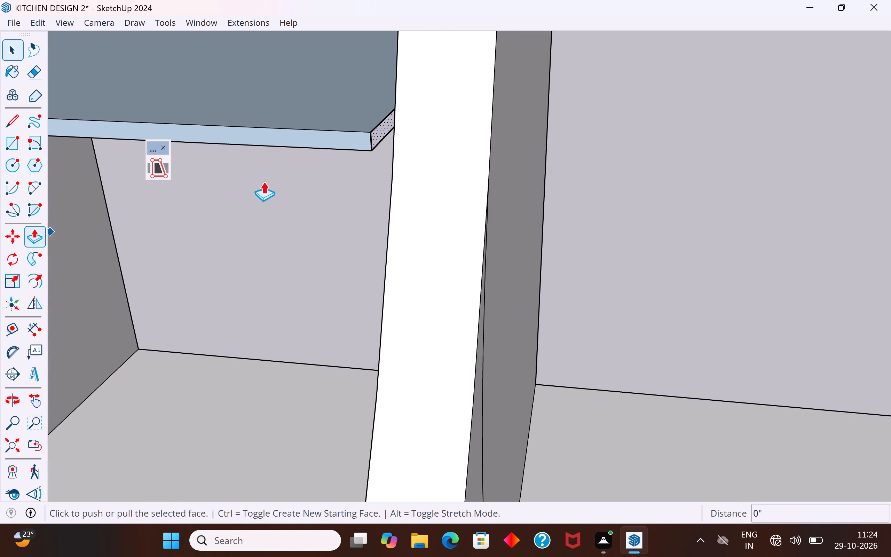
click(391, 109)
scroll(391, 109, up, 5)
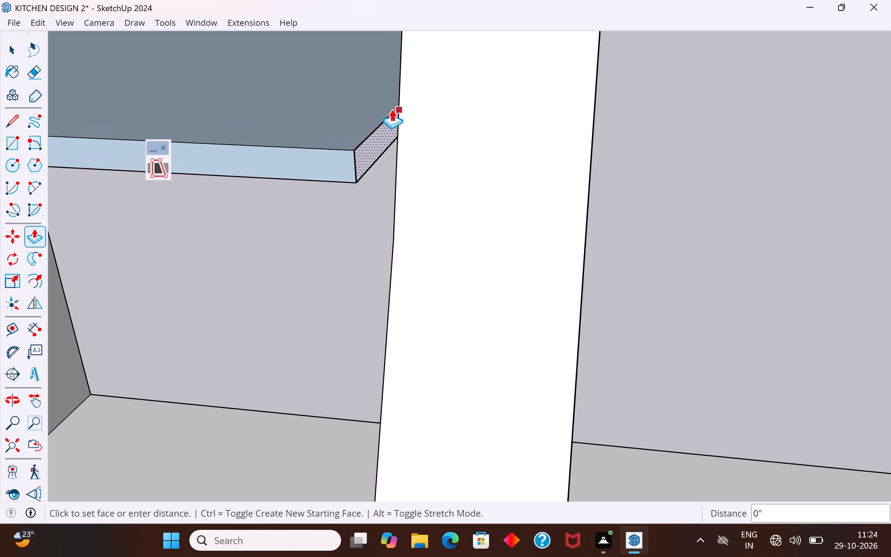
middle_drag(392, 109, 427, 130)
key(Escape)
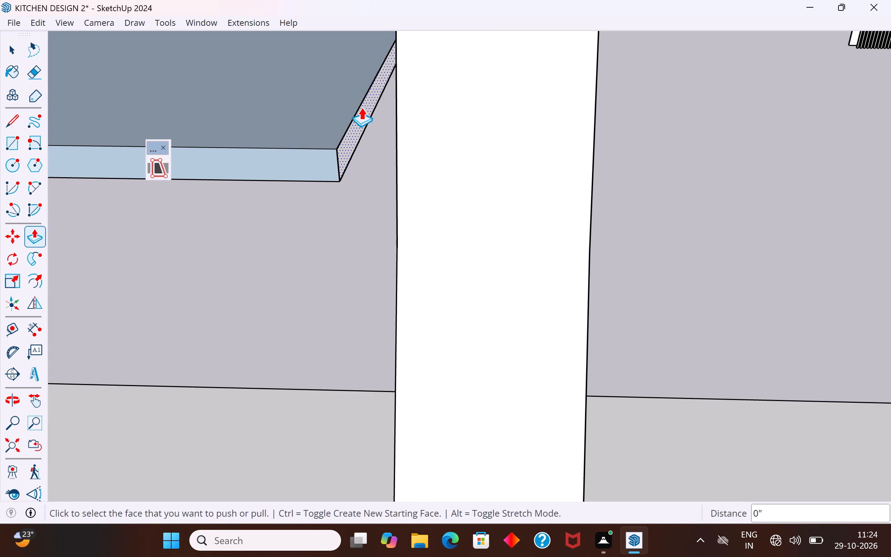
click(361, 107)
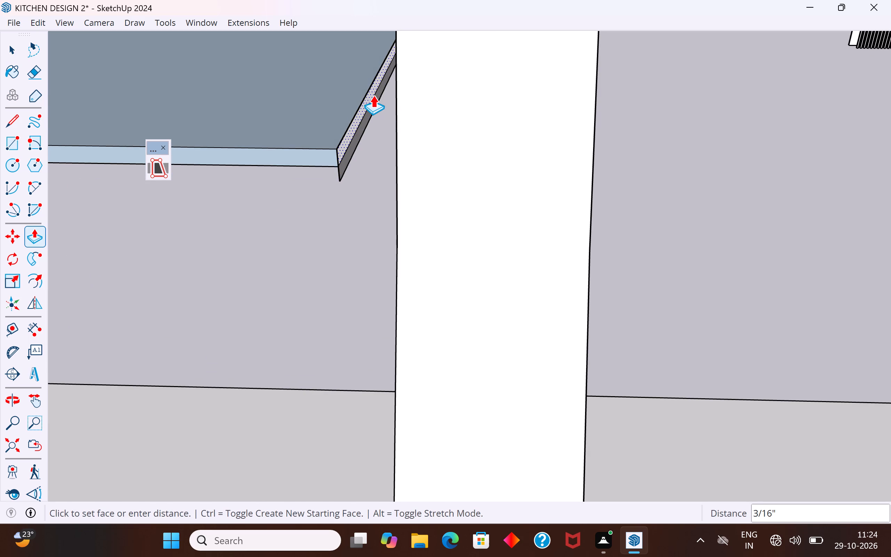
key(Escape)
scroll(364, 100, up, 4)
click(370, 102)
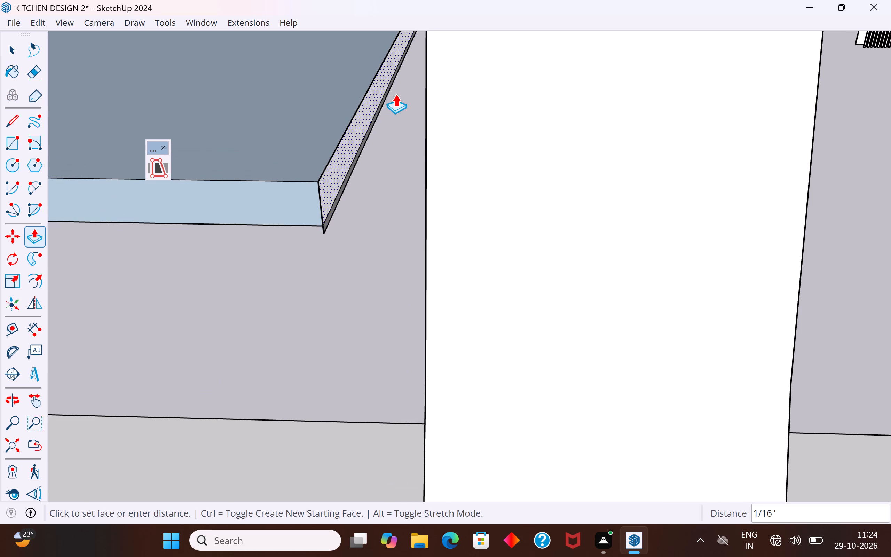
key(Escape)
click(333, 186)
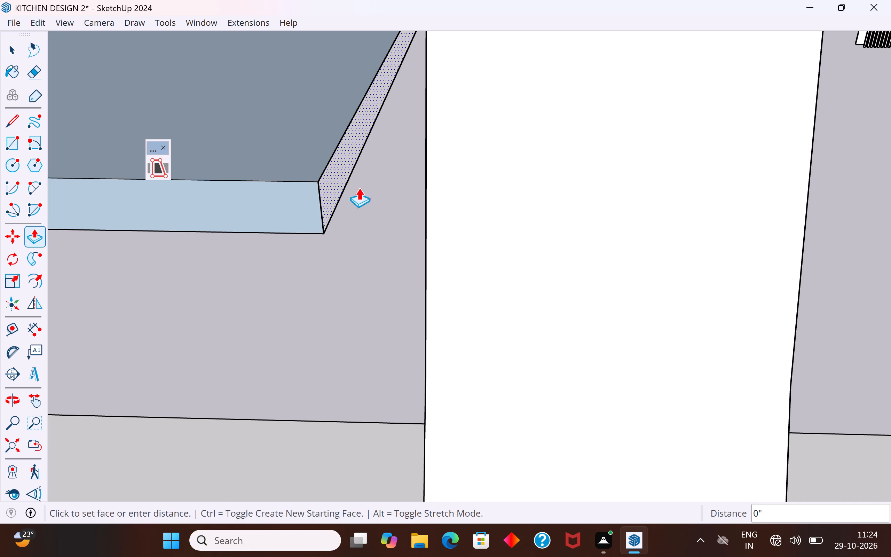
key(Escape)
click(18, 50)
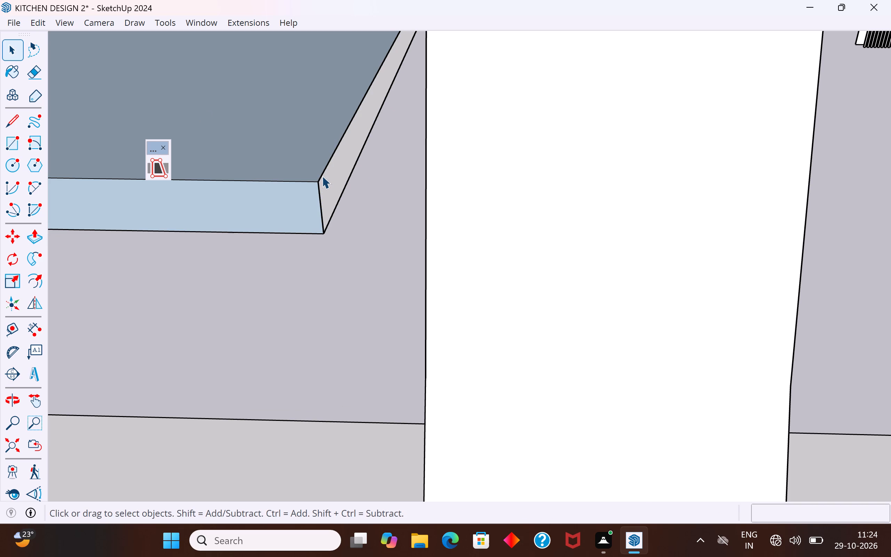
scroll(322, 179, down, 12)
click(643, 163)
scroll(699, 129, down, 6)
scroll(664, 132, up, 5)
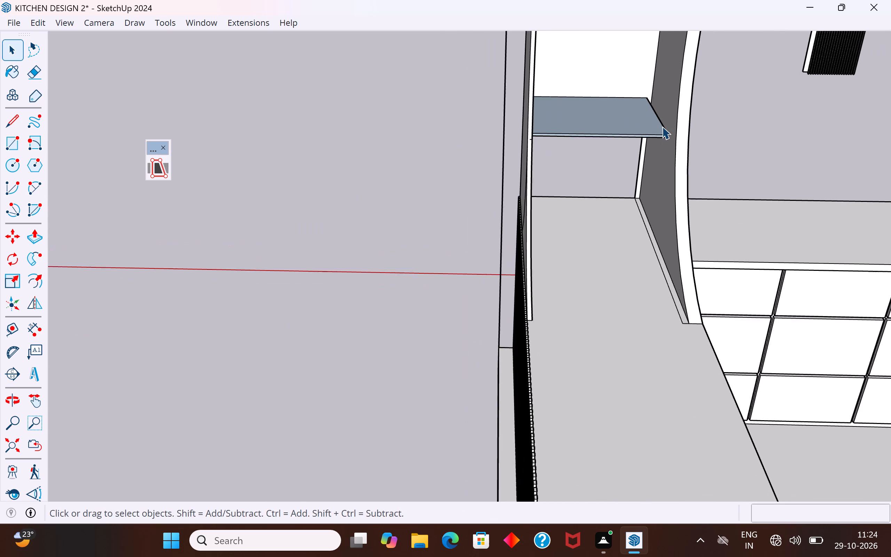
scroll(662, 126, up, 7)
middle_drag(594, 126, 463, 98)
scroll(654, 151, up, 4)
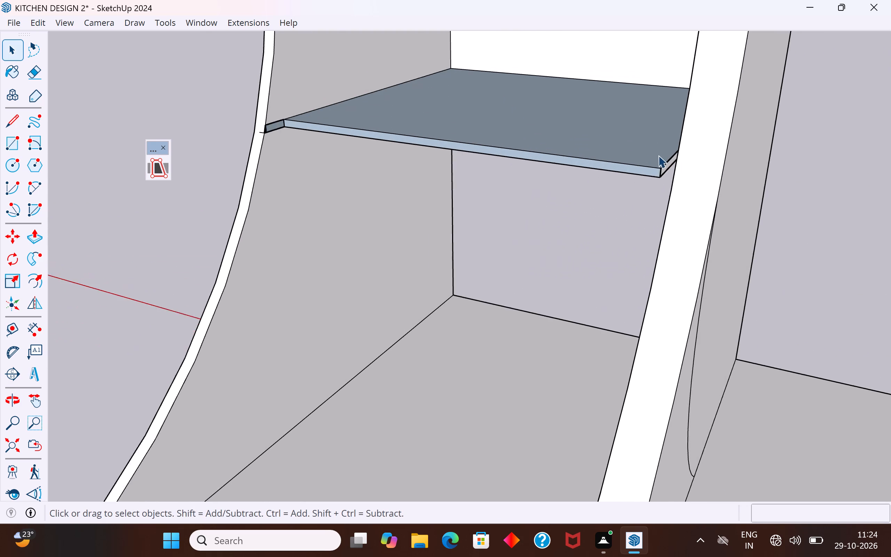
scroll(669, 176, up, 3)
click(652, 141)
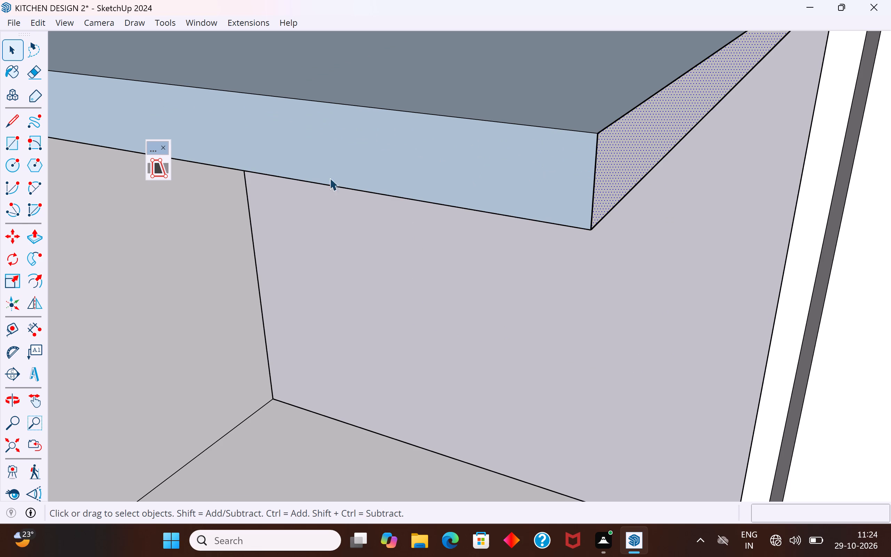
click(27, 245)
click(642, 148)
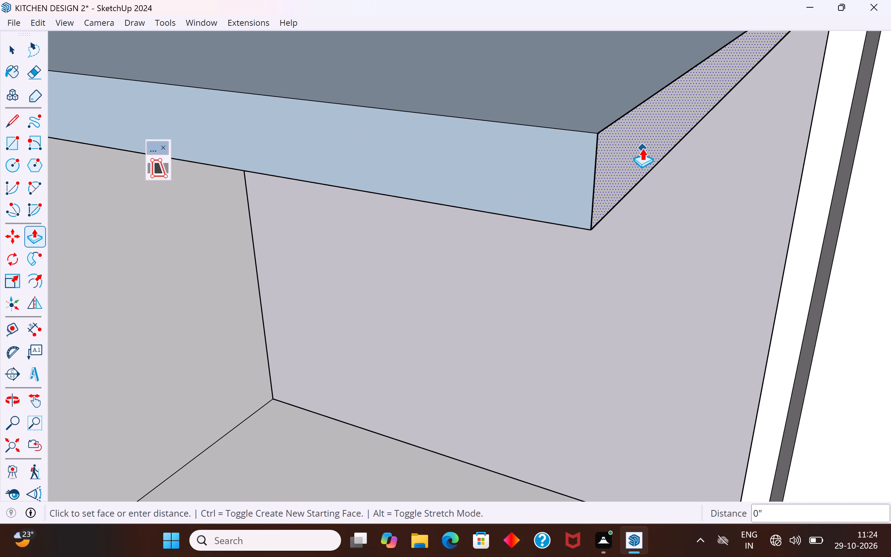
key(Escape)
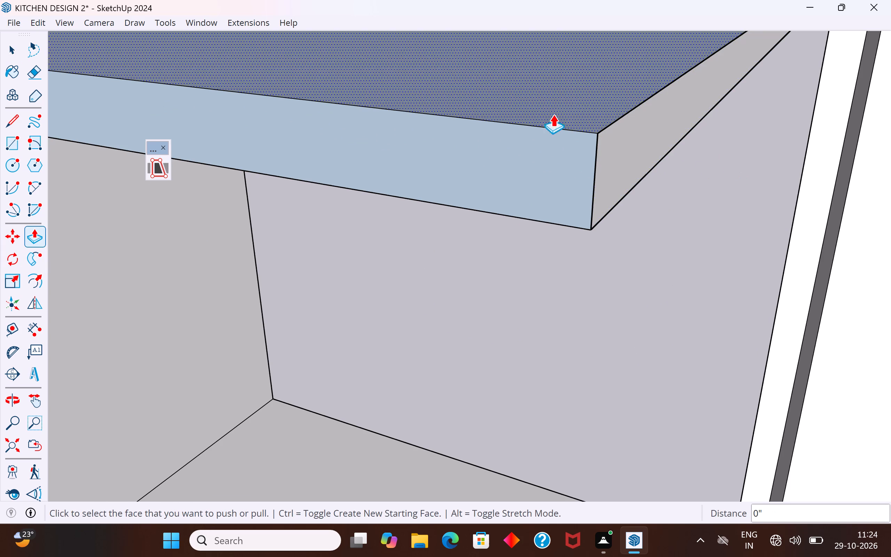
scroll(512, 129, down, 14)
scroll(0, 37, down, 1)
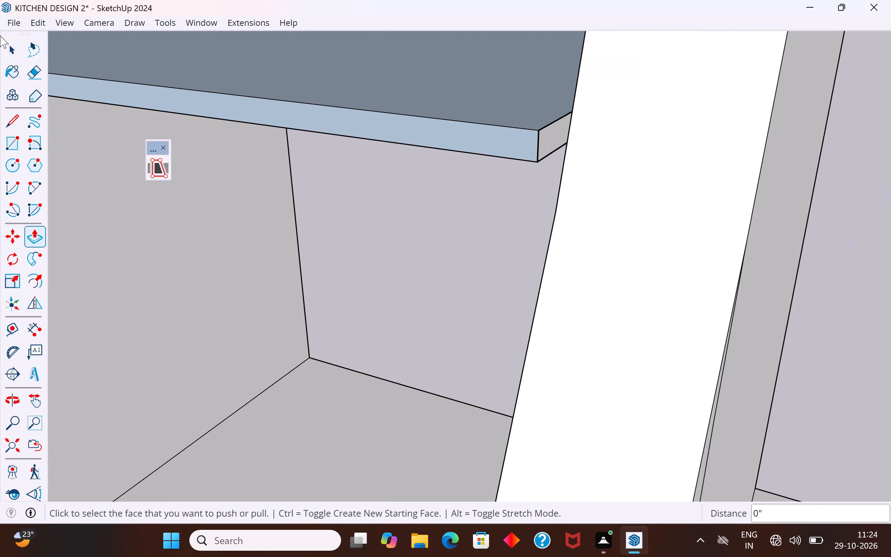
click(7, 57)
Draw lines extending the lowest shelf's front edge about 7/8" to the side panel opposite the fluted side, closing the front gap face.
click(12, 116)
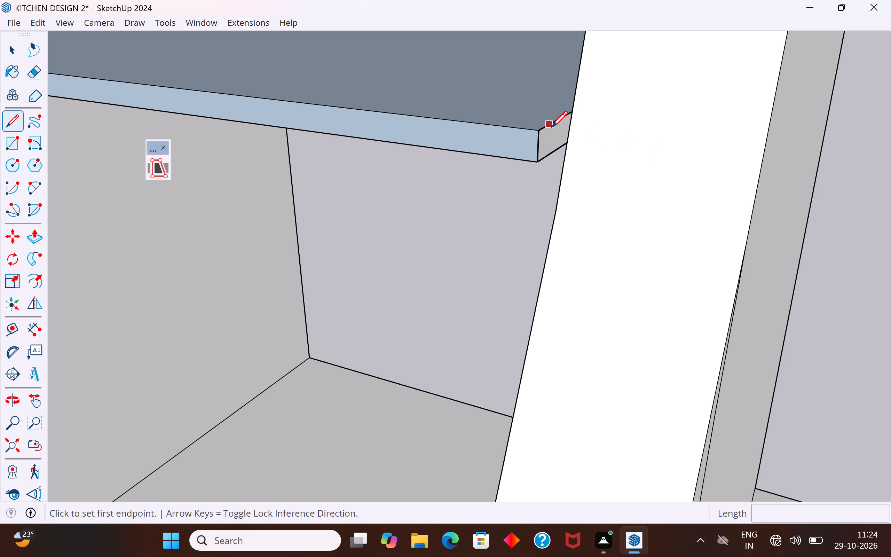
middle_drag(555, 127, 691, 149)
scroll(691, 149, up, 1)
scroll(665, 144, down, 4)
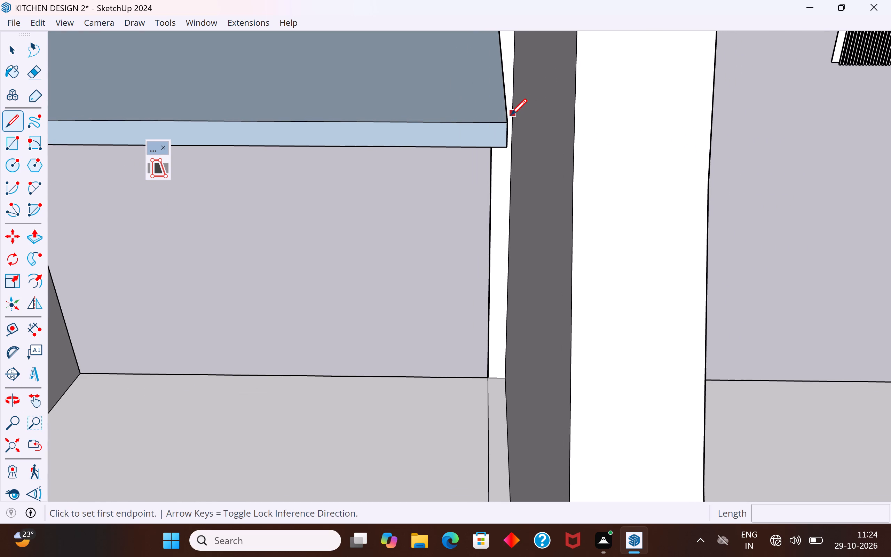
click(507, 122)
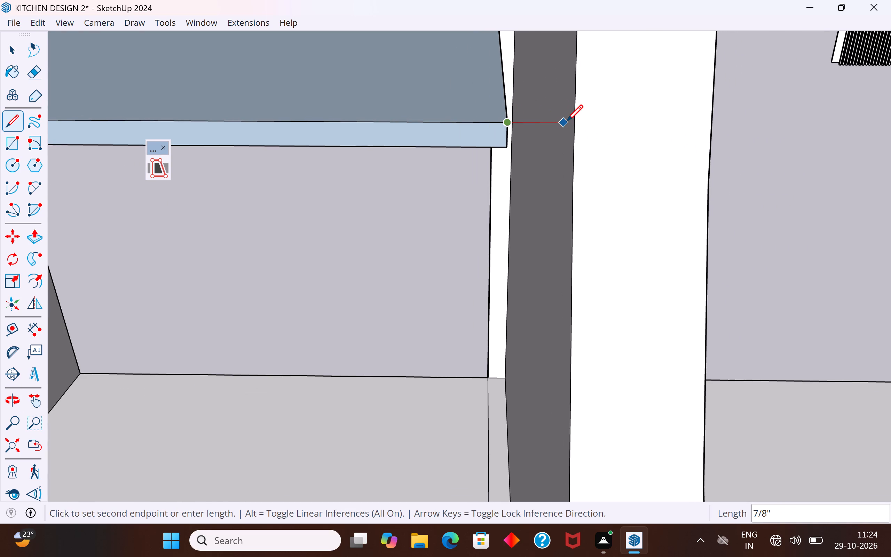
click(567, 121)
key(Escape)
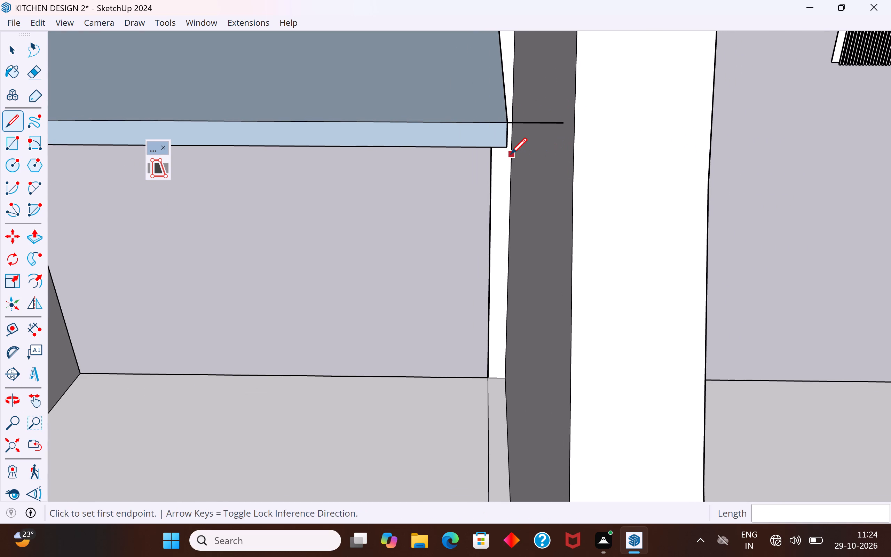
click(506, 149)
click(559, 148)
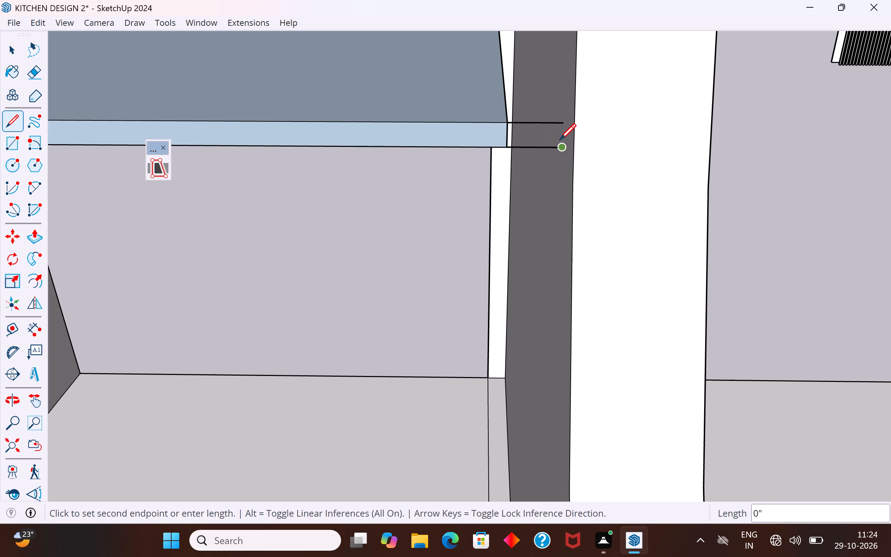
click(560, 124)
scroll(574, 233, down, 15)
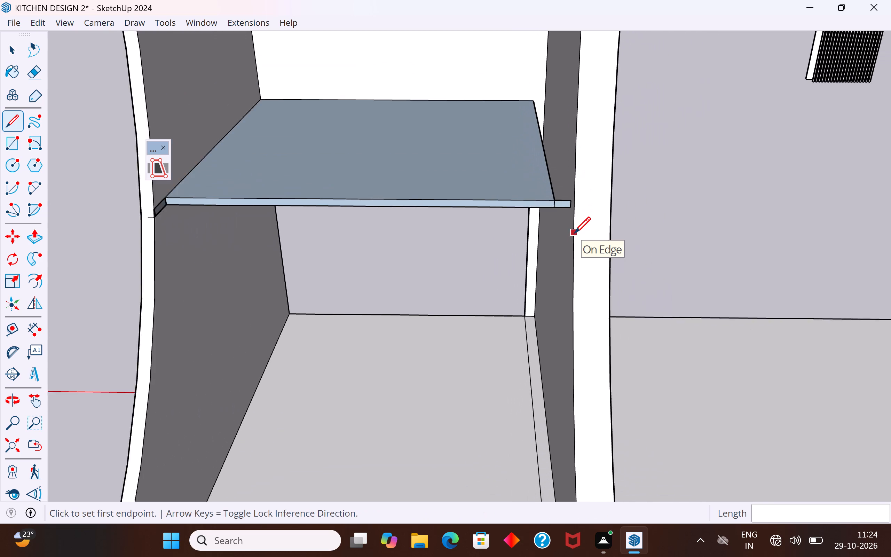
Draw a 7/8" line from the lowest shelf's top back corner to the side panel and join it to the front extension, closing the top gap.
scroll(543, 112, up, 3)
click(535, 111)
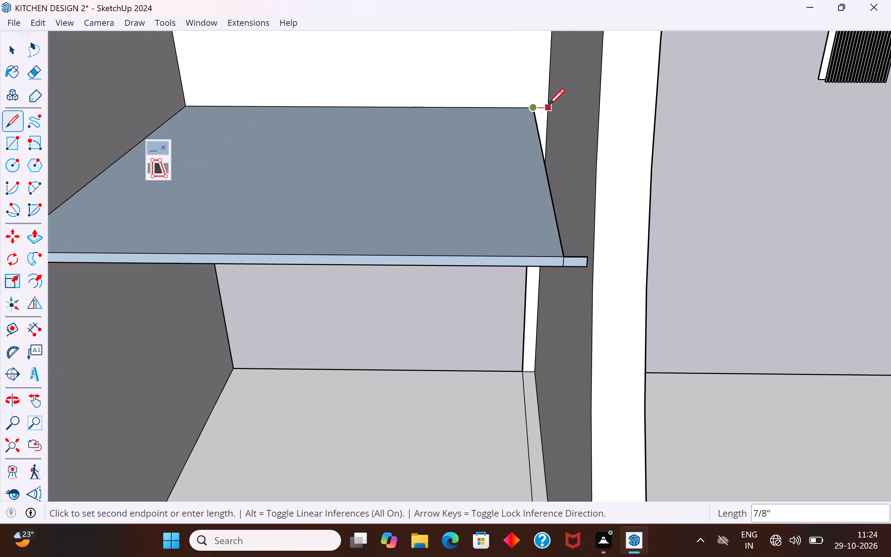
click(549, 104)
click(549, 109)
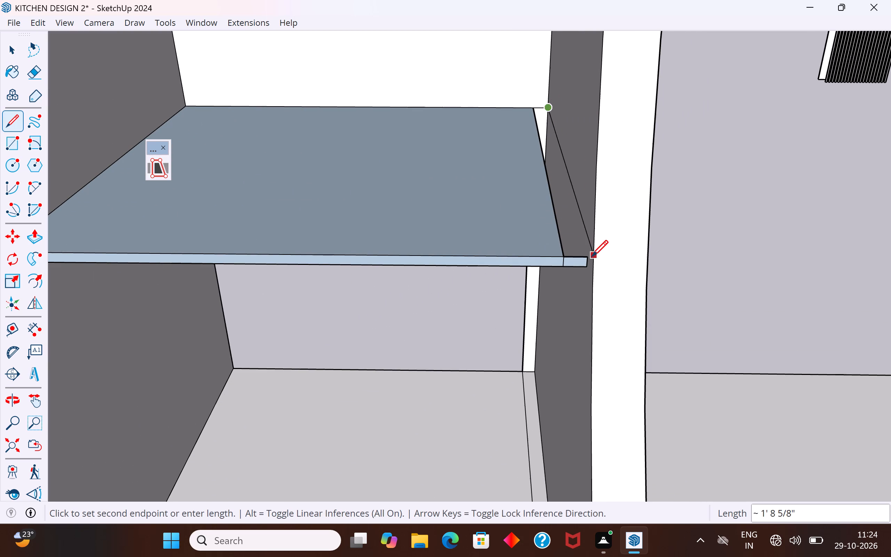
click(585, 256)
Close the lowest shelf's underside gap with a 7/8" line at the back and a line about 1' 7 3/8" long along the side panel.
middle_drag(576, 249, 544, 84)
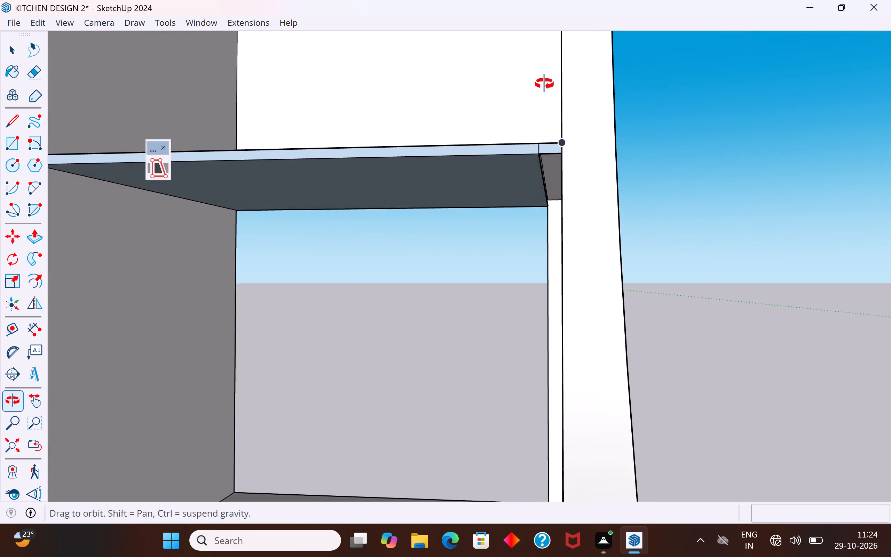
middle_drag(544, 84, 549, 63)
scroll(549, 217, up, 3)
middle_drag(549, 217, 563, 222)
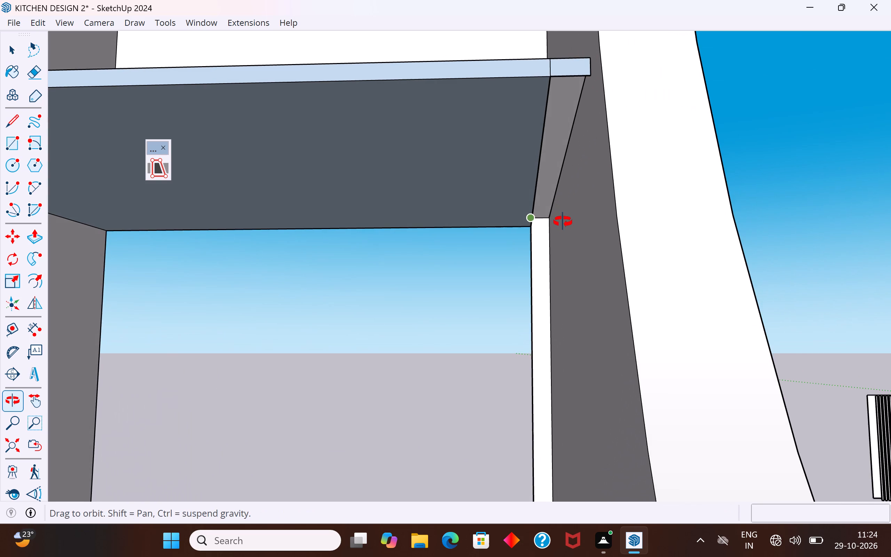
middle_drag(563, 222, 265, 374)
scroll(356, 188, down, 15)
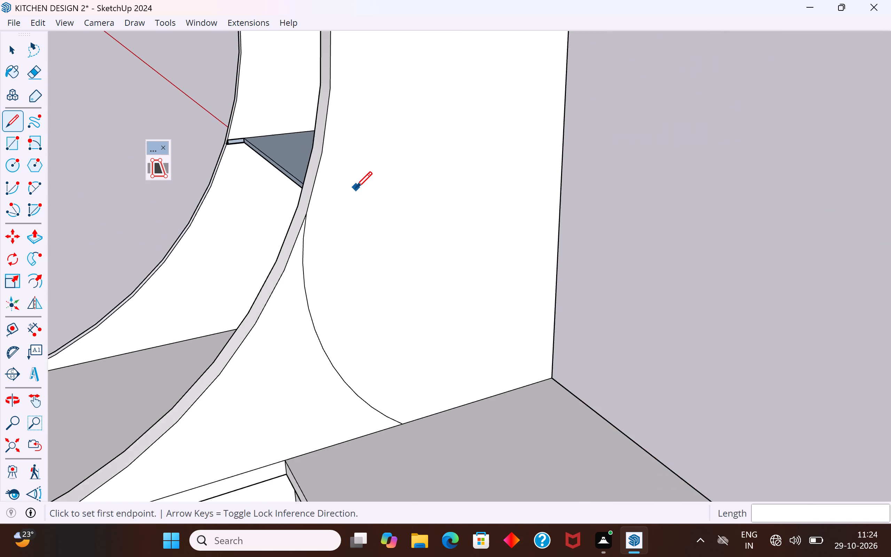
scroll(356, 188, down, 3)
middle_drag(464, 179, 243, 198)
middle_drag(444, 194, 404, 76)
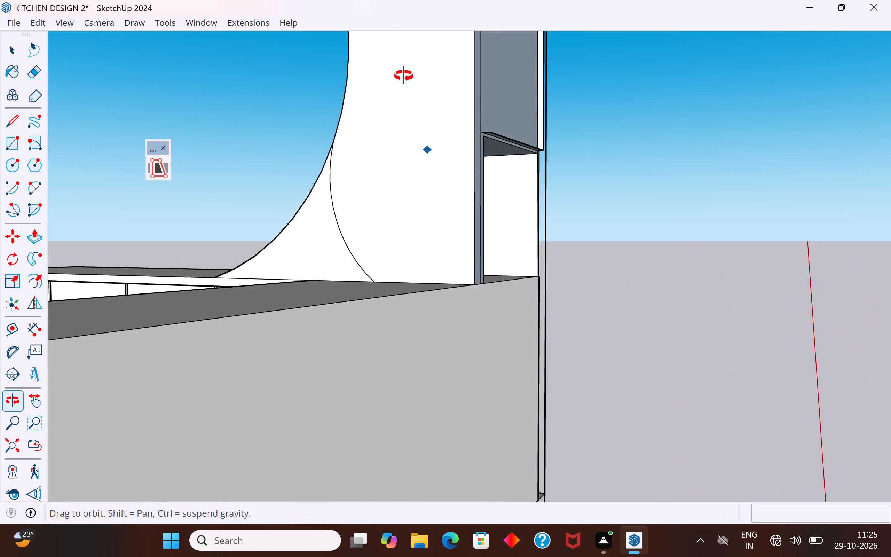
middle_drag(404, 76, 890, 31)
middle_drag(415, 207, 496, 283)
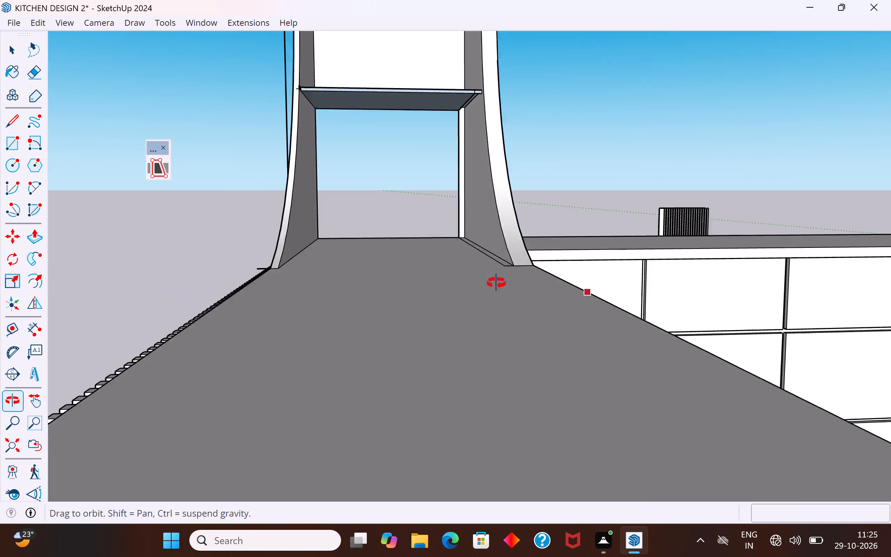
middle_drag(496, 283, 551, 273)
scroll(443, 97, up, 10)
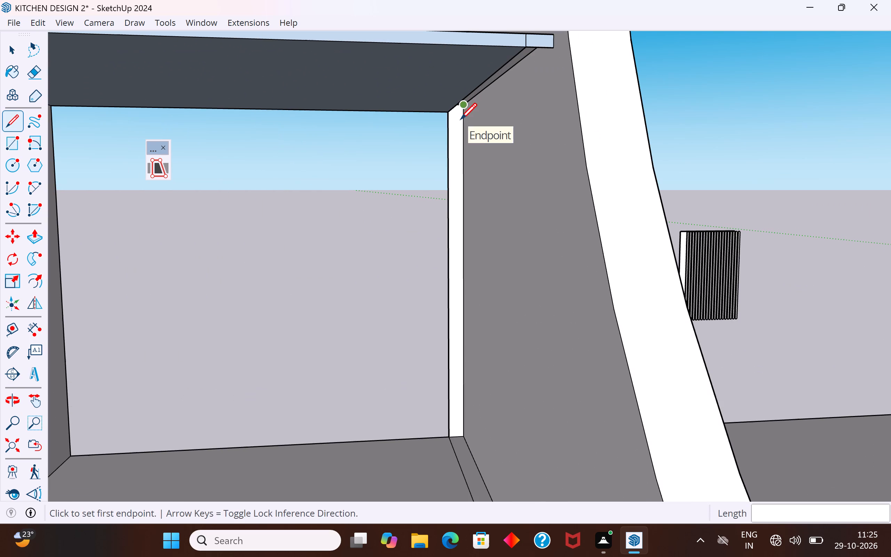
click(446, 114)
click(464, 115)
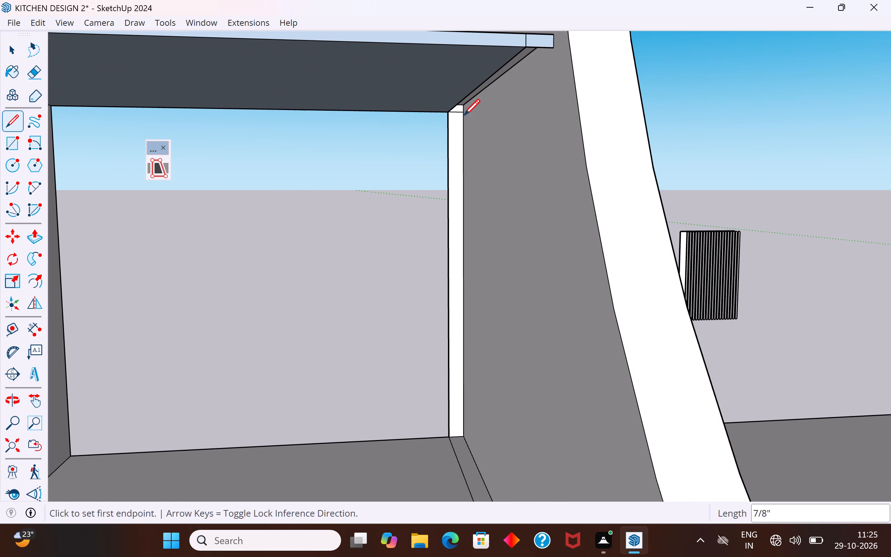
click(551, 48)
middle_drag(551, 48, 569, 21)
click(452, 135)
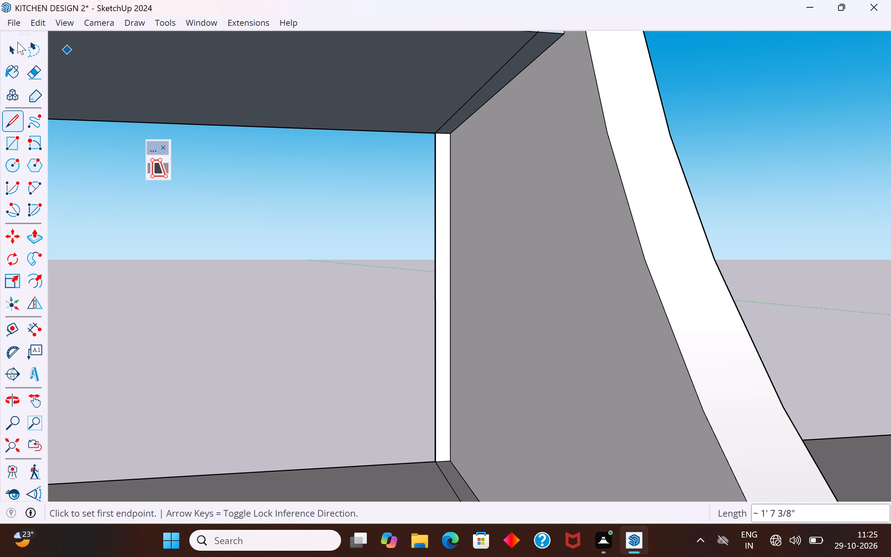
click(13, 48)
scroll(265, 193, down, 5)
middle_drag(278, 189, 313, 307)
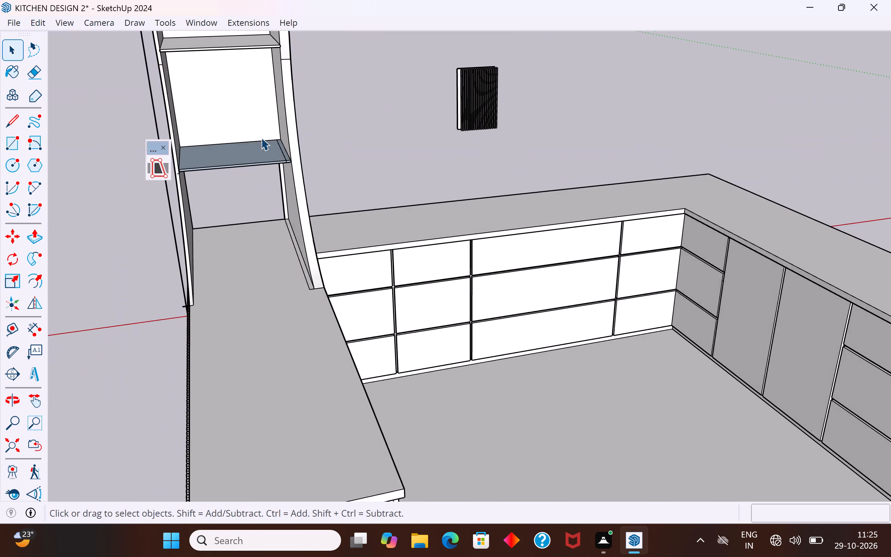
Delete the leftover seam edges on the lowest shelf's top, underside and front beside the side panel opposite the fluted side.
scroll(261, 138, up, 4)
click(294, 162)
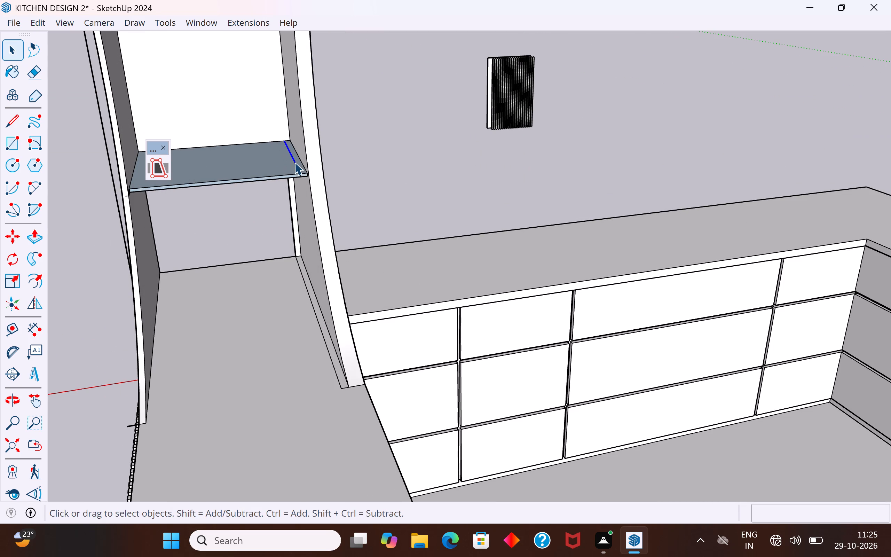
key(Delete)
middle_drag(277, 195, 364, 87)
scroll(329, 147, up, 4)
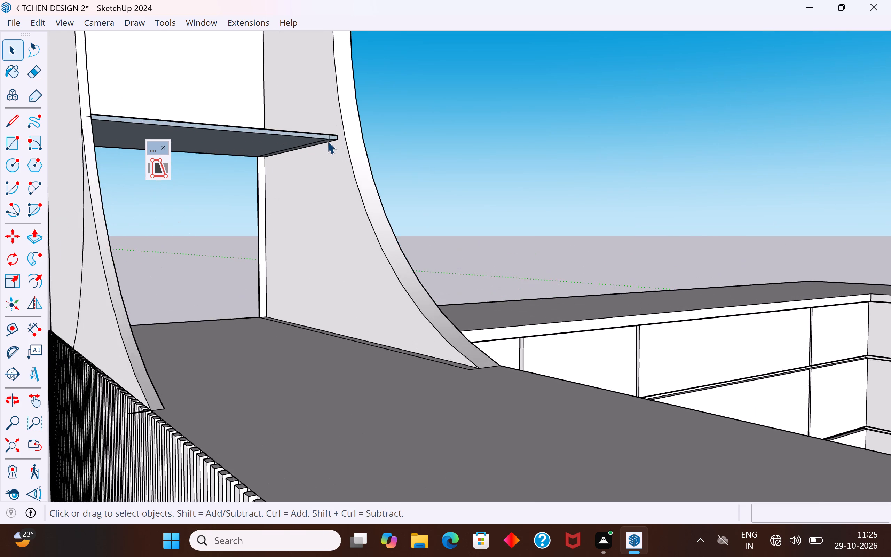
scroll(327, 141, up, 11)
click(297, 151)
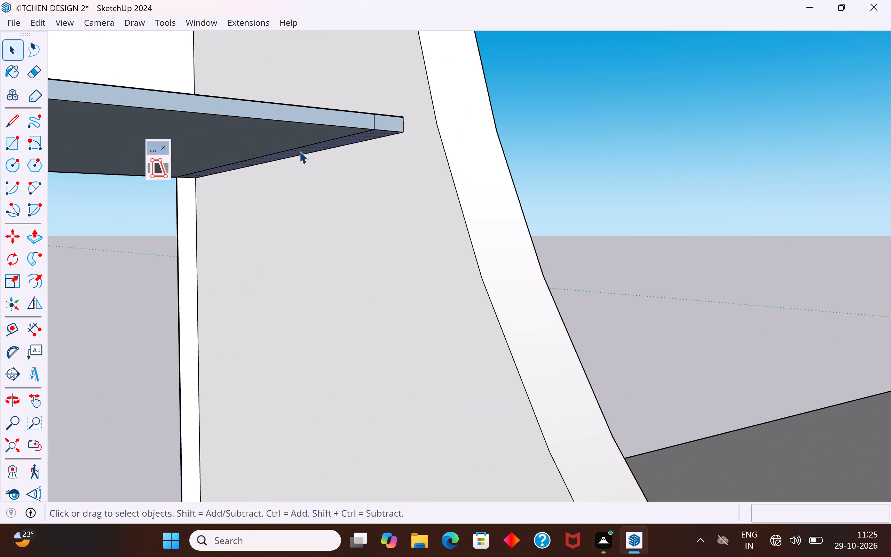
click(325, 141)
key(Delete)
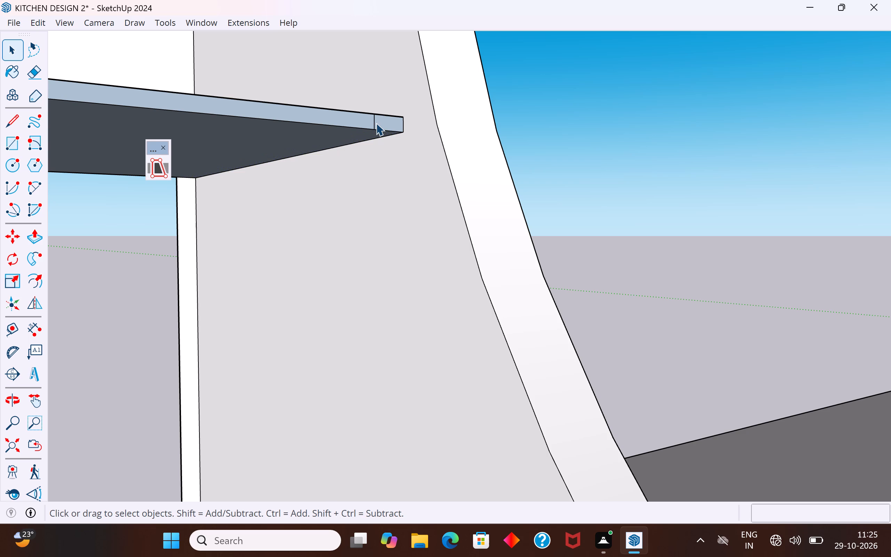
click(372, 123)
key(Delete)
Reverse the small strip face on the fluted side panel's inner surface, between its curved front edge and the lowest shelf.
middle_drag(504, 160, 279, 267)
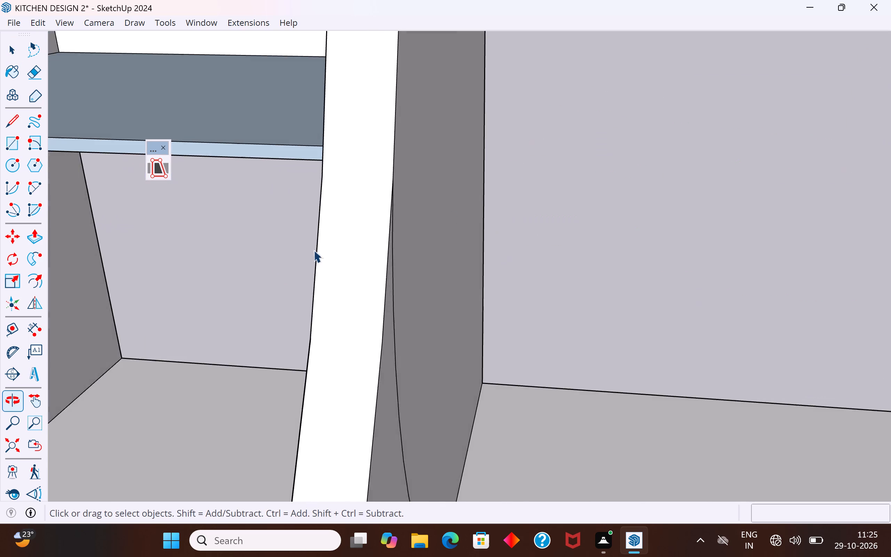
scroll(487, 204, down, 10)
scroll(365, 182, up, 5)
scroll(443, 214, up, 2)
middle_drag(505, 251, 497, 202)
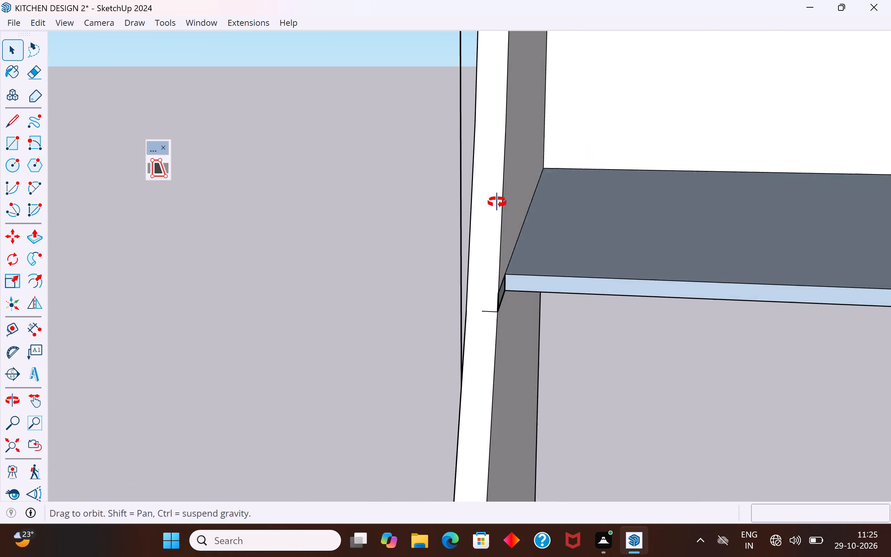
middle_drag(497, 202, 491, 168)
middle_drag(544, 298, 489, 242)
scroll(520, 260, up, 1)
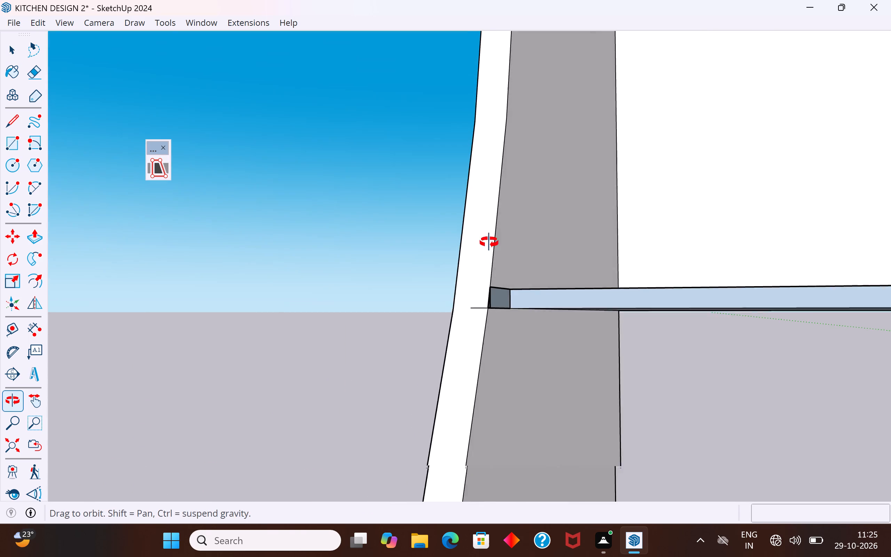
middle_drag(489, 242, 451, 244)
scroll(450, 236, down, 2)
middle_drag(468, 270, 338, 301)
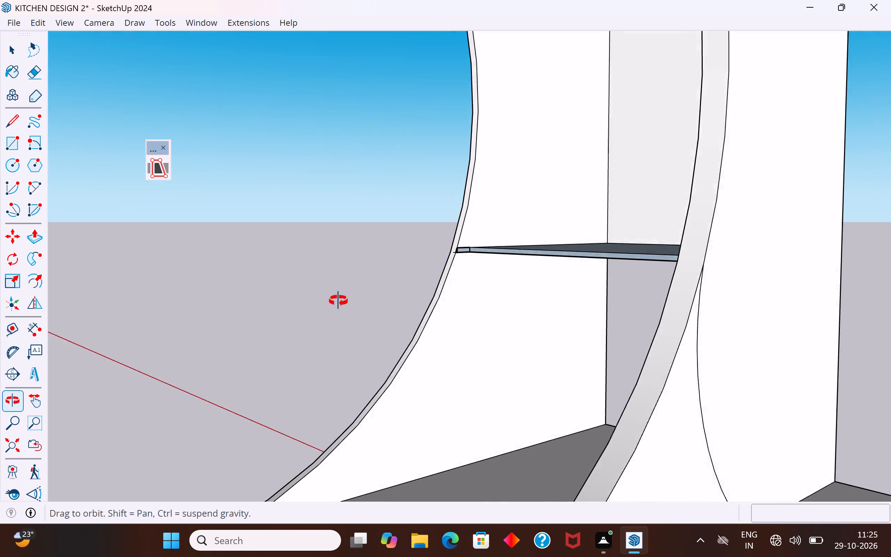
middle_drag(338, 301, 333, 299)
scroll(445, 256, up, 3)
middle_drag(566, 214, 413, 291)
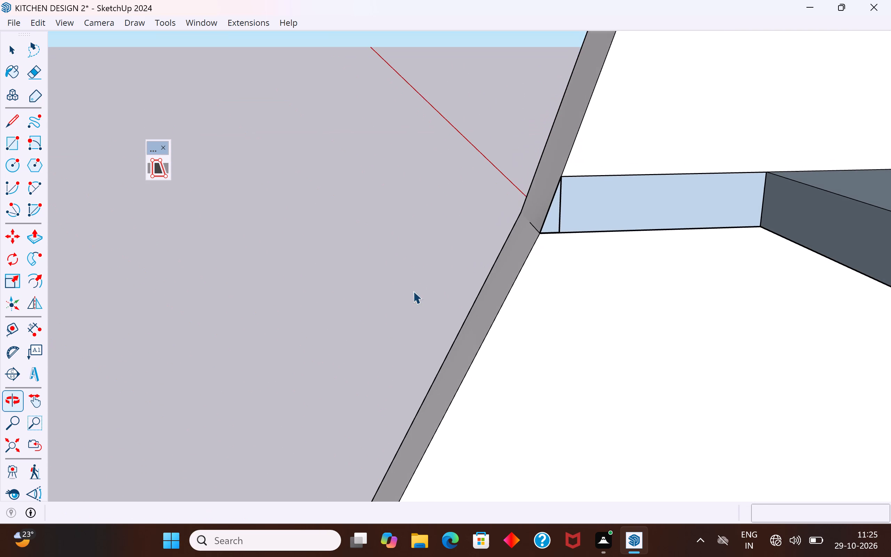
right_click(582, 210)
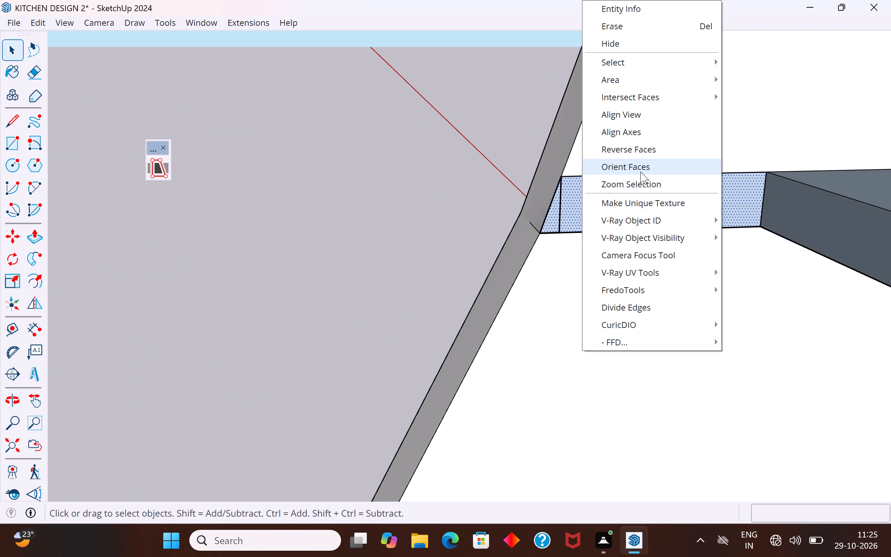
click(640, 149)
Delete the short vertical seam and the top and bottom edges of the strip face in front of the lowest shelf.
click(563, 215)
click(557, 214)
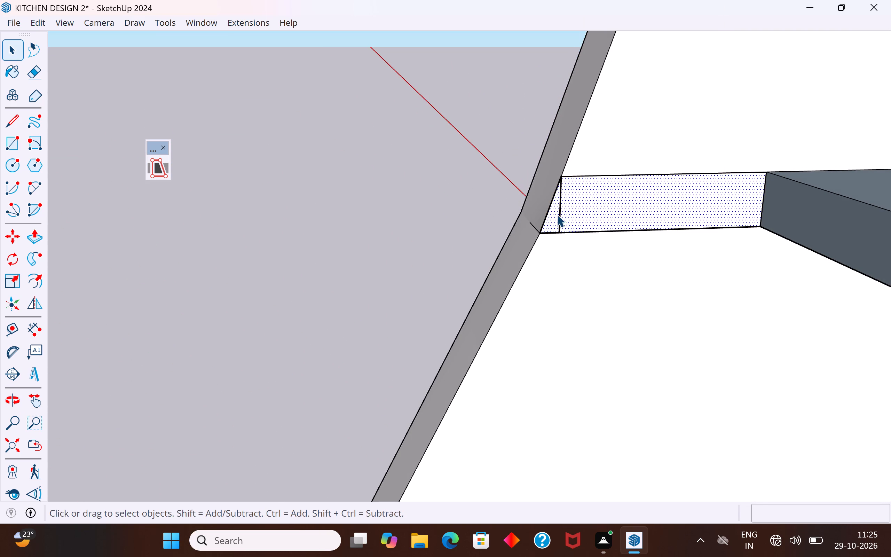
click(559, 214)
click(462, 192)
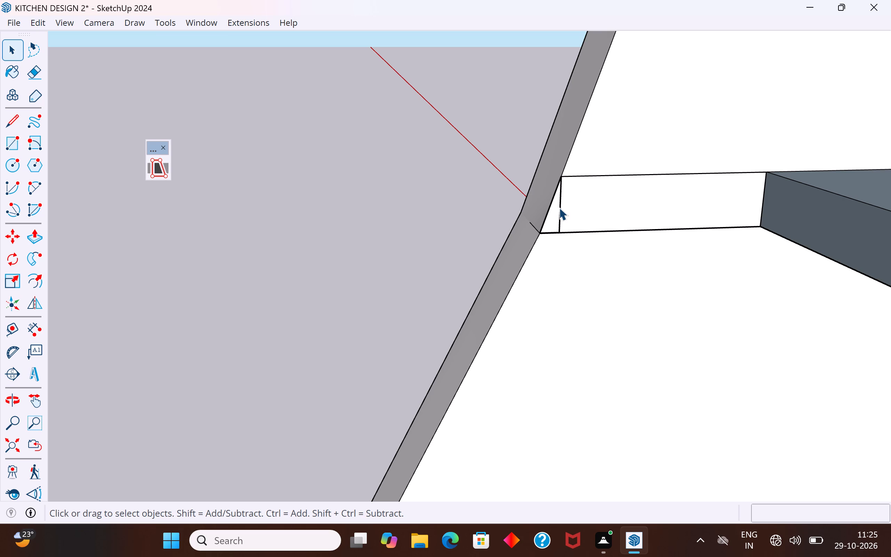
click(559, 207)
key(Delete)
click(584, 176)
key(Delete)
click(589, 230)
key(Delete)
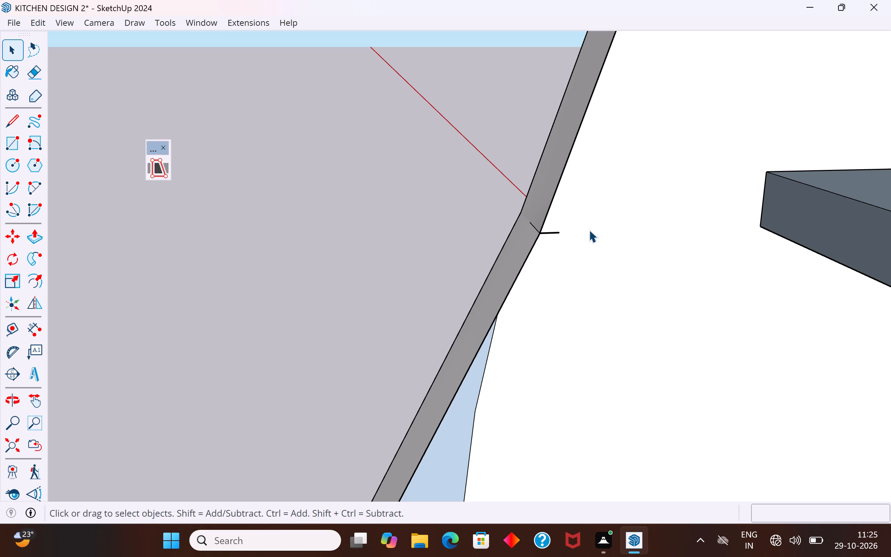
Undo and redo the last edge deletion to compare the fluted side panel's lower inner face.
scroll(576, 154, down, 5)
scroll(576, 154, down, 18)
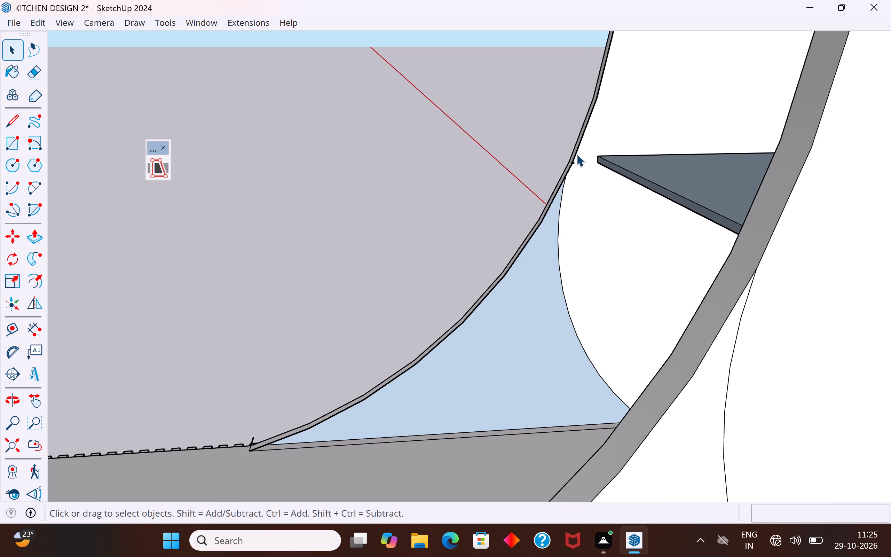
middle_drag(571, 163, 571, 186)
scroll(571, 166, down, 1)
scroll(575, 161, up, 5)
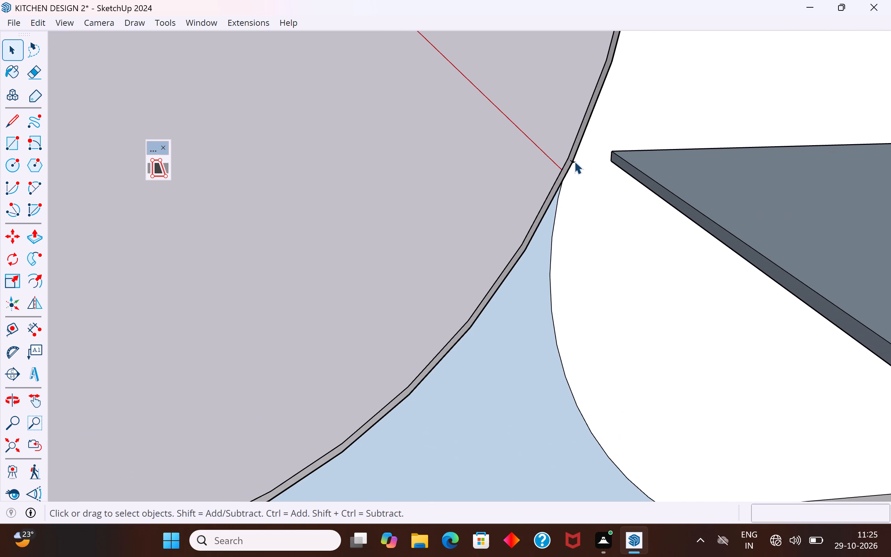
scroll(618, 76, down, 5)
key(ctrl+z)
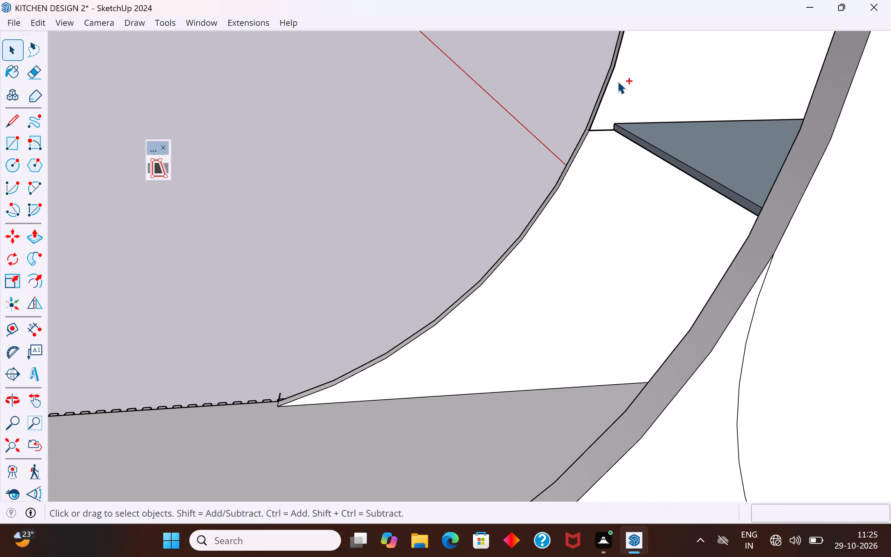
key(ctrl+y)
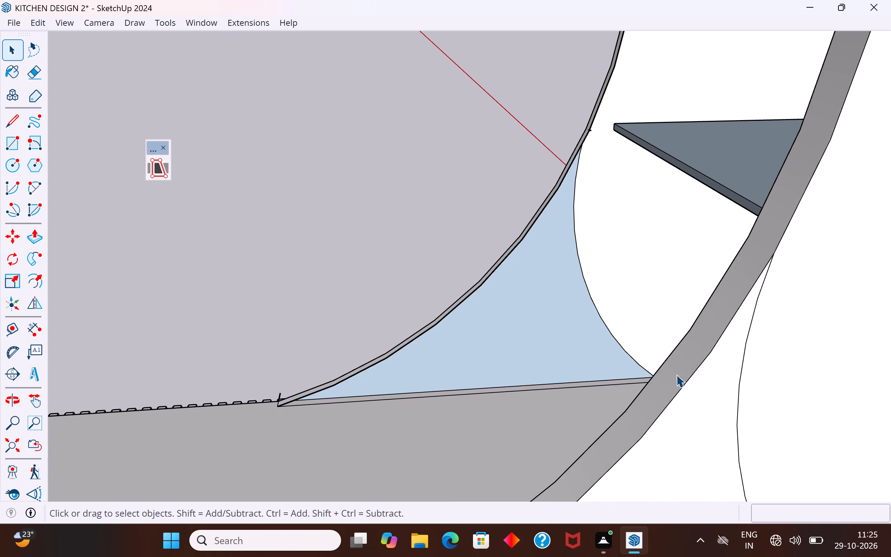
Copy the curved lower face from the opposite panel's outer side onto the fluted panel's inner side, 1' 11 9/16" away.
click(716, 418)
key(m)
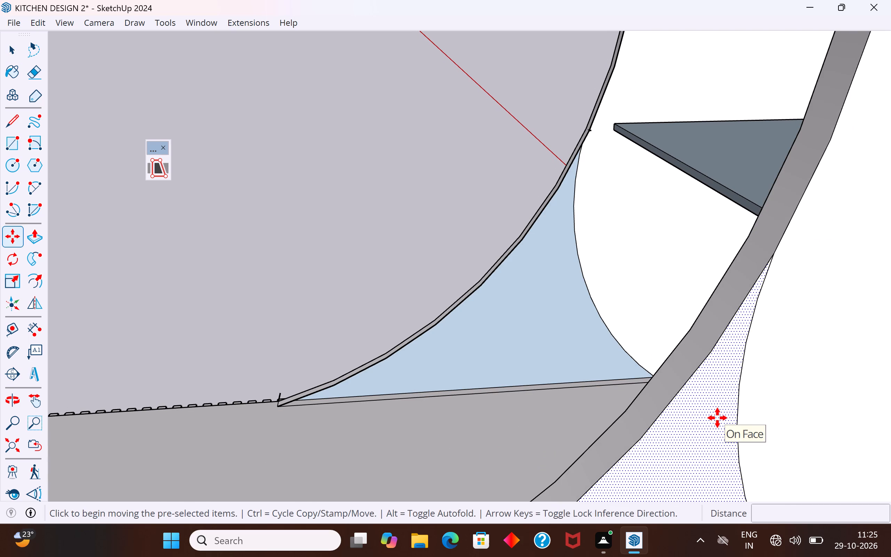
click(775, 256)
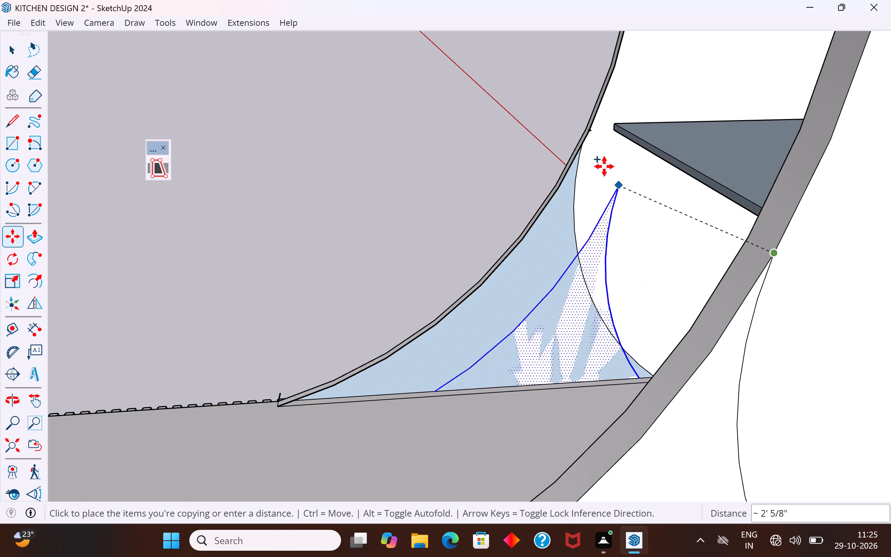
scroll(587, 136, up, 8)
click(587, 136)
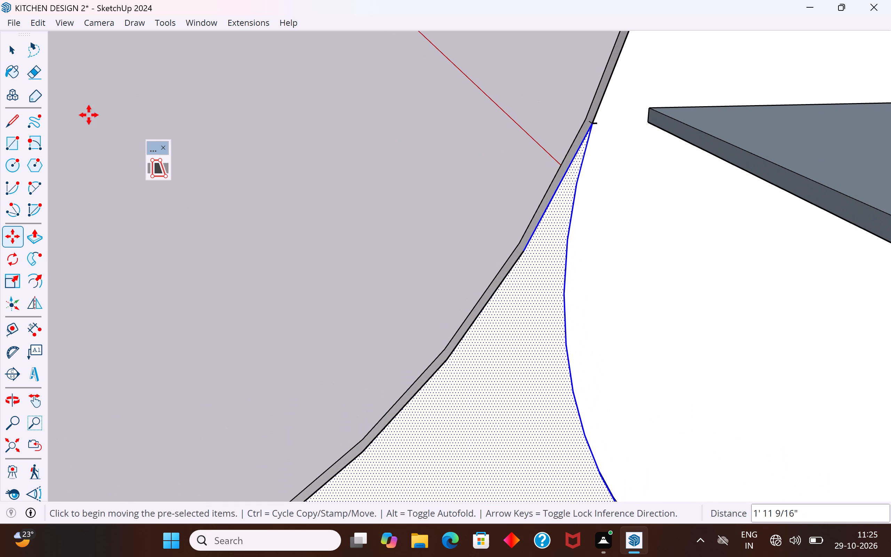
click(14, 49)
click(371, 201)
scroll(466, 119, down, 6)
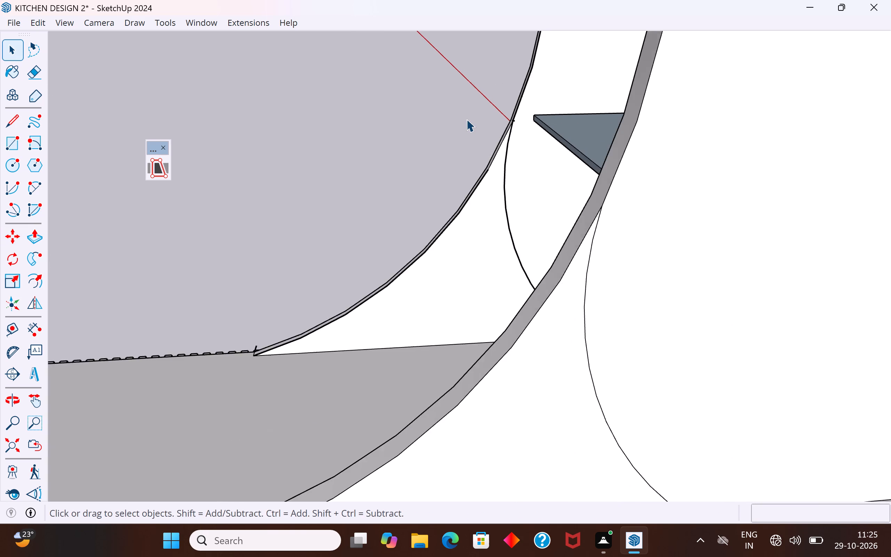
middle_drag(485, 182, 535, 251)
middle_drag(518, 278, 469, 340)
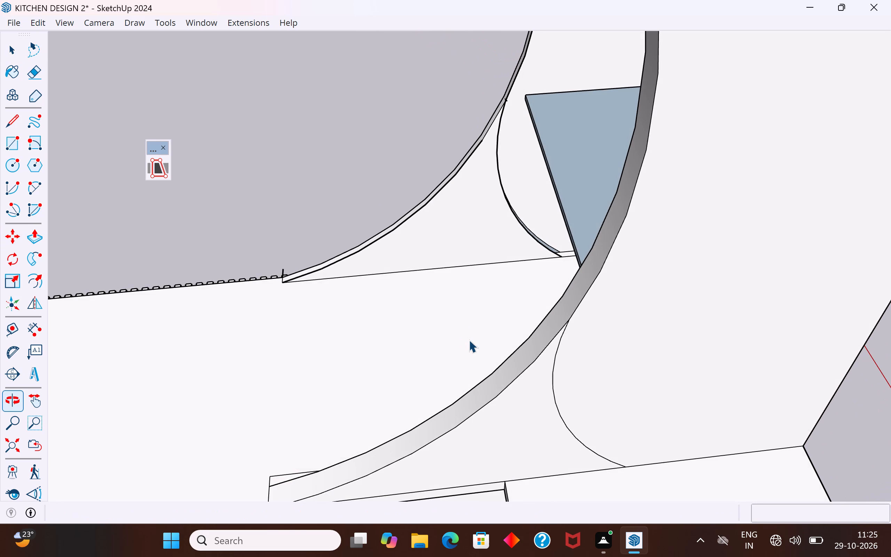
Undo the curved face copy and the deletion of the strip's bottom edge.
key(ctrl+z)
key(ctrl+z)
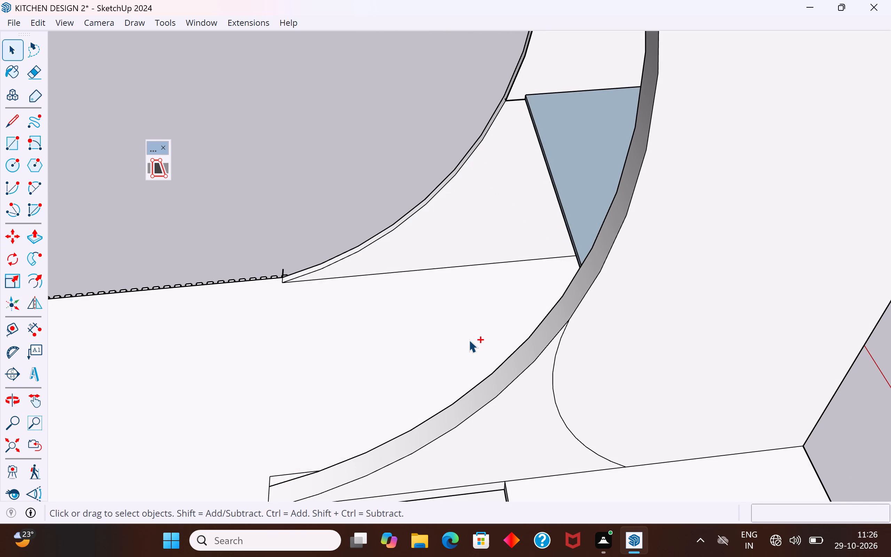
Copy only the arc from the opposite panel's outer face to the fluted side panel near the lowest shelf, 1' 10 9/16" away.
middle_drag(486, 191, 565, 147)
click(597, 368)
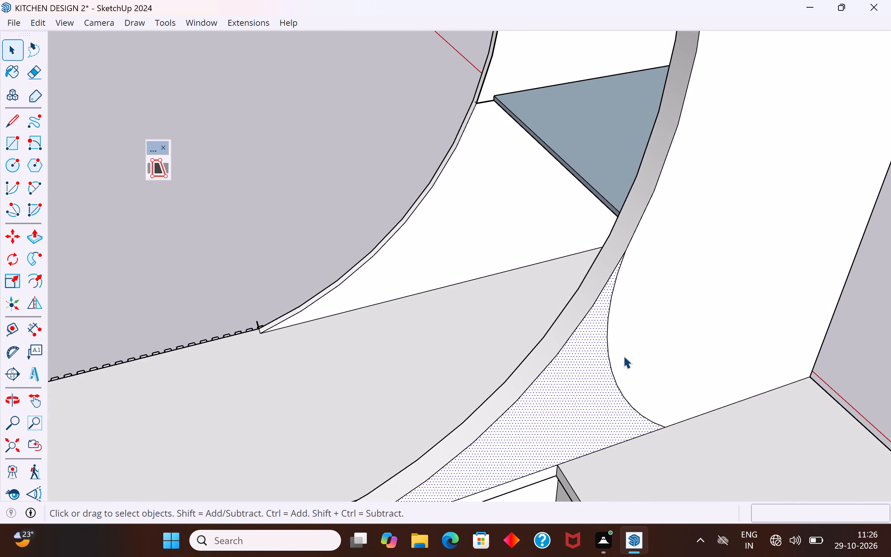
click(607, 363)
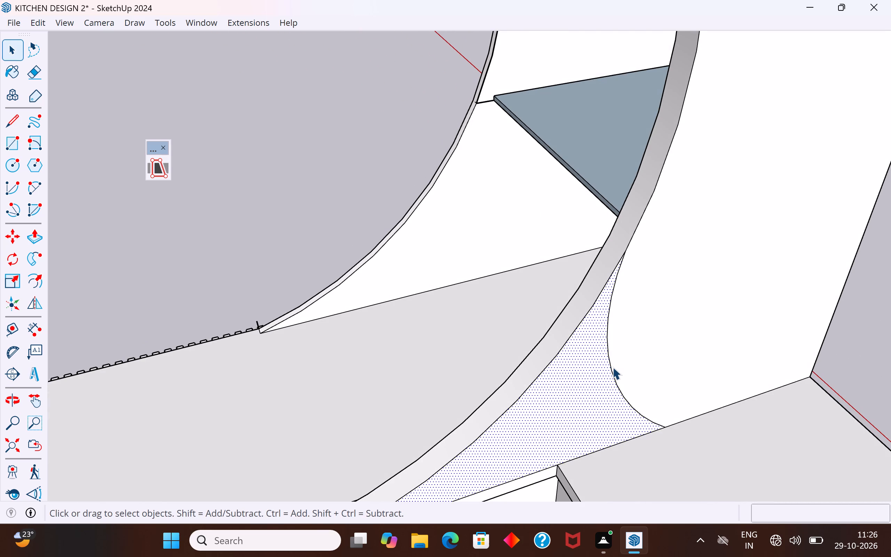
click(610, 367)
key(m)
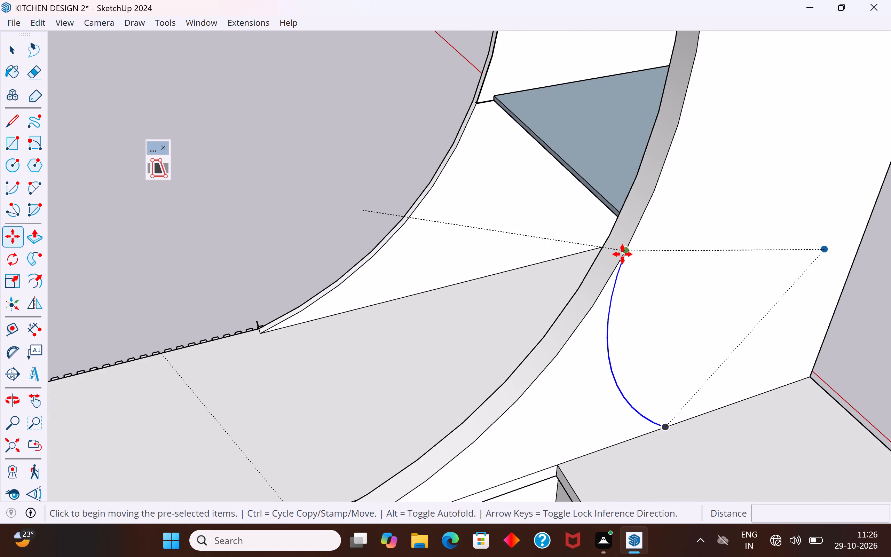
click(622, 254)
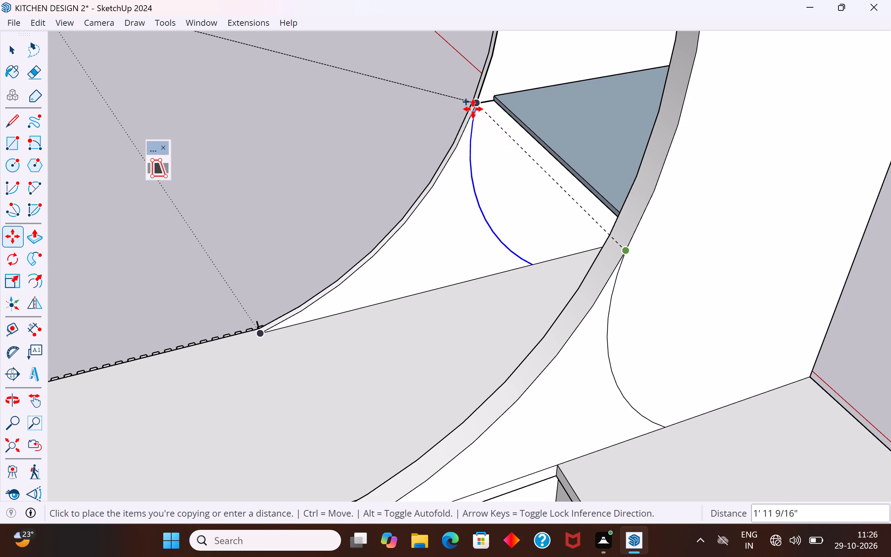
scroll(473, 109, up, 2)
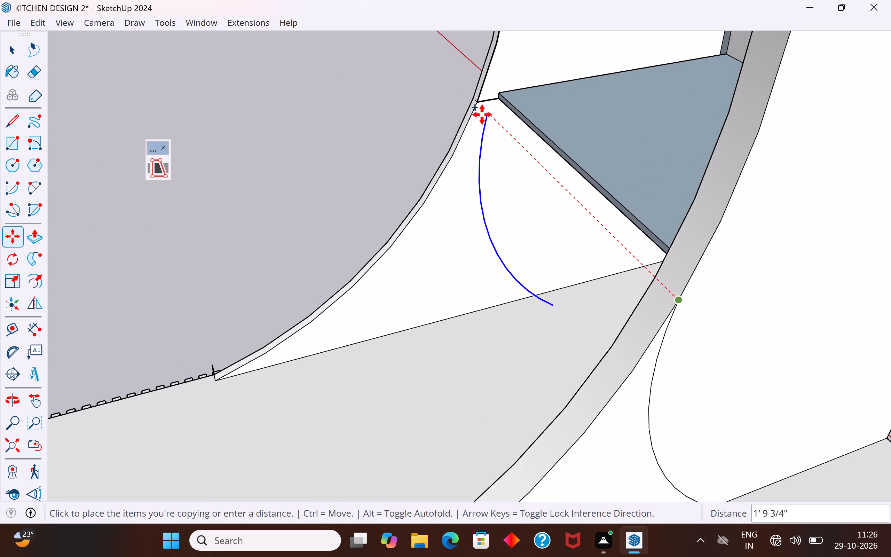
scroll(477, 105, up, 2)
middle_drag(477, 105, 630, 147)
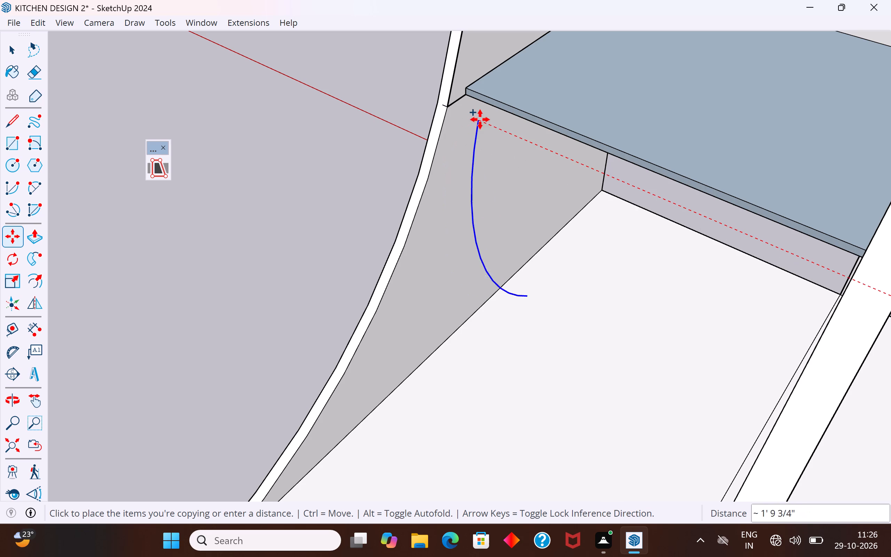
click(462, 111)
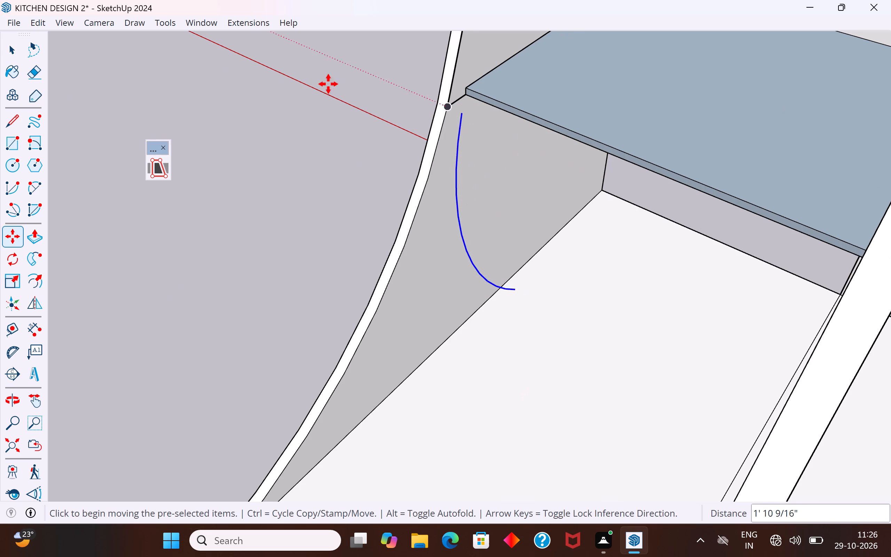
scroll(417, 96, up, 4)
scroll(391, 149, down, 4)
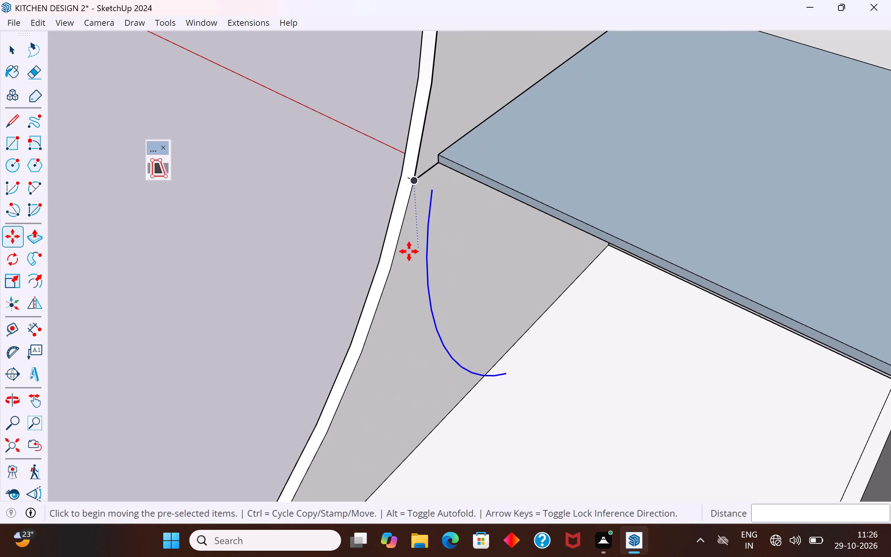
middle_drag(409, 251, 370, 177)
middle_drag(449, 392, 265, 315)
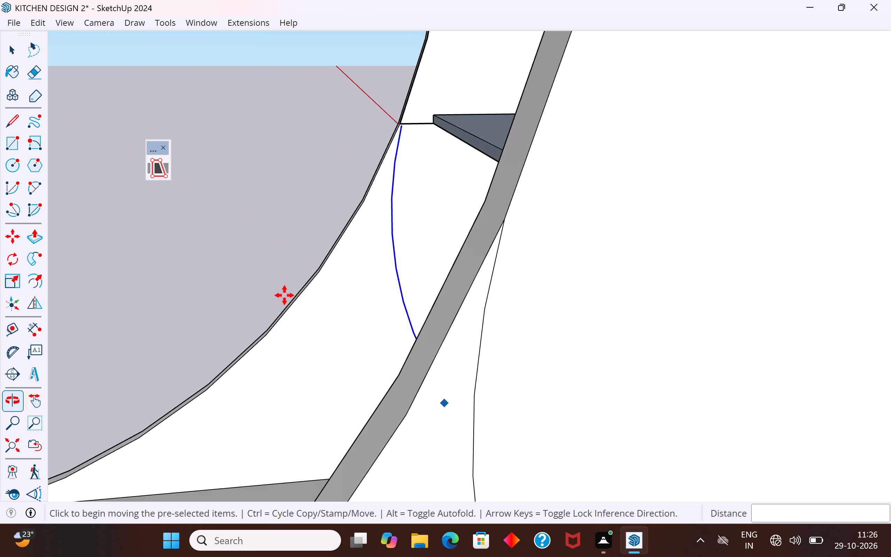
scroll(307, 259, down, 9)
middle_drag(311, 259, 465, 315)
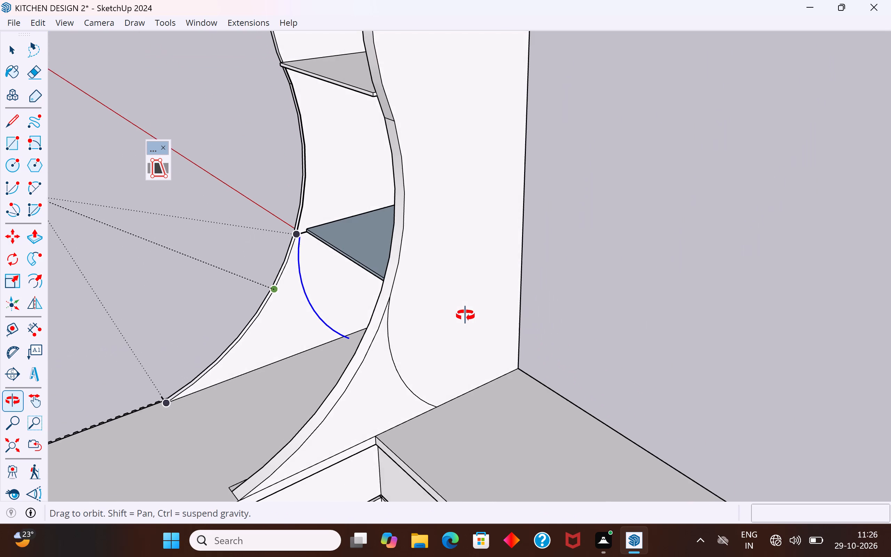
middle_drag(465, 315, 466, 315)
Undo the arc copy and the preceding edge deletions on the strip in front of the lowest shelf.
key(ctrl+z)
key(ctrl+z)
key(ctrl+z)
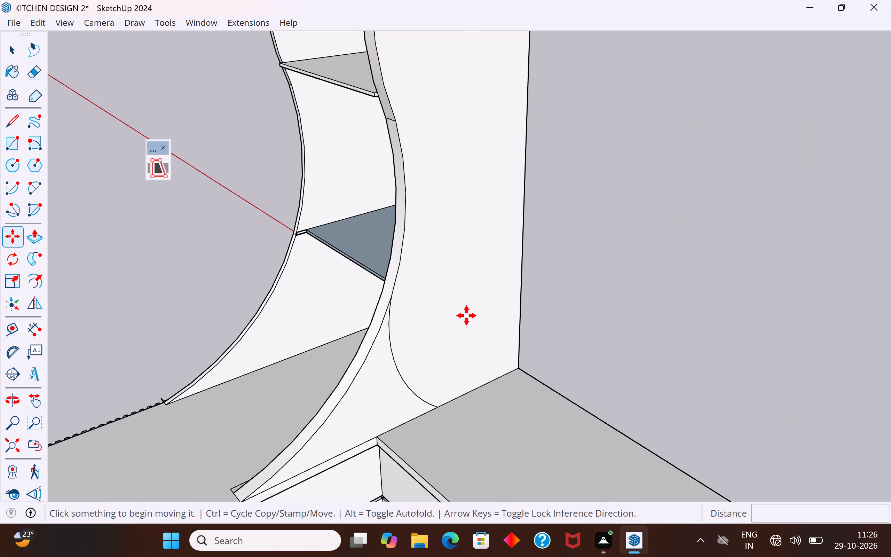
Delete the leftover arc near the base of the outer face of the side panel opposite the fluted one.
click(11, 53)
click(206, 297)
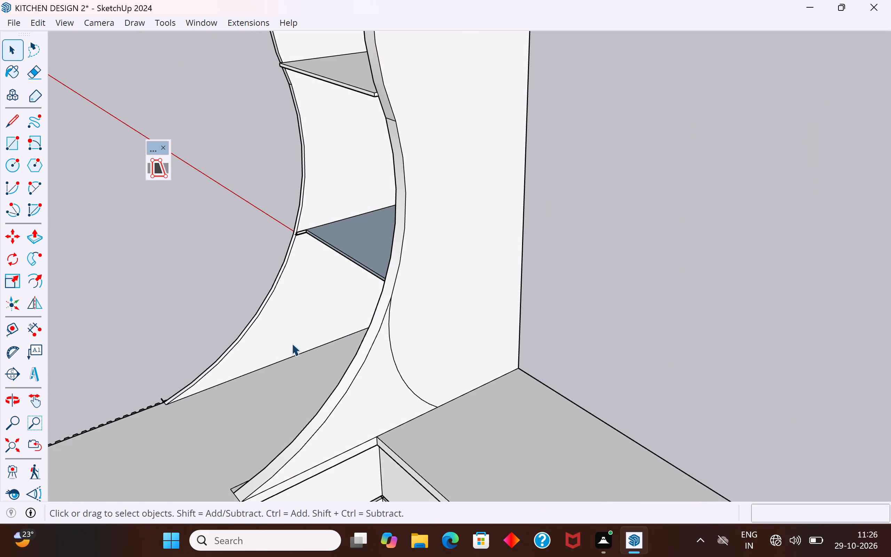
click(413, 392)
key(Delete)
Reverse the large outer face of the side panel above the fluted base.
scroll(413, 392, down, 13)
middle_drag(400, 391, 761, 345)
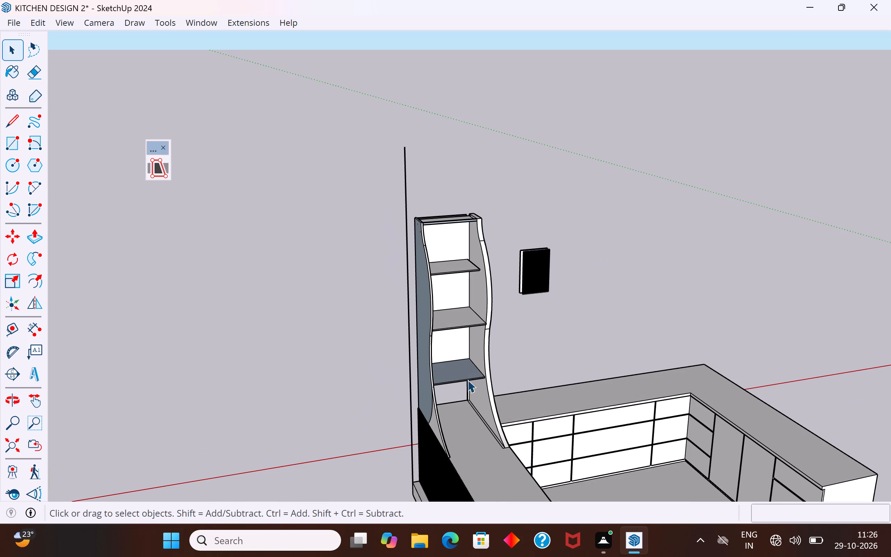
middle_drag(446, 374, 586, 387)
scroll(501, 431, up, 11)
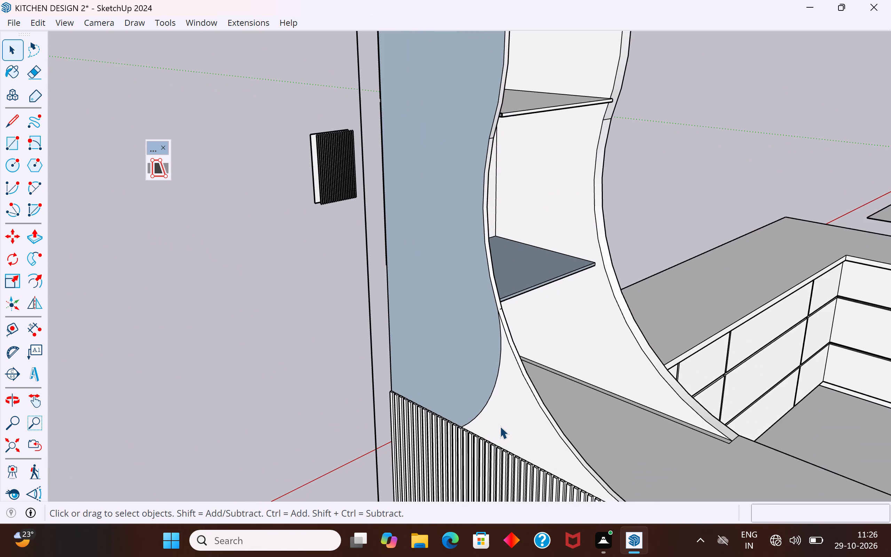
click(462, 354)
right_click(462, 354)
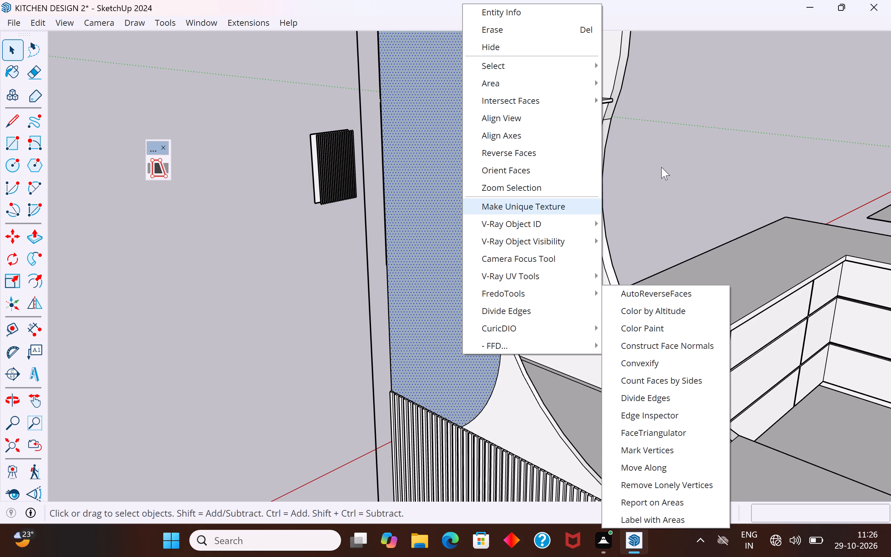
click(533, 152)
click(651, 212)
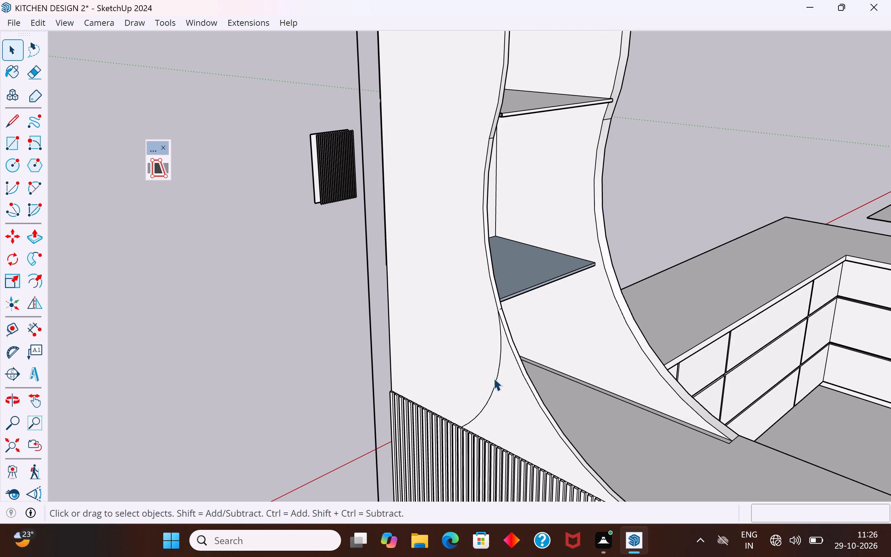
Delete the leftover arc near the base of that side panel's outer face.
click(498, 379)
key(Delete)
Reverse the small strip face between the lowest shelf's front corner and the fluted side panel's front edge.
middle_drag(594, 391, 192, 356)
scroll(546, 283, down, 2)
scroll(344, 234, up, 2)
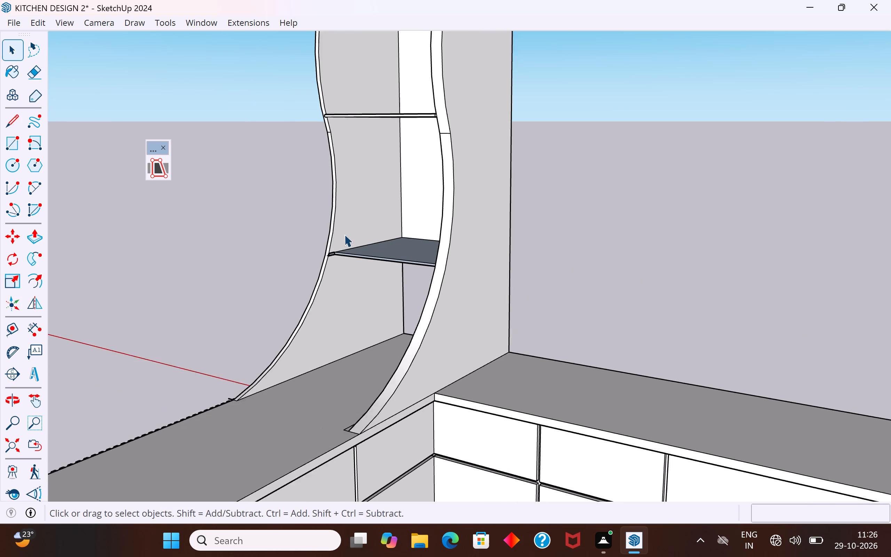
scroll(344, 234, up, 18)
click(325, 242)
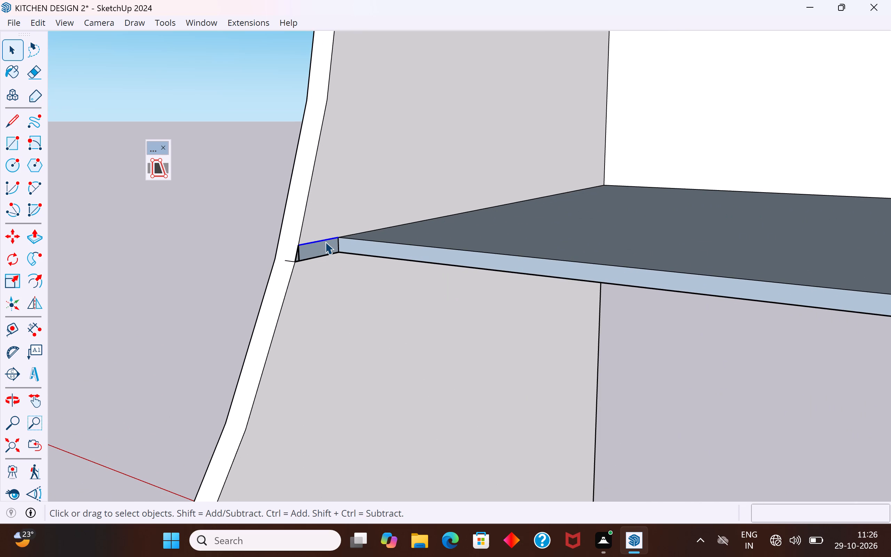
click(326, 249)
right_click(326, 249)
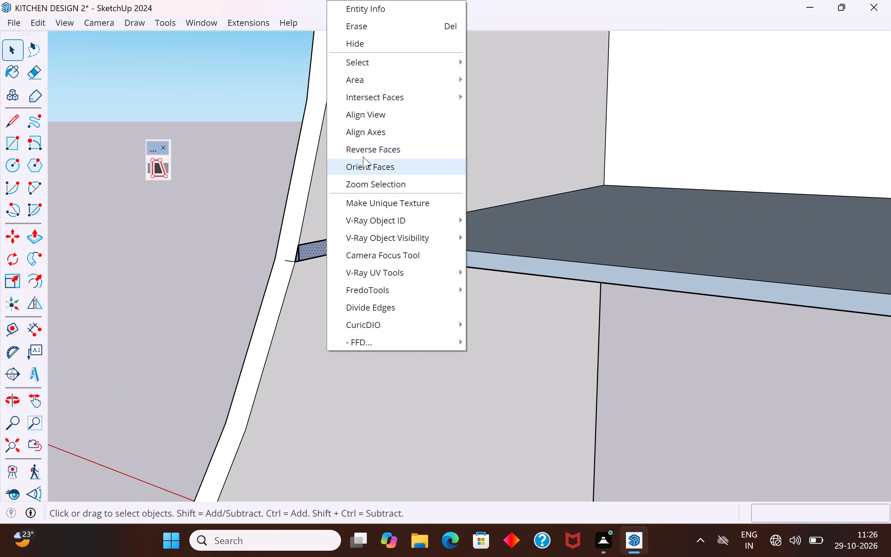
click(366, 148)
Delete the bottom and top edges of the small strip in front of the lowest shelf.
click(329, 256)
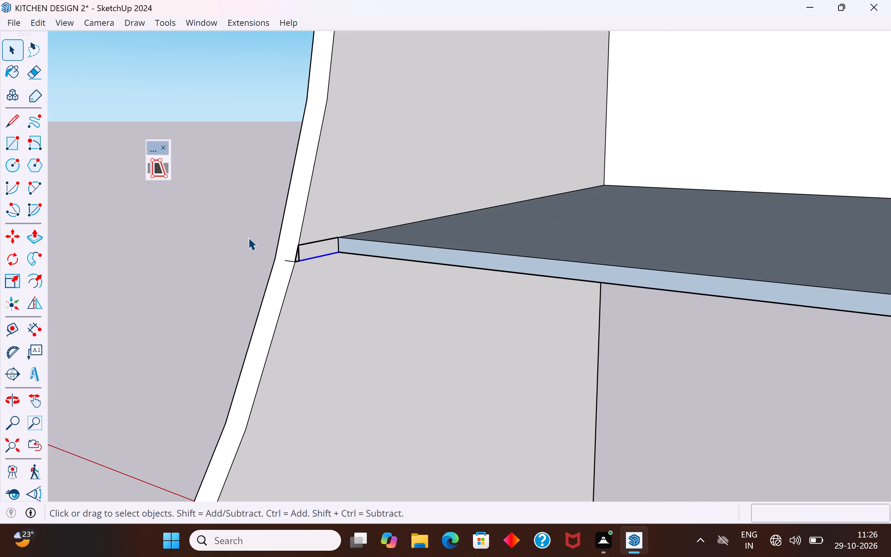
key(Delete)
scroll(441, 167, down, 5)
scroll(459, 203, down, 5)
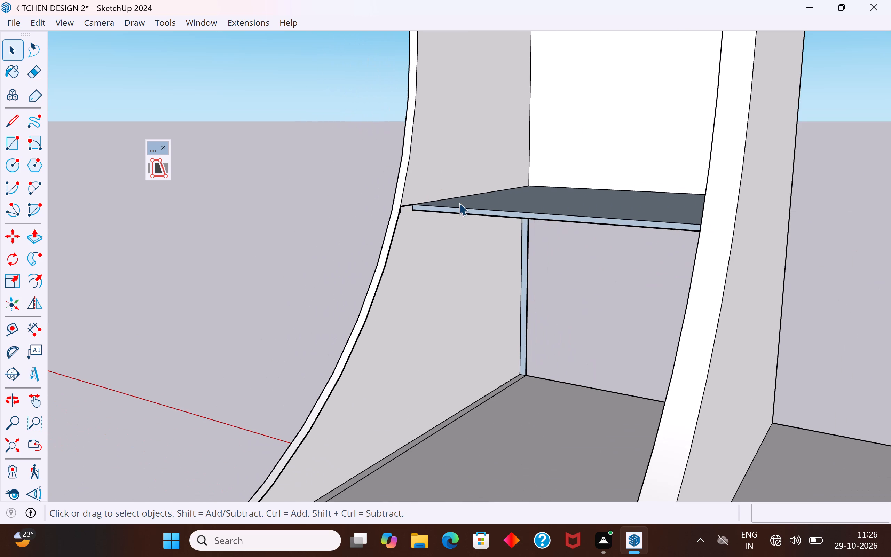
middle_drag(497, 199, 641, 109)
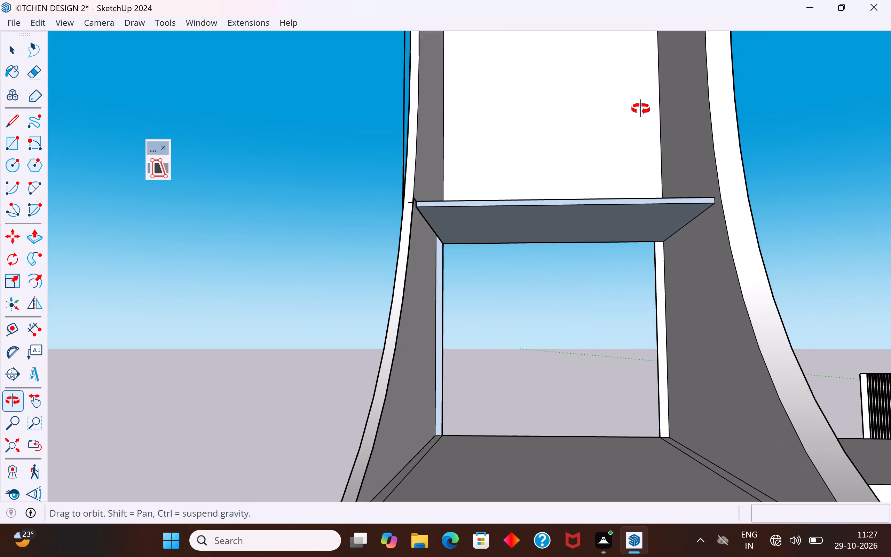
middle_drag(641, 109, 622, 101)
scroll(422, 202, up, 3)
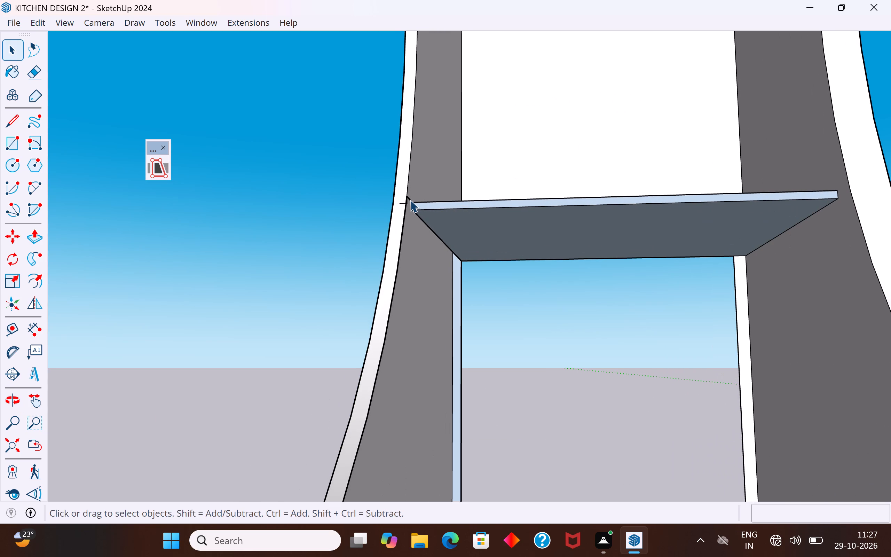
click(409, 200)
key(Delete)
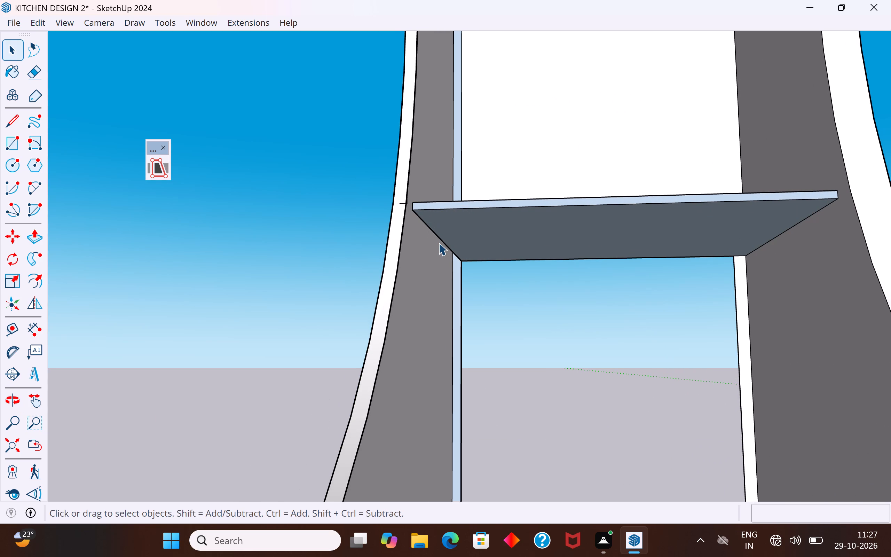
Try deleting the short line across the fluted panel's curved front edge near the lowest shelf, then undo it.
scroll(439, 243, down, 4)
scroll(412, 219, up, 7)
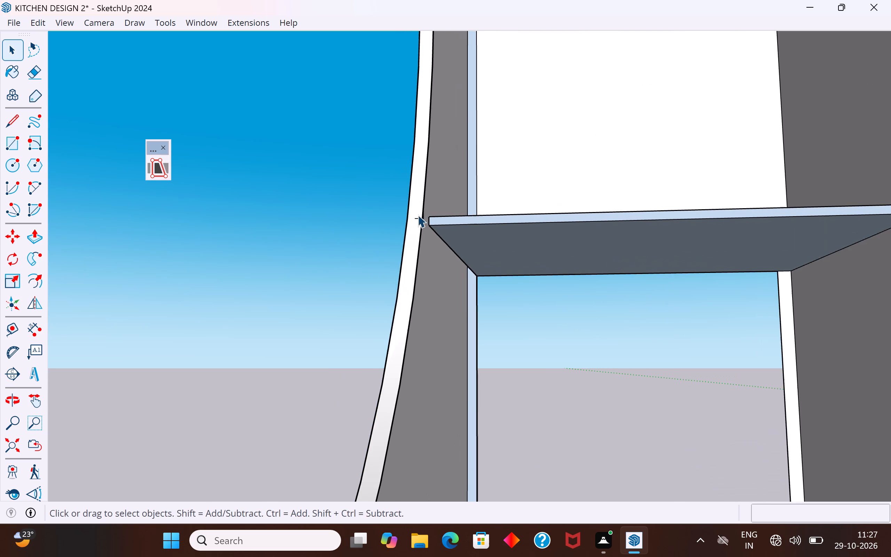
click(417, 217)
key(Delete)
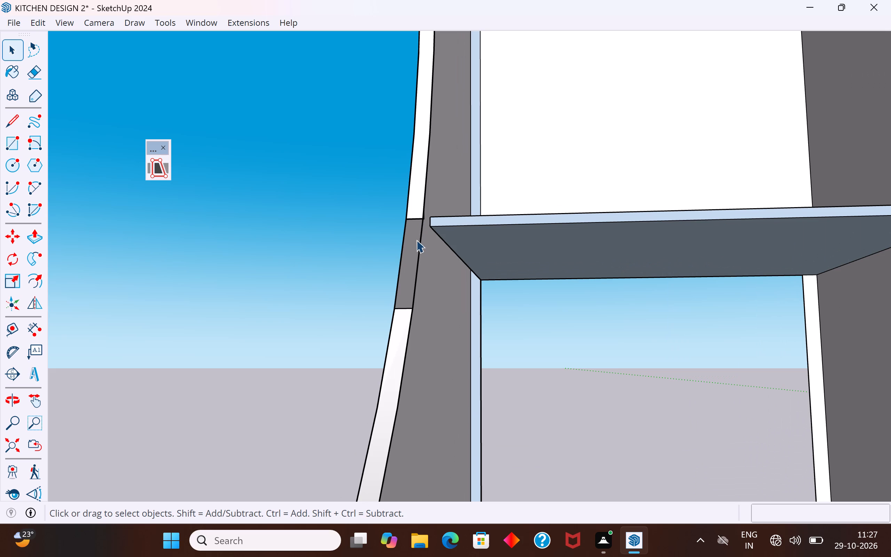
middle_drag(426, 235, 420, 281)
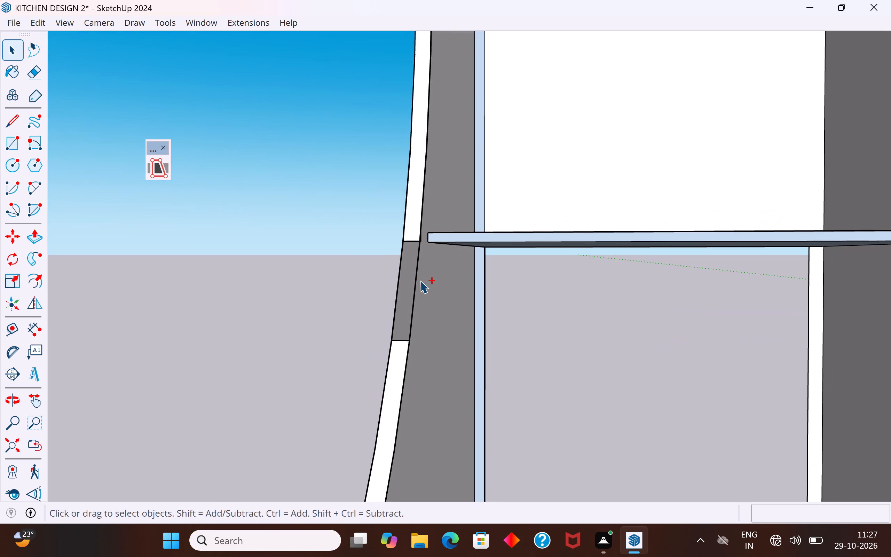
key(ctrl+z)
Delete the leftover short edges of the small triangle beside the fluted panel's front edge near the lowest shelf.
scroll(420, 242, up, 18)
middle_drag(420, 241, 455, 266)
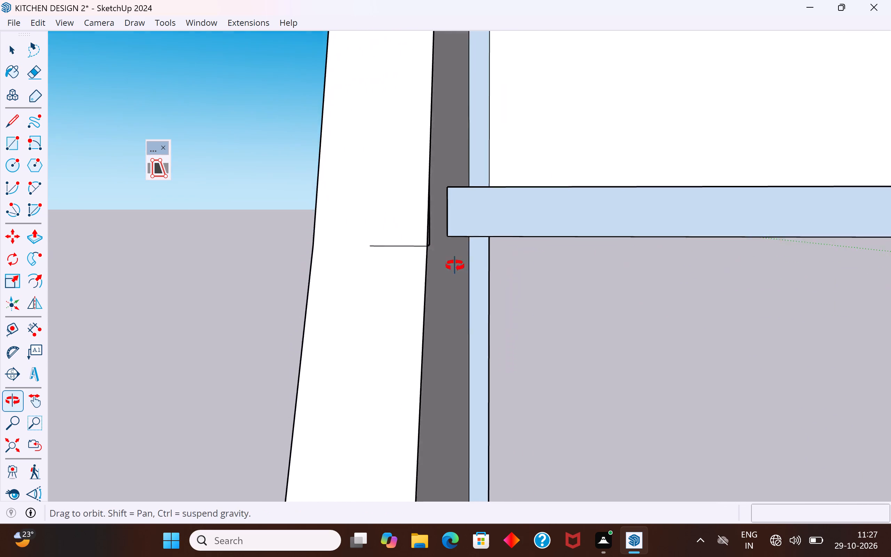
middle_drag(455, 266, 456, 267)
scroll(438, 255, up, 5)
scroll(435, 251, down, 4)
middle_drag(435, 251, 408, 259)
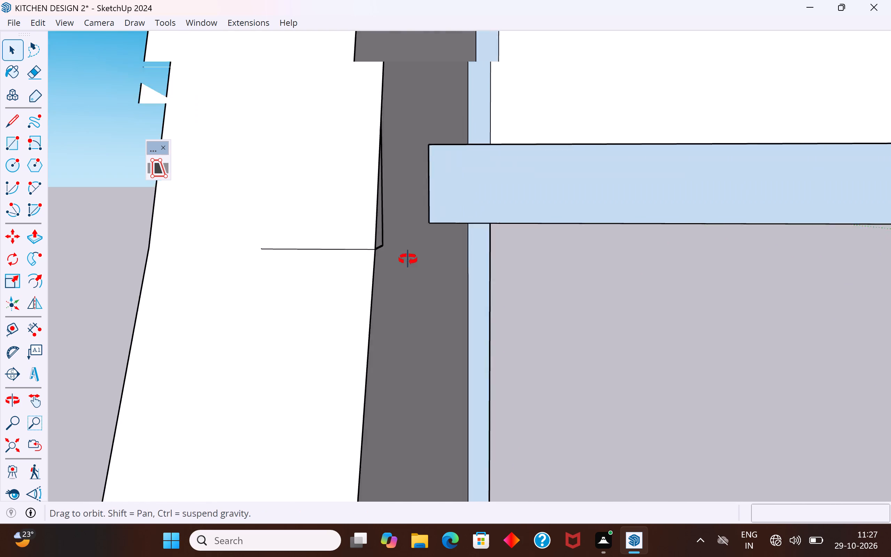
middle_drag(408, 259, 372, 264)
scroll(512, 234, down, 4)
middle_drag(512, 236, 357, 299)
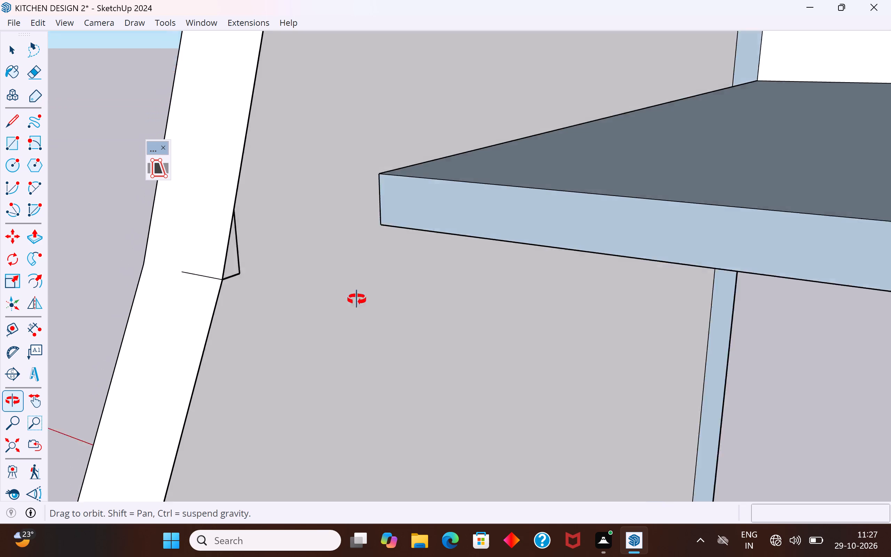
middle_drag(357, 299, 295, 291)
click(266, 244)
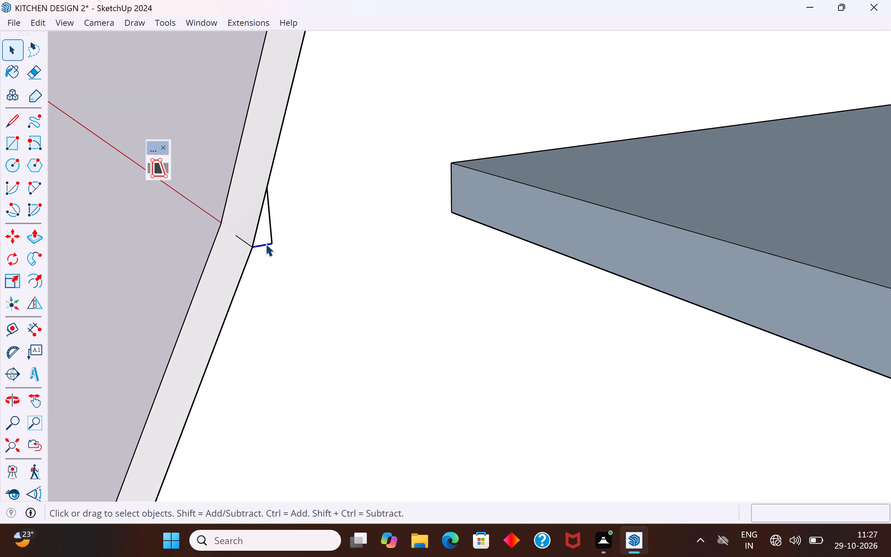
key(Delete)
click(271, 231)
key(Delete)
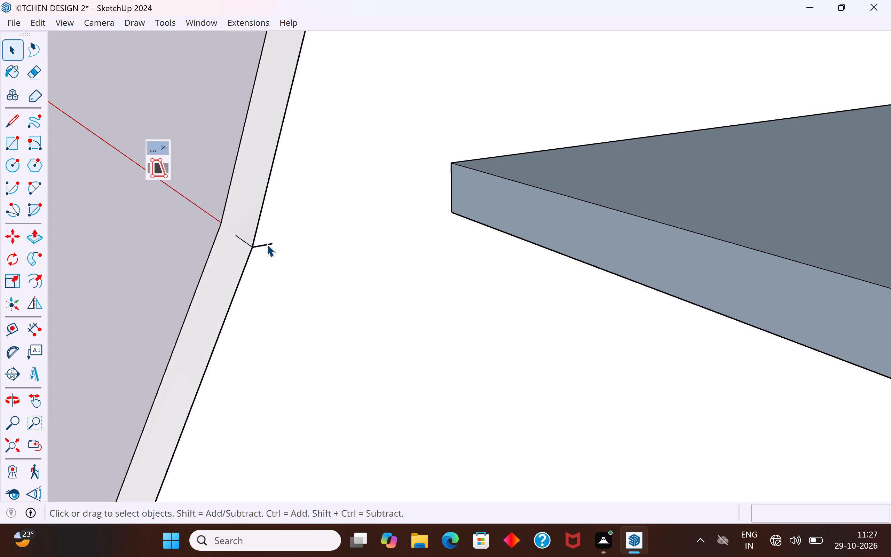
click(267, 244)
key(Delete)
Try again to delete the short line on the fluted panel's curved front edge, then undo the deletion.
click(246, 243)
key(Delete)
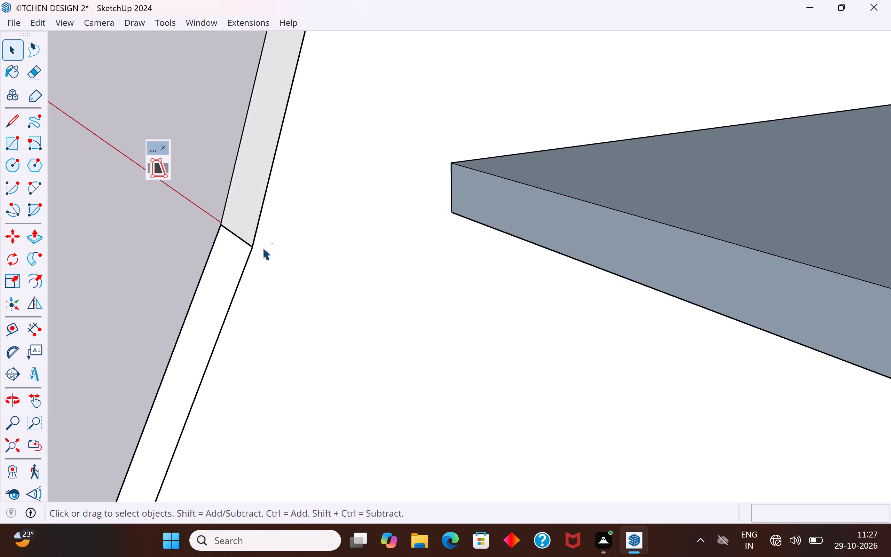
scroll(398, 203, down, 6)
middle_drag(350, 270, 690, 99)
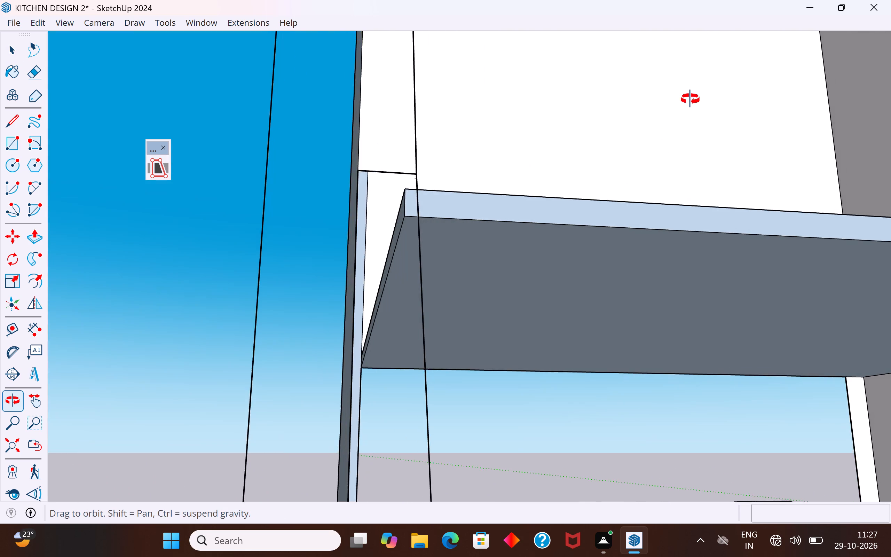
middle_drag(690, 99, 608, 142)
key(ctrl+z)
Examine the shelf unit's side panels, lowest shelf and countertop junction for remaining stray geometry.
scroll(487, 256, down, 10)
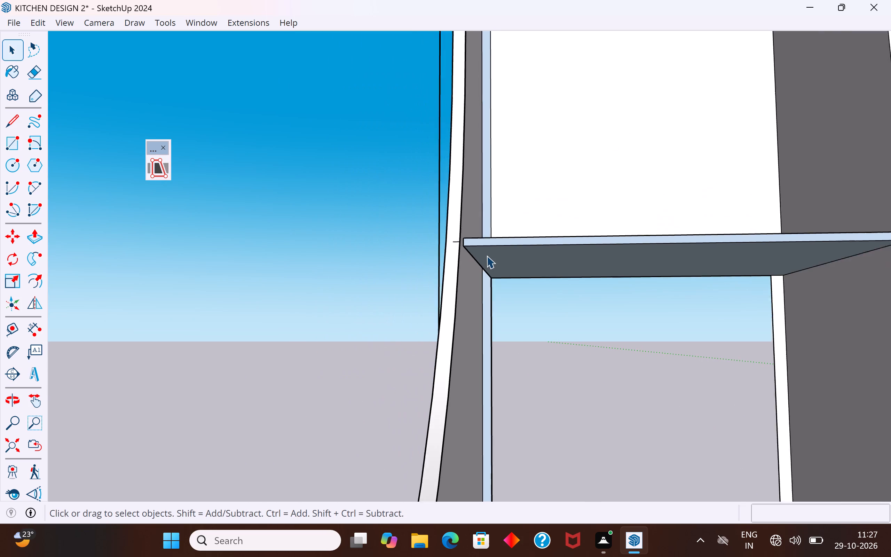
scroll(487, 256, down, 9)
middle_drag(451, 272, 509, 343)
scroll(498, 241, up, 4)
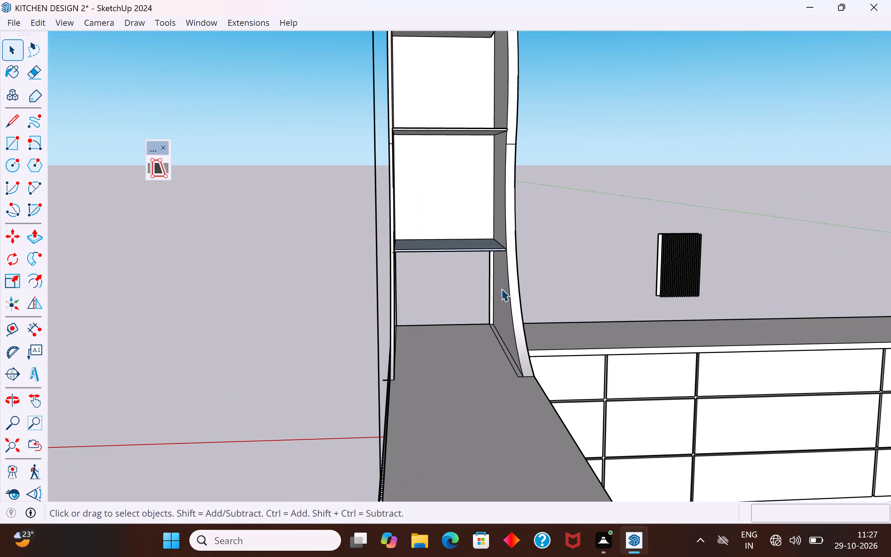
middle_drag(505, 296, 528, 332)
scroll(505, 304, up, 3)
middle_drag(480, 305, 456, 306)
middle_drag(460, 280, 386, 248)
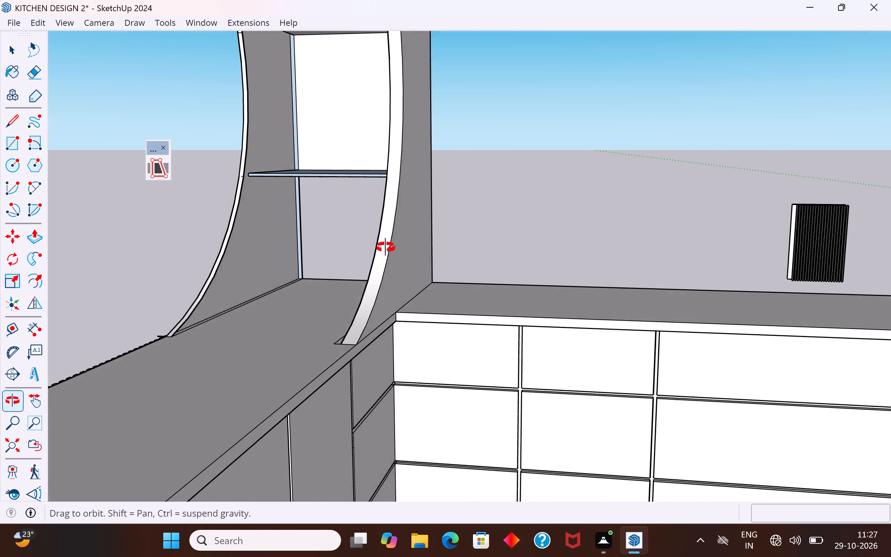
middle_drag(386, 248, 395, 253)
scroll(654, 375, down, 5)
scroll(512, 182, down, 4)
middle_drag(496, 228, 439, 228)
Erase the stray specks on the fluted side panel's inner face in the unit's top compartment.
scroll(447, 165, up, 3)
scroll(490, 30, up, 4)
scroll(486, 86, up, 8)
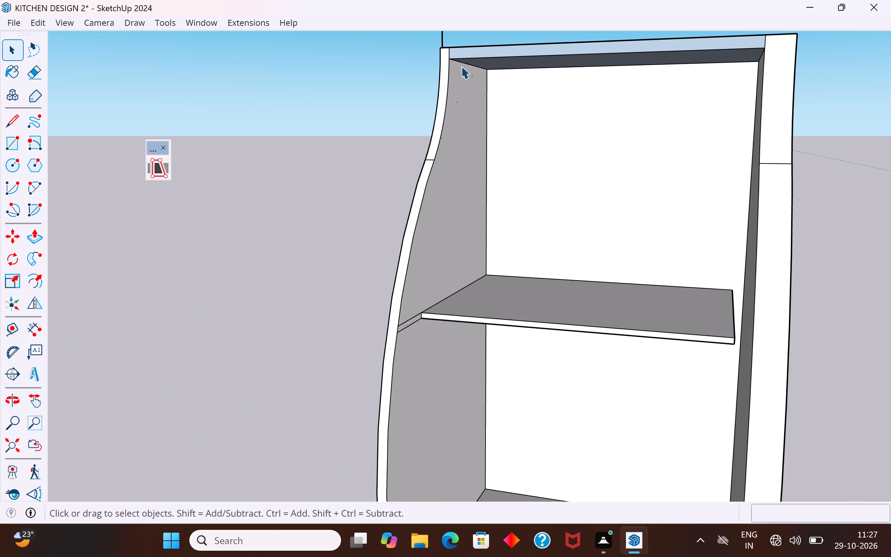
scroll(461, 66, up, 4)
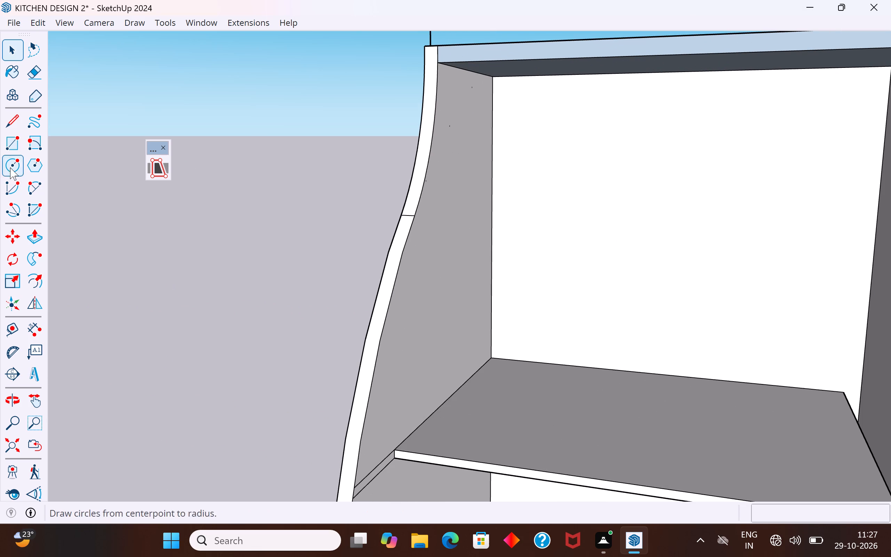
click(34, 76)
scroll(475, 103, up, 3)
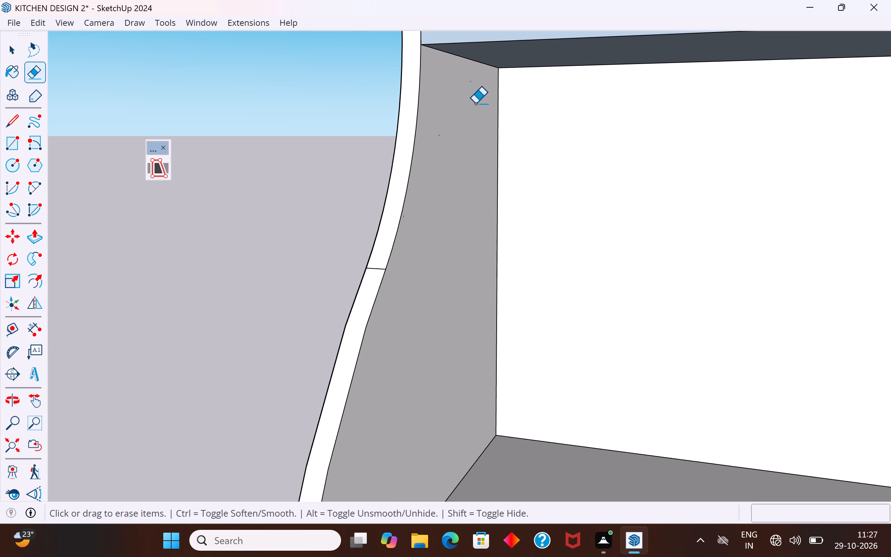
scroll(472, 92, up, 3)
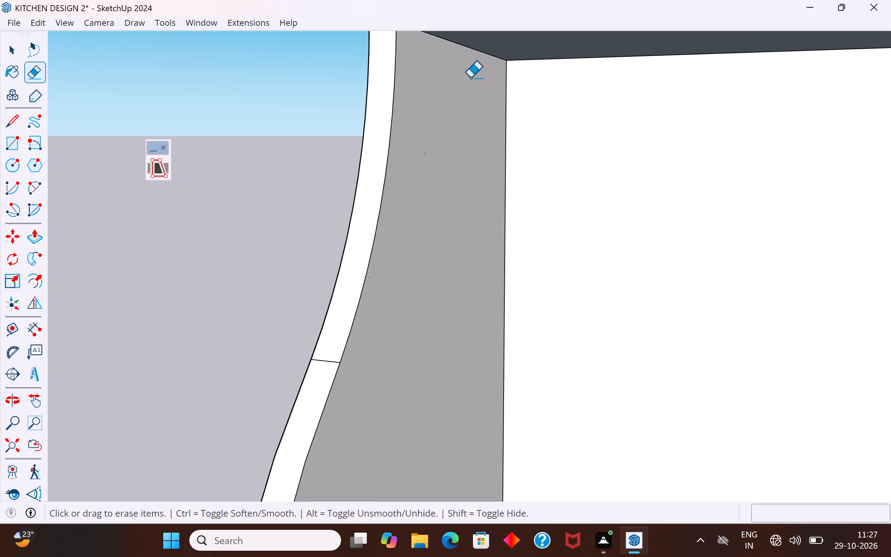
click(470, 78)
click(423, 154)
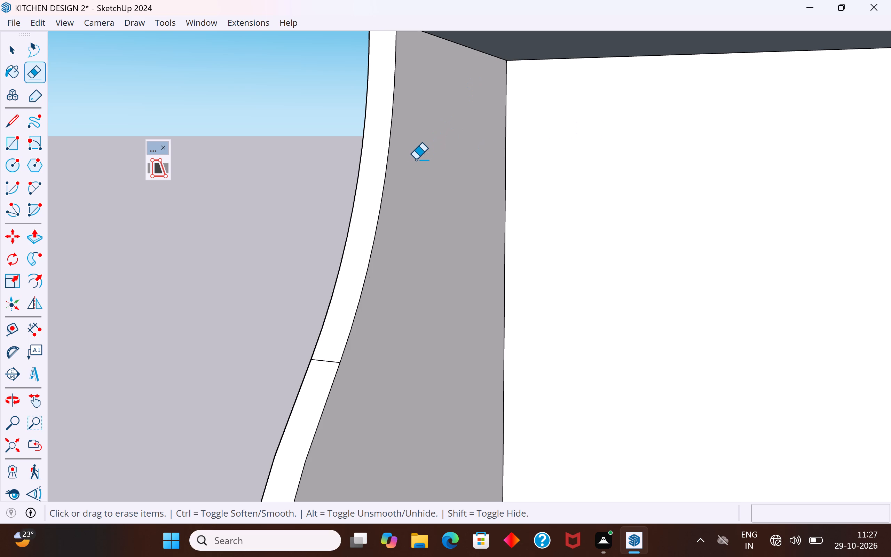
drag(423, 158, 426, 146)
scroll(424, 157, up, 5)
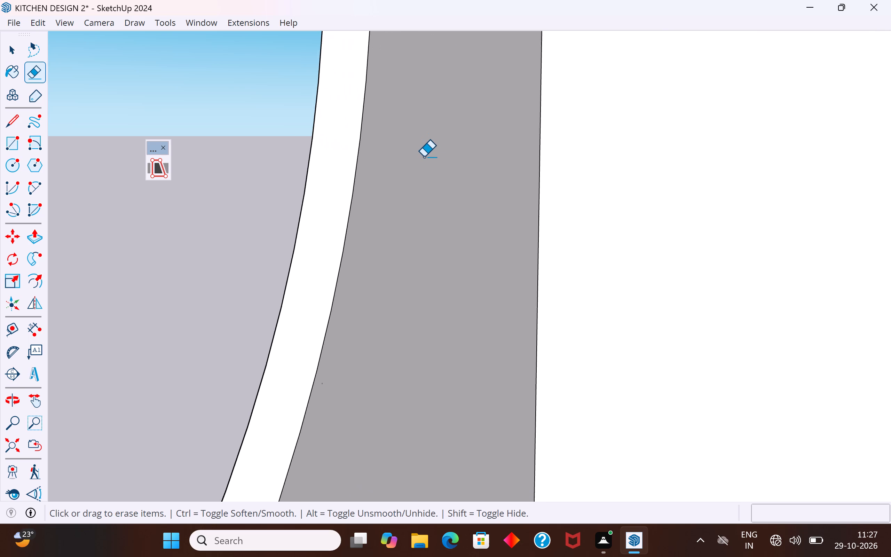
scroll(424, 157, up, 1)
click(425, 151)
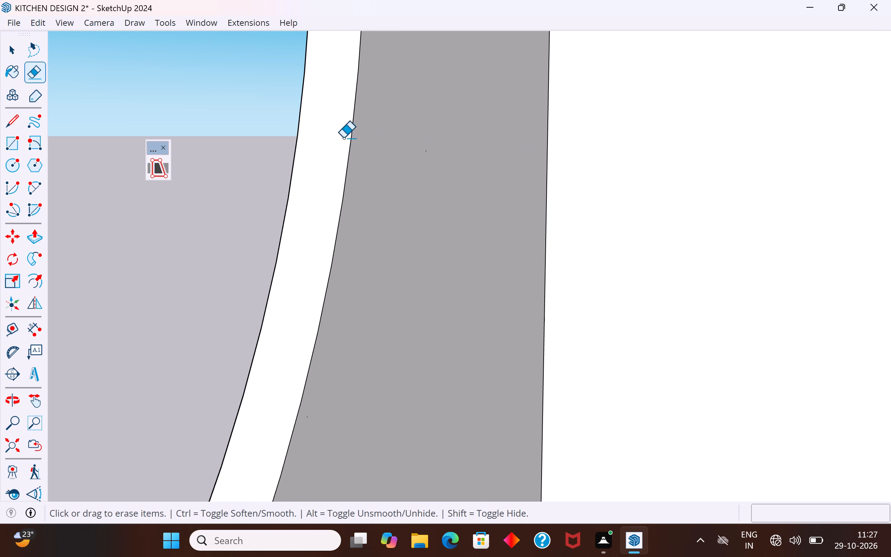
scroll(382, 201, down, 12)
scroll(384, 202, down, 12)
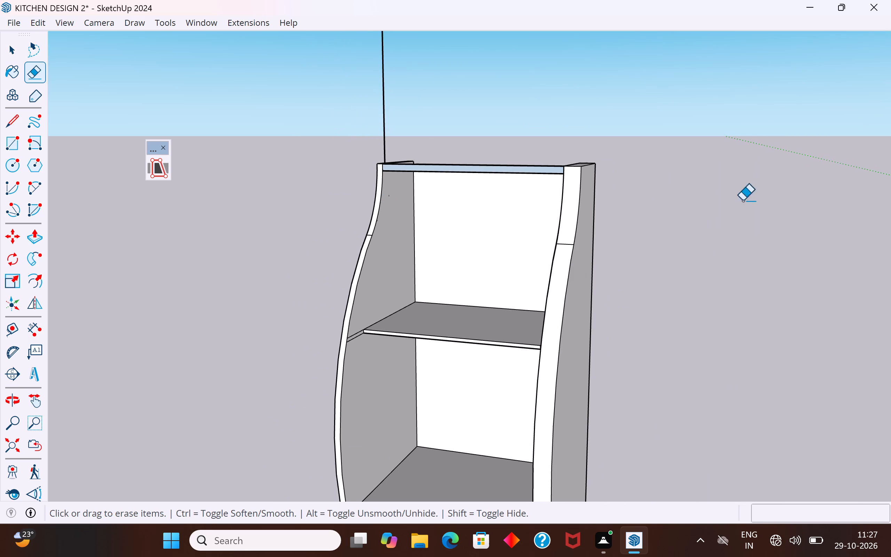
Copy the opposite side panel's lower inner face onto the fluted-side panel, matching the bottom back corners at the countertop.
click(10, 49)
click(224, 91)
scroll(321, 277, down, 3)
middle_drag(341, 280, 523, 239)
scroll(502, 222, down, 6)
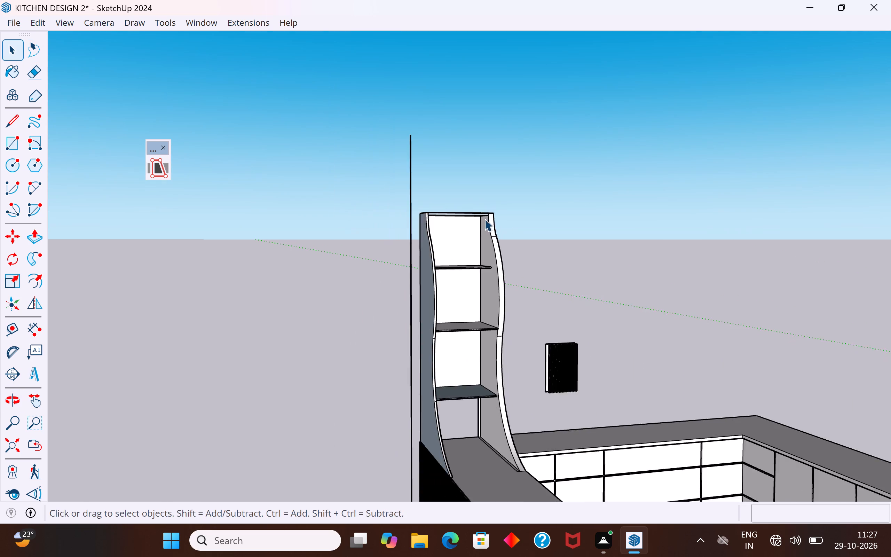
scroll(482, 218, down, 3)
middle_drag(498, 393, 436, 446)
scroll(479, 385, up, 10)
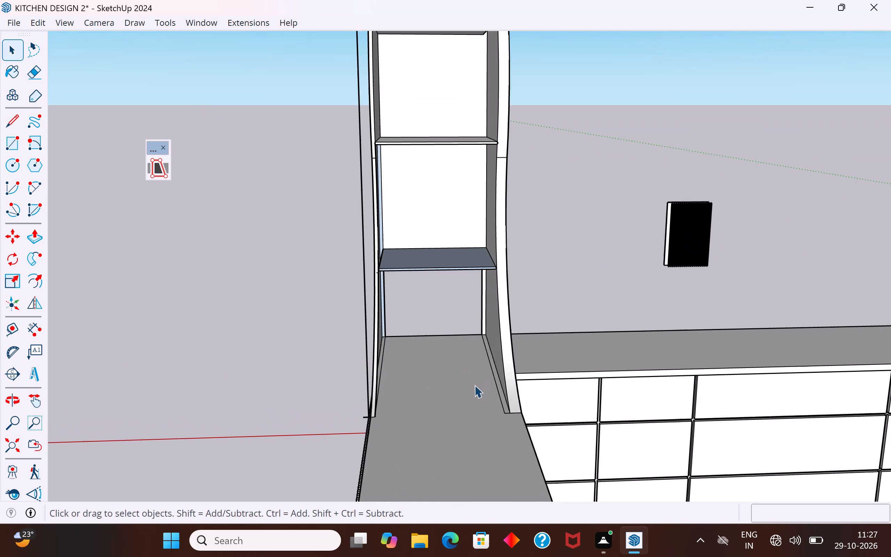
middle_drag(455, 386, 403, 387)
scroll(376, 375, up, 2)
middle_drag(441, 320, 539, 318)
click(616, 299)
key(m)
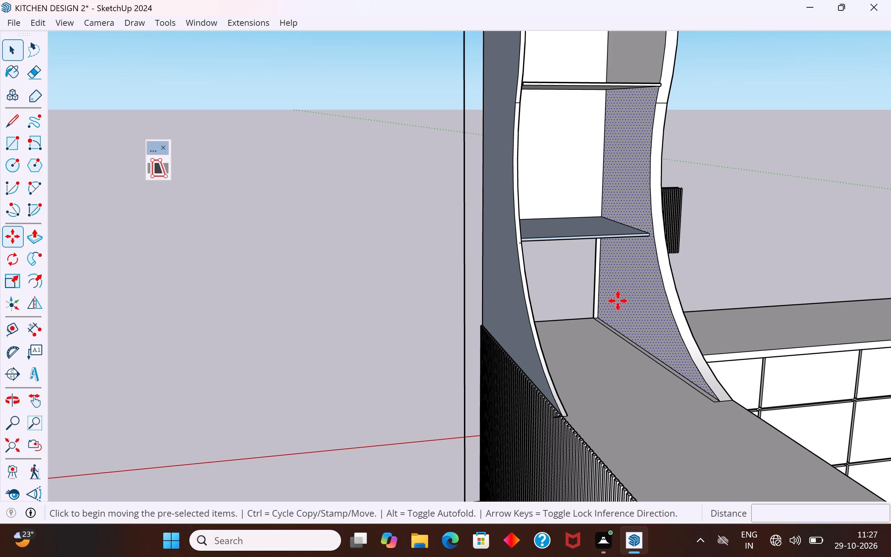
scroll(614, 301, up, 2)
middle_drag(605, 322, 485, 352)
scroll(584, 306, up, 2)
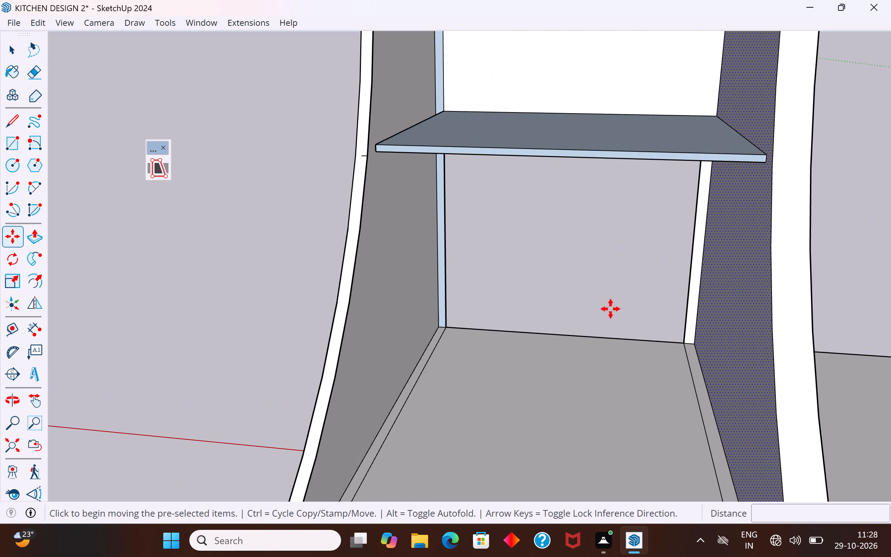
click(695, 342)
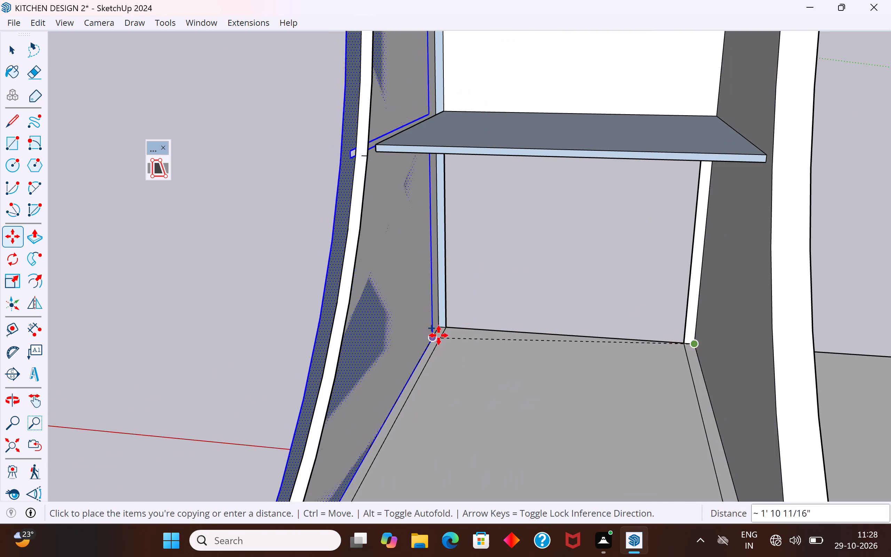
click(446, 330)
click(15, 43)
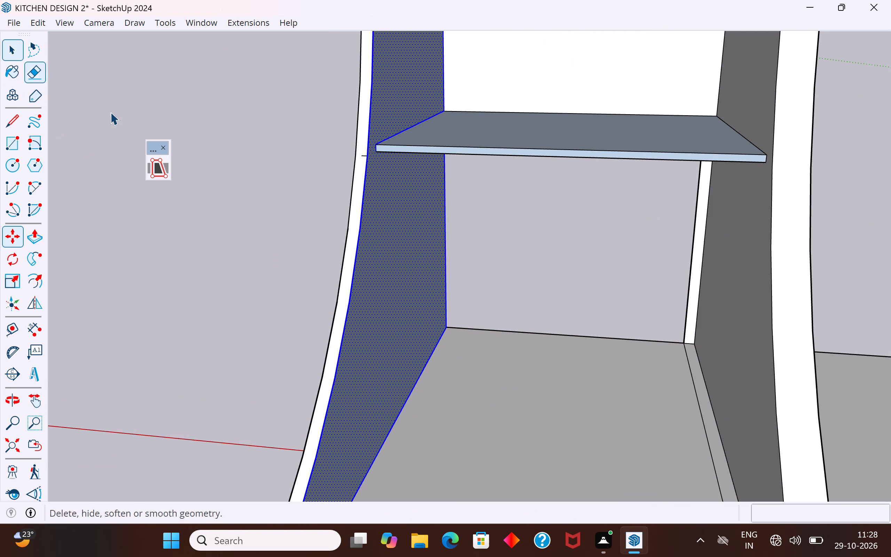
click(220, 150)
Reverse the copied inner face on the fluted-side panel around the lowest shelf.
middle_drag(393, 247, 269, 252)
scroll(408, 253, down, 3)
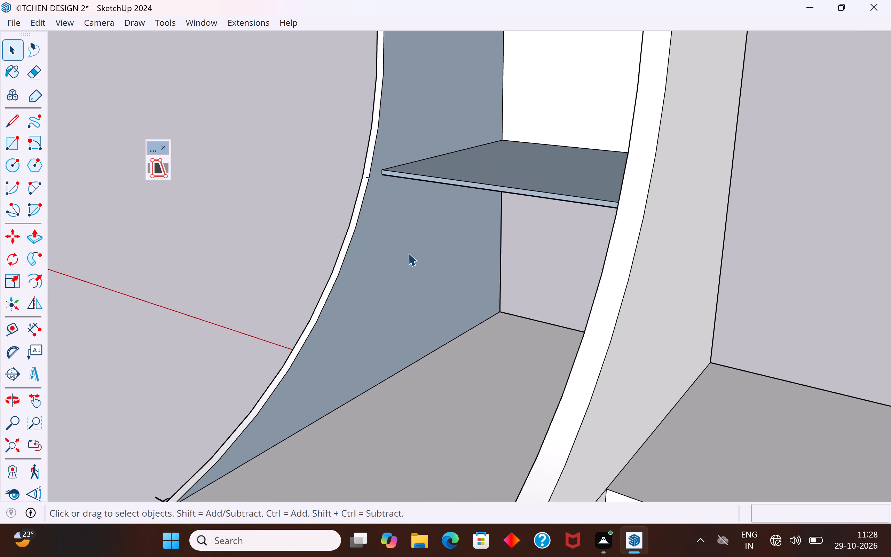
scroll(404, 267, down, 3)
middle_drag(405, 319, 429, 355)
click(402, 250)
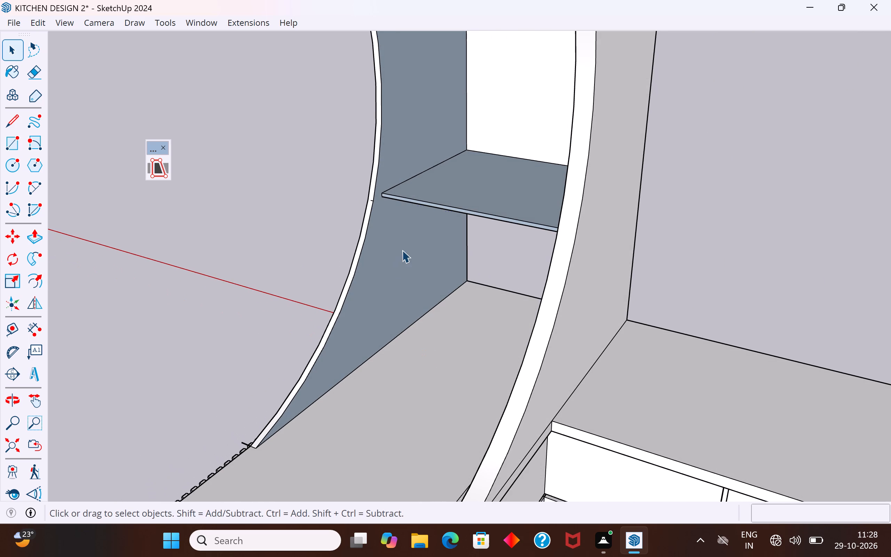
right_click(402, 250)
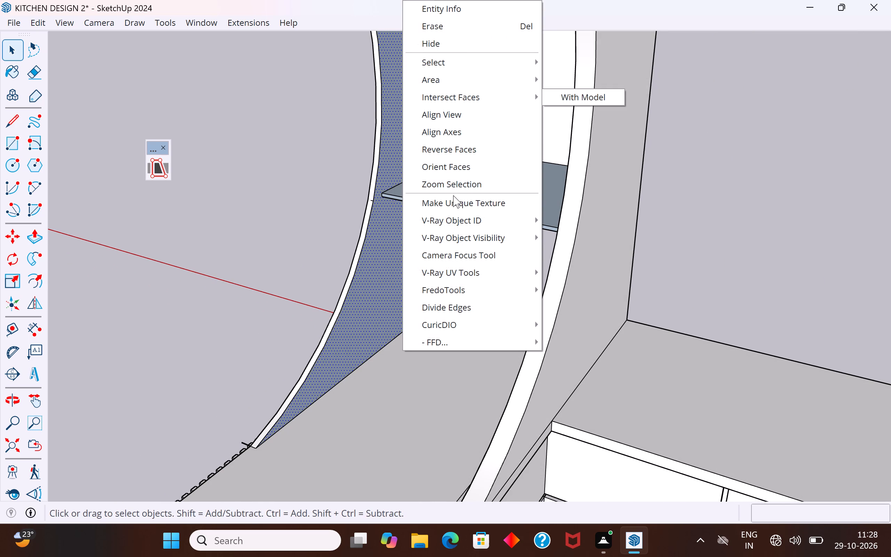
click(476, 154)
click(294, 214)
Reverse the large outer face of the shelf unit's fluted-side panel.
middle_drag(417, 267, 438, 295)
scroll(433, 319, down, 11)
middle_drag(443, 153, 546, 186)
scroll(426, 98, up, 4)
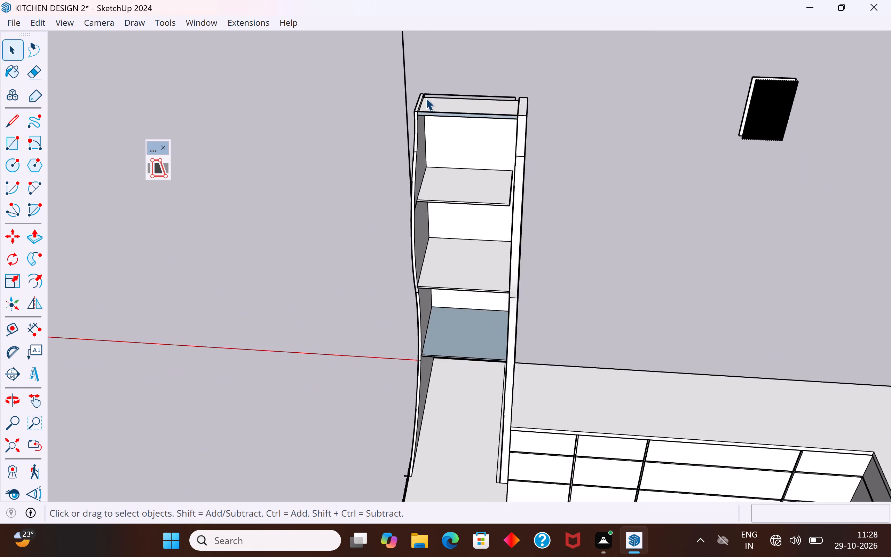
scroll(426, 98, up, 5)
scroll(456, 93, up, 1)
scroll(456, 93, down, 4)
middle_drag(451, 124, 630, 36)
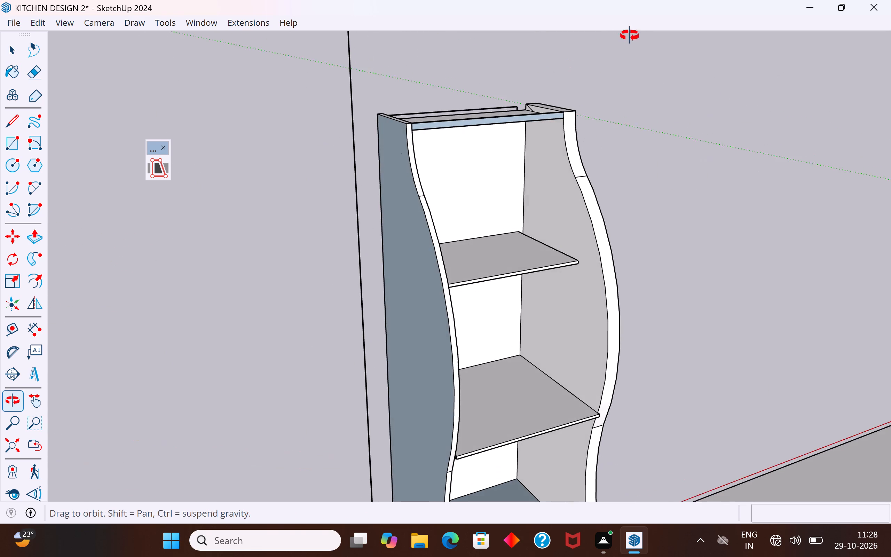
middle_drag(630, 36, 636, 34)
click(405, 211)
right_click(405, 211)
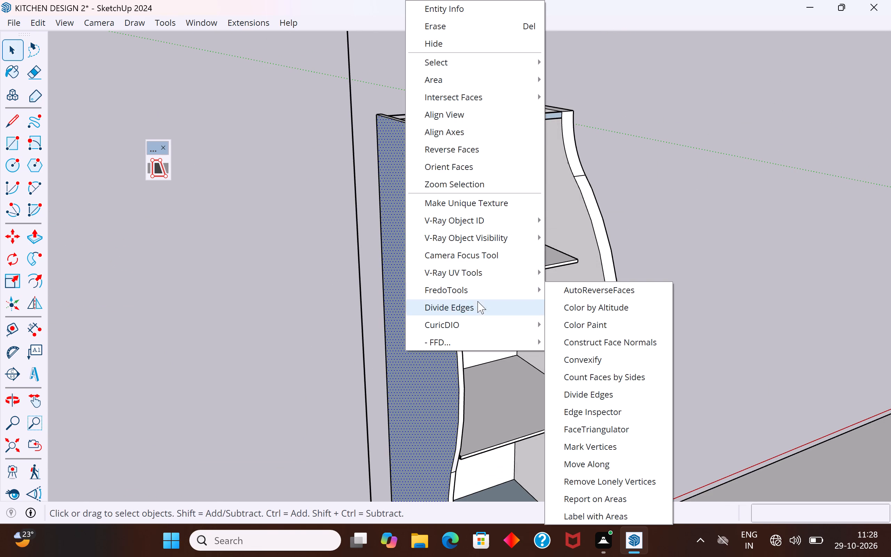
click(471, 151)
click(625, 158)
Draw a rectangle of about 9 3/8 in by 1 ft 9 11/16 in across the unit's top, flush between the side panels.
middle_drag(544, 219, 520, 235)
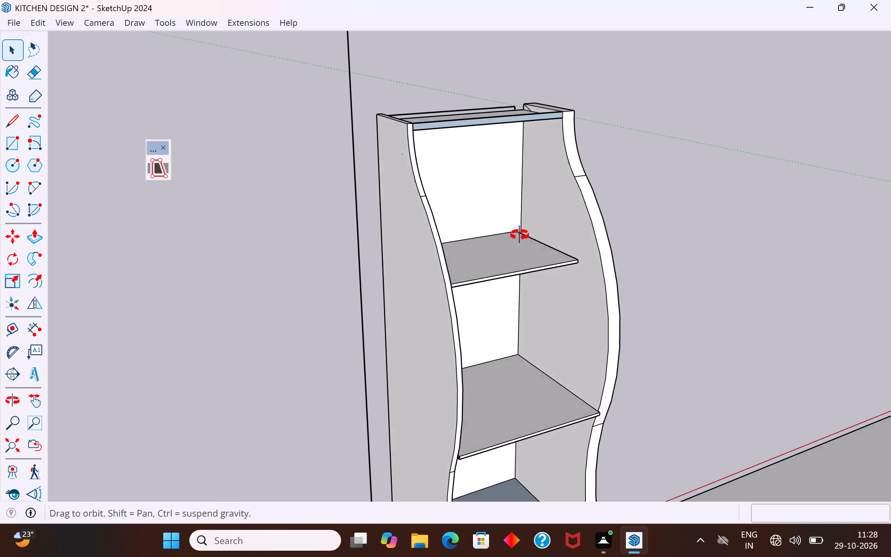
middle_drag(520, 235, 481, 262)
scroll(497, 91, up, 3)
scroll(497, 91, down, 2)
middle_drag(507, 127, 228, 228)
middle_drag(441, 188, 286, 147)
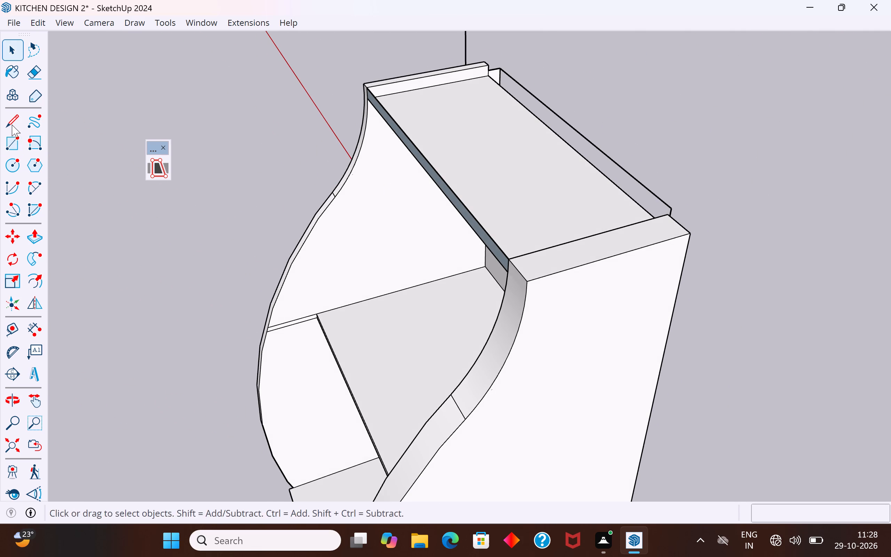
click(14, 145)
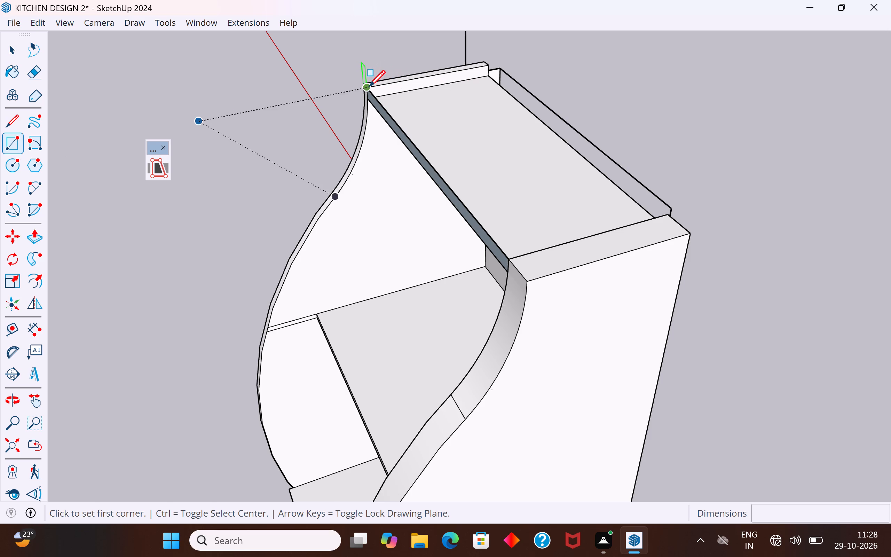
click(369, 86)
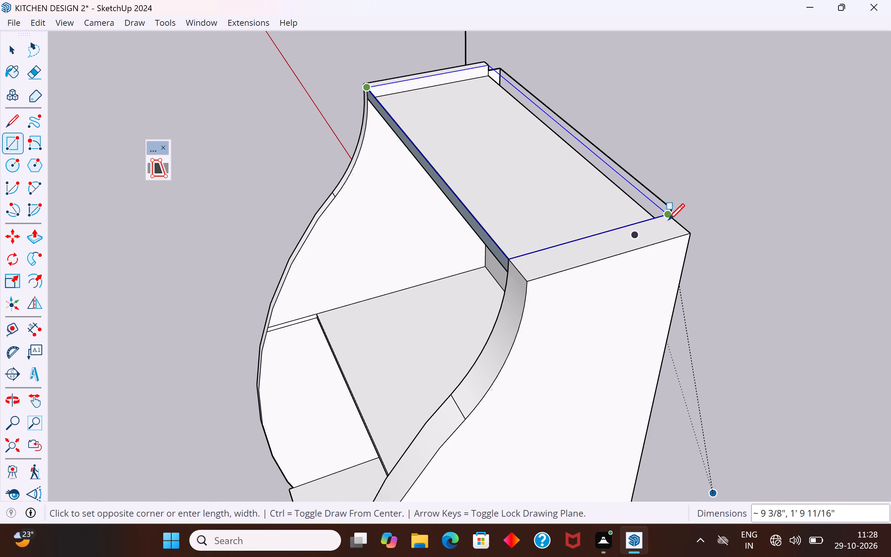
click(668, 220)
click(11, 46)
click(280, 93)
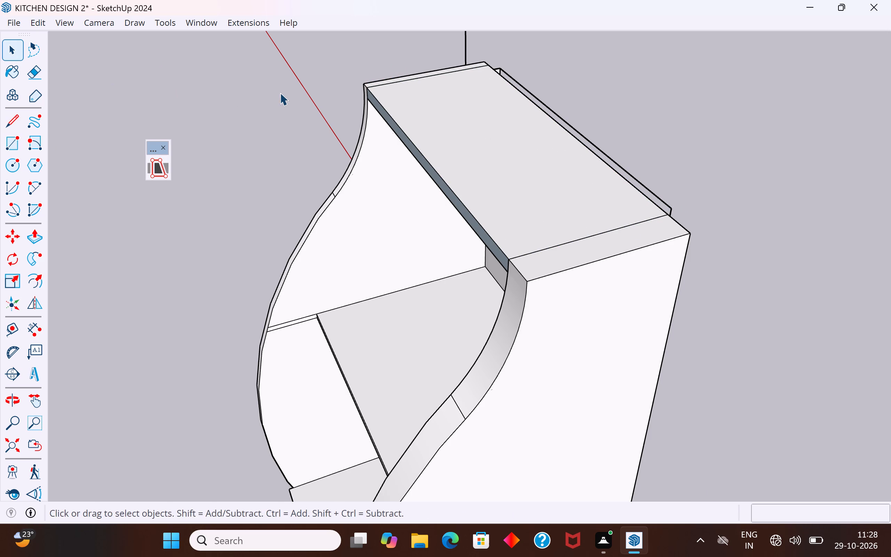
Reverse the underside and front-edge faces of the shelf unit's top board.
scroll(417, 145, up, 1)
middle_drag(418, 146, 694, 74)
middle_drag(405, 160, 427, 0)
scroll(389, 162, up, 2)
click(389, 162)
right_click(389, 162)
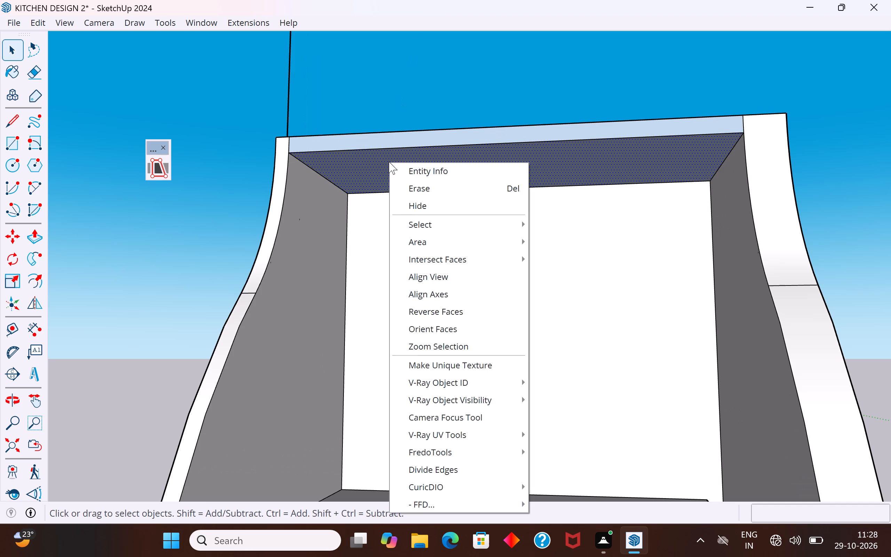
click(432, 307)
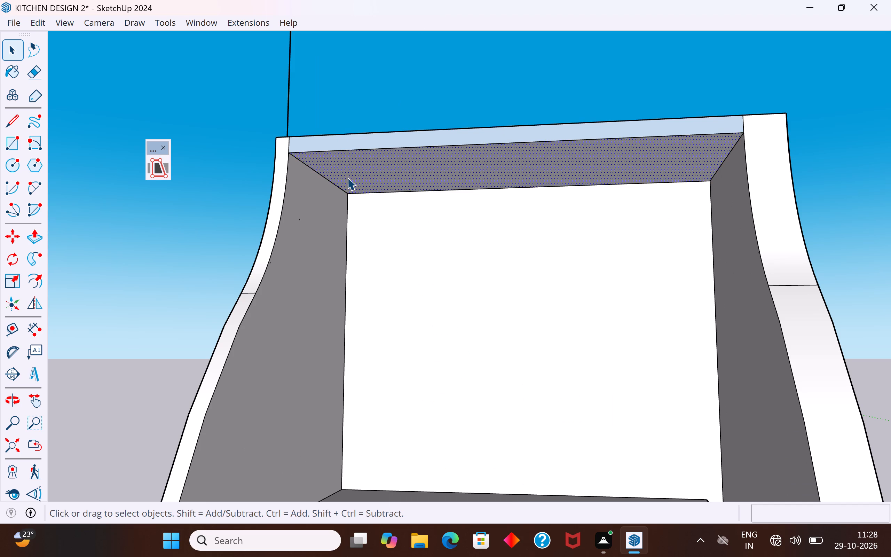
middle_drag(347, 178, 385, 205)
right_click(382, 139)
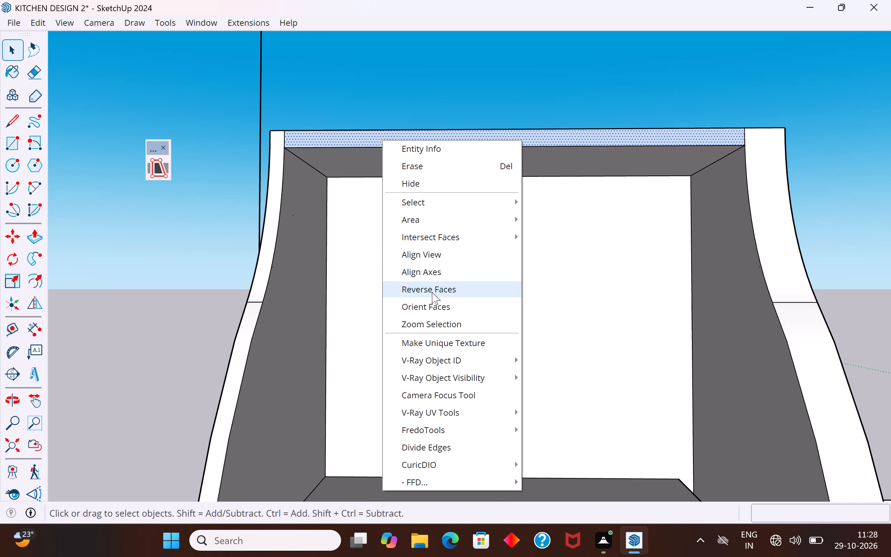
click(433, 290)
Delete the two edges separating the unit's top face from the tops of the side panels.
middle_drag(444, 247, 439, 418)
middle_drag(405, 237, 418, 286)
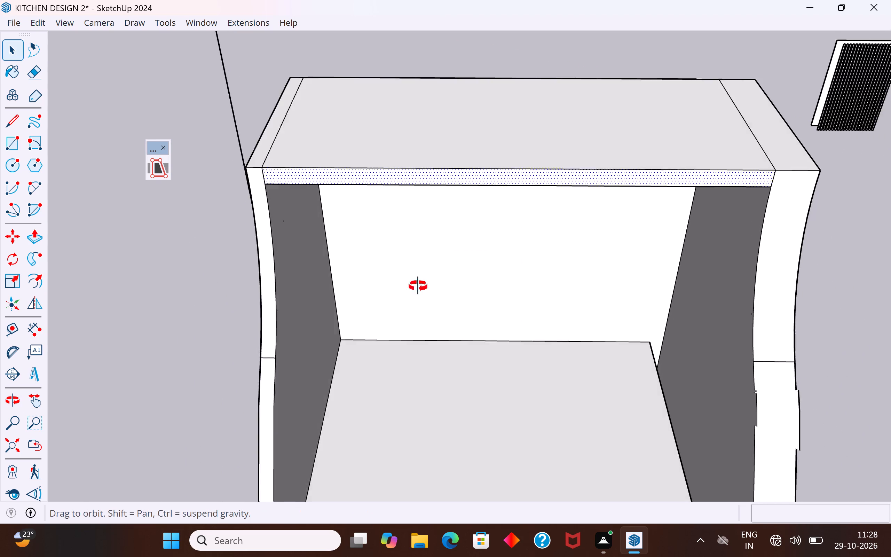
middle_drag(418, 286, 434, 347)
scroll(361, 266, up, 1)
click(244, 144)
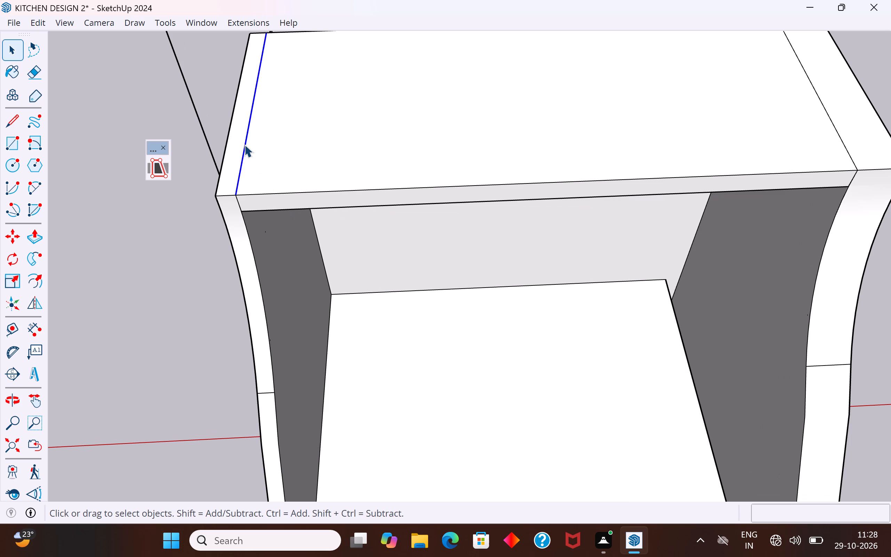
key(Delete)
scroll(182, 228, down, 5)
scroll(365, 186, up, 4)
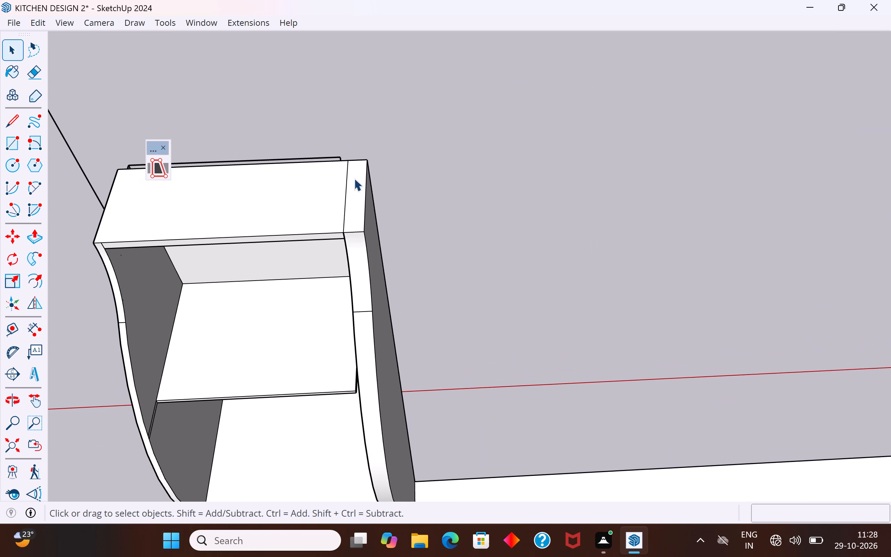
click(346, 177)
key(Delete)
Examine the shelf unit's top, outer side and protruding back for leftover geometry.
middle_drag(315, 235, 498, 151)
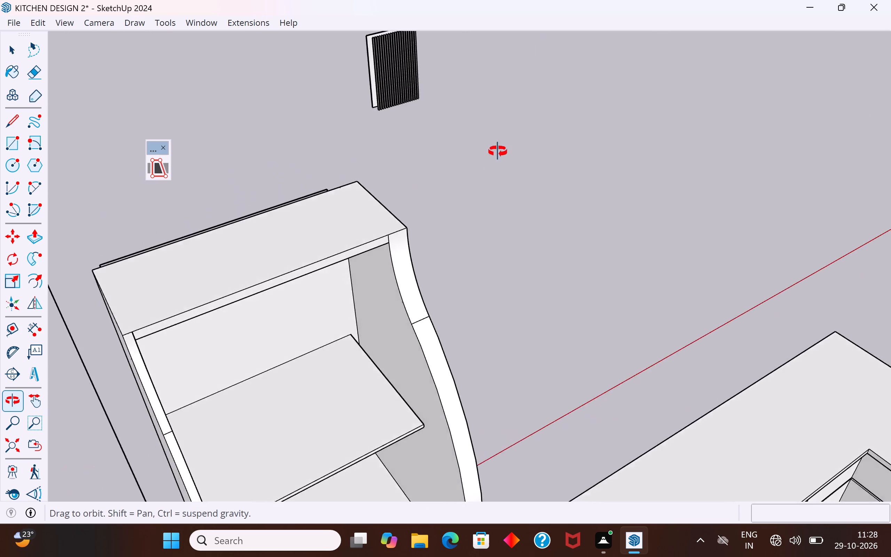
middle_drag(498, 151, 548, 63)
middle_drag(356, 200, 219, 88)
scroll(370, 274, up, 1)
middle_drag(370, 274, 174, 331)
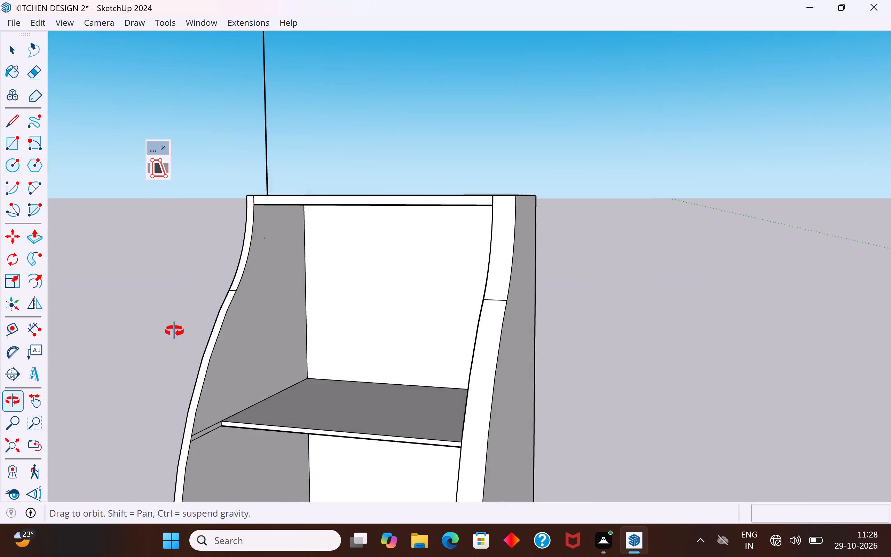
middle_drag(174, 331, 174, 332)
scroll(515, 258, down, 4)
middle_drag(568, 276, 196, 387)
scroll(299, 293, down, 3)
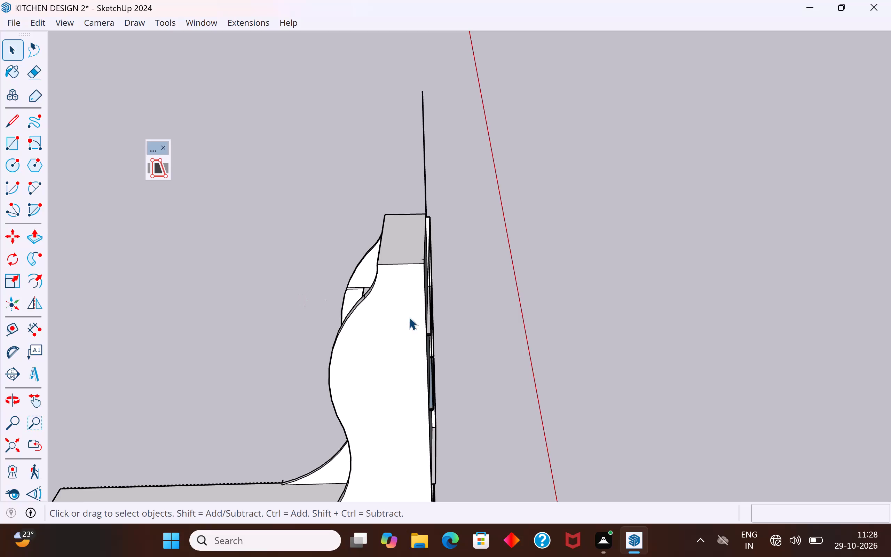
middle_drag(398, 320, 315, 206)
scroll(421, 166, down, 4)
middle_drag(426, 356, 300, 415)
scroll(397, 391, up, 4)
middle_drag(413, 383, 580, 344)
scroll(465, 328, down, 1)
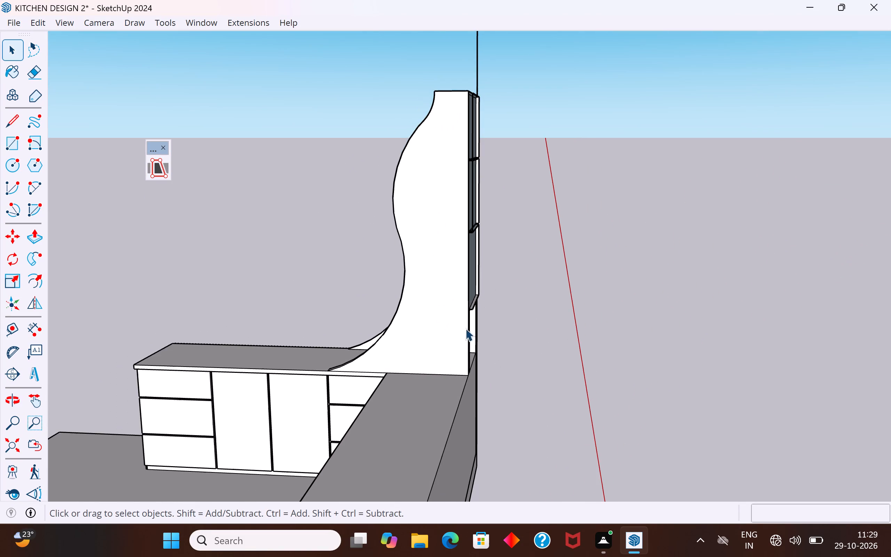
middle_drag(454, 58, 470, 70)
scroll(473, 93, up, 8)
middle_drag(465, 120, 476, 137)
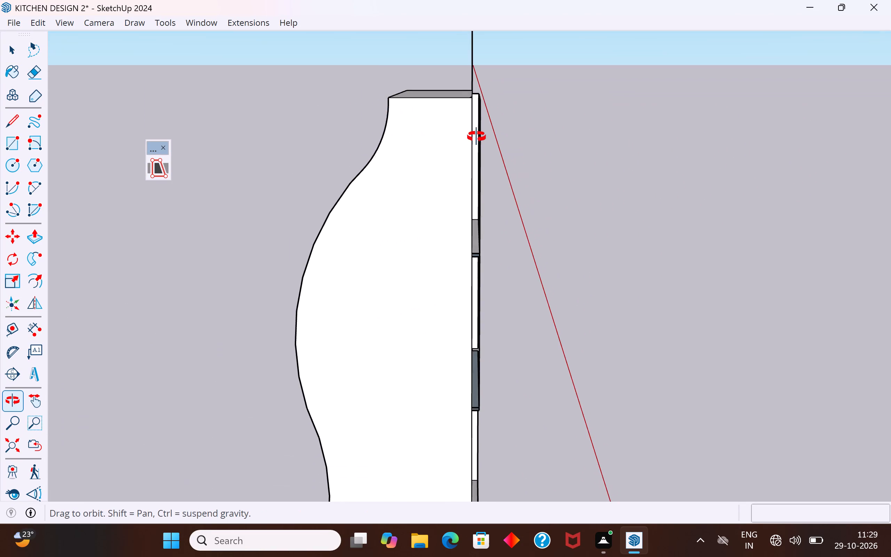
middle_drag(476, 137, 230, 194)
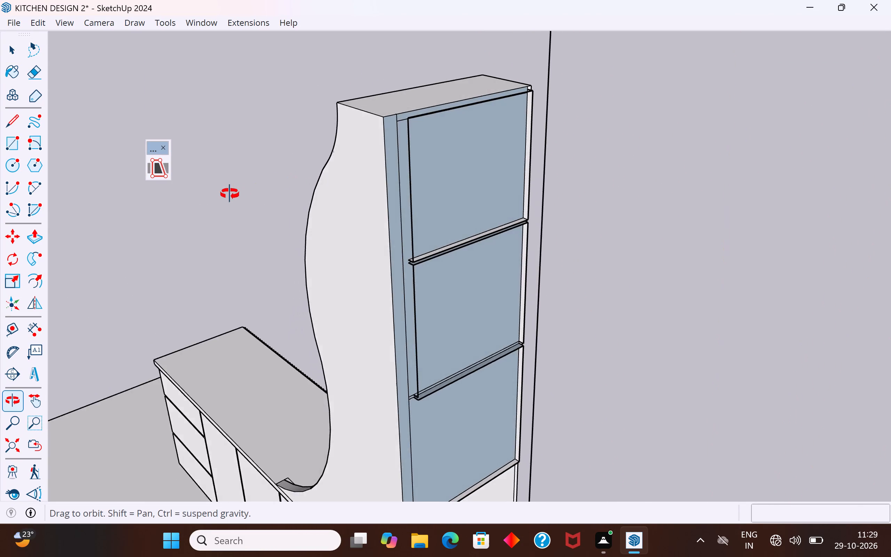
middle_drag(230, 194, 484, 191)
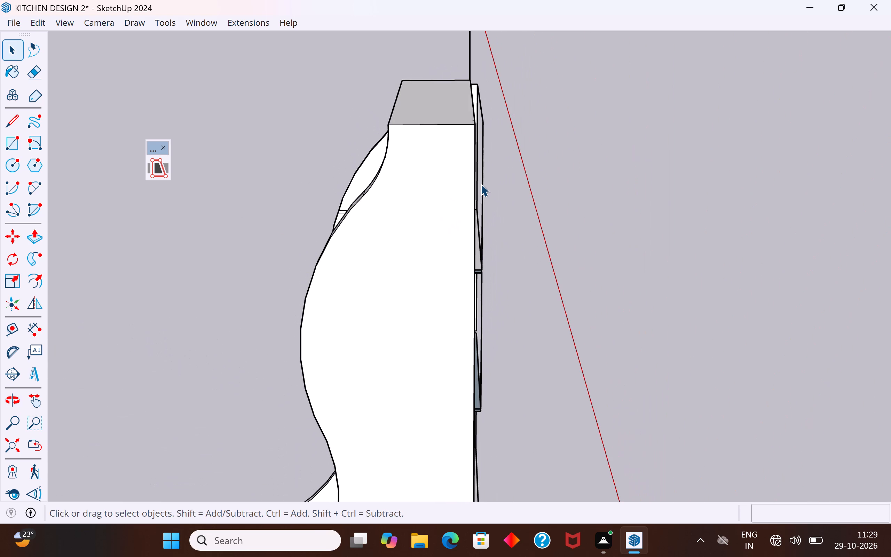
Delete the protruding vertical back edge at the top compartment and the back face behind the upper compartments.
click(480, 183)
scroll(480, 183, up, 3)
click(483, 184)
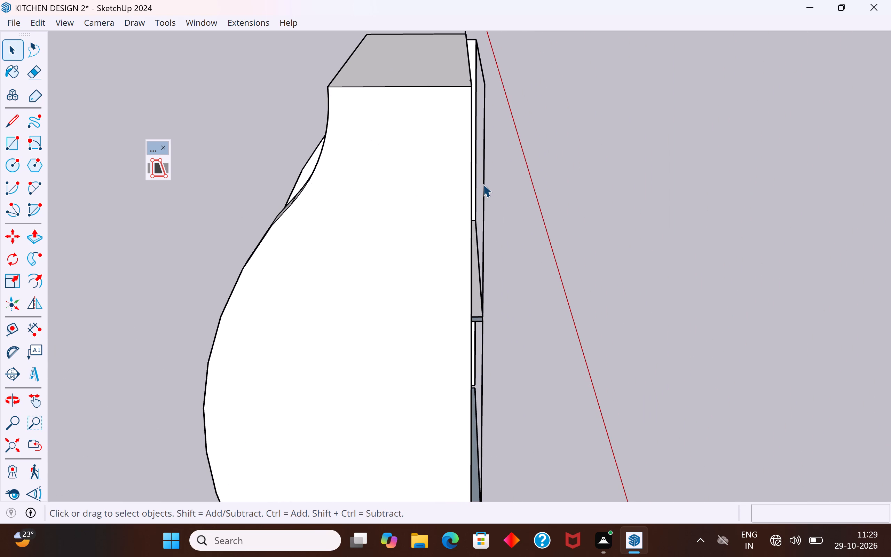
key(Delete)
middle_drag(486, 208, 443, 199)
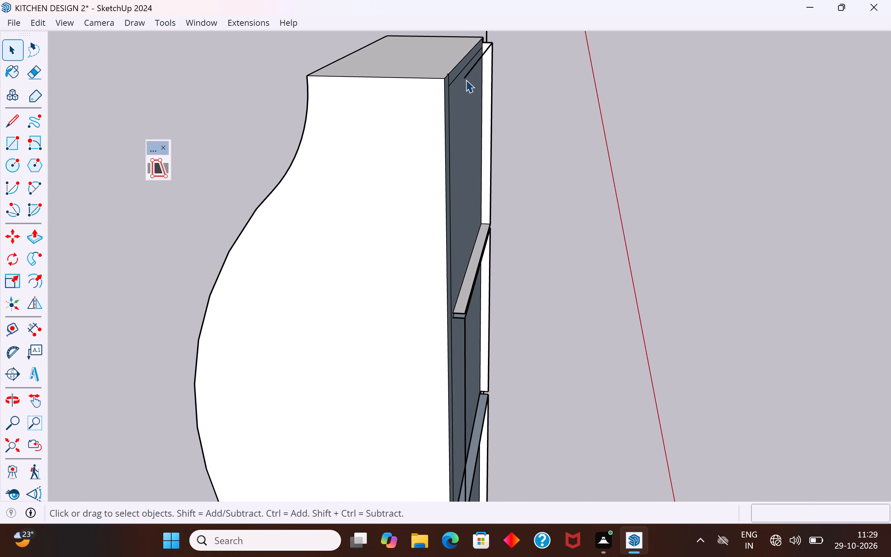
click(475, 69)
key(Delete)
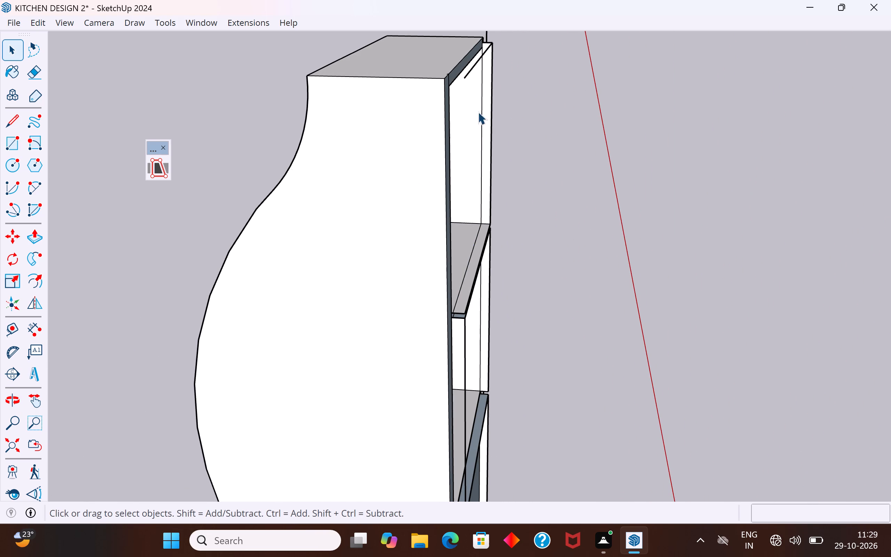
Delete the strip protruding from the back of the lowest shelf and the protruding vertical edge beside the closed back panel.
middle_drag(472, 171, 207, 261)
scroll(462, 168, down, 2)
middle_drag(420, 311, 384, 263)
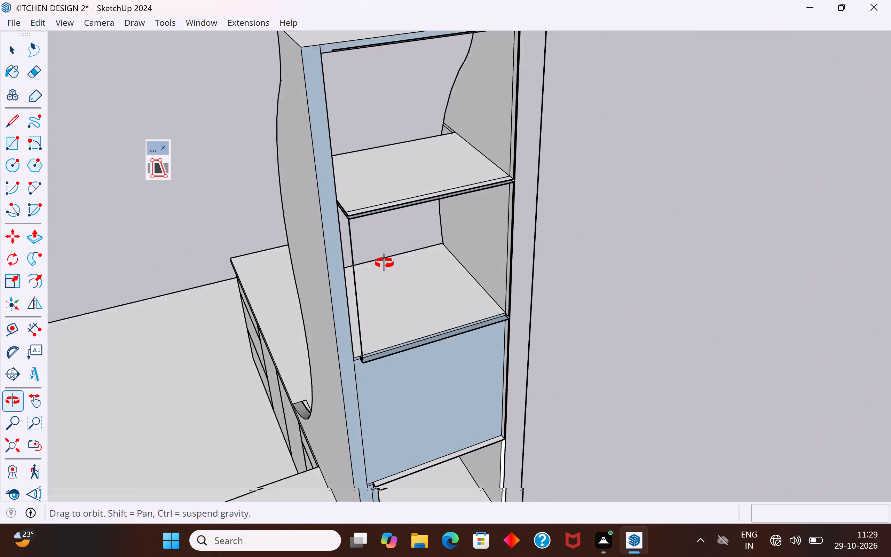
middle_drag(384, 263, 426, 307)
scroll(377, 261, up, 3)
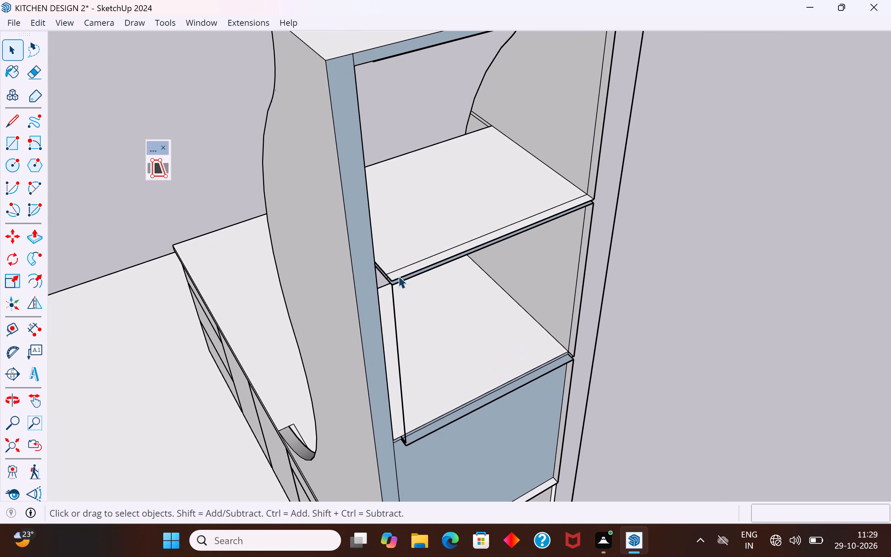
scroll(583, 170, down, 4)
middle_drag(541, 312, 605, 38)
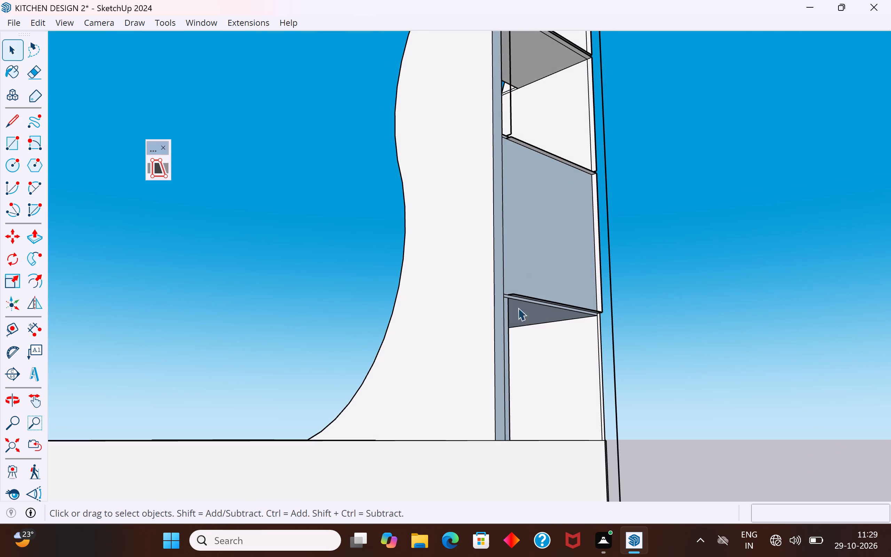
middle_drag(522, 290, 484, 105)
scroll(503, 193, up, 9)
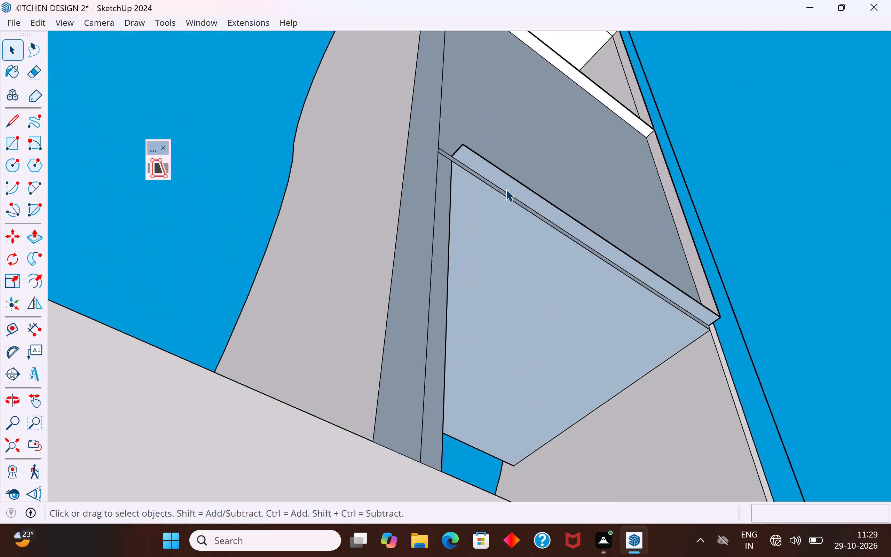
click(506, 187)
key(Delete)
click(495, 167)
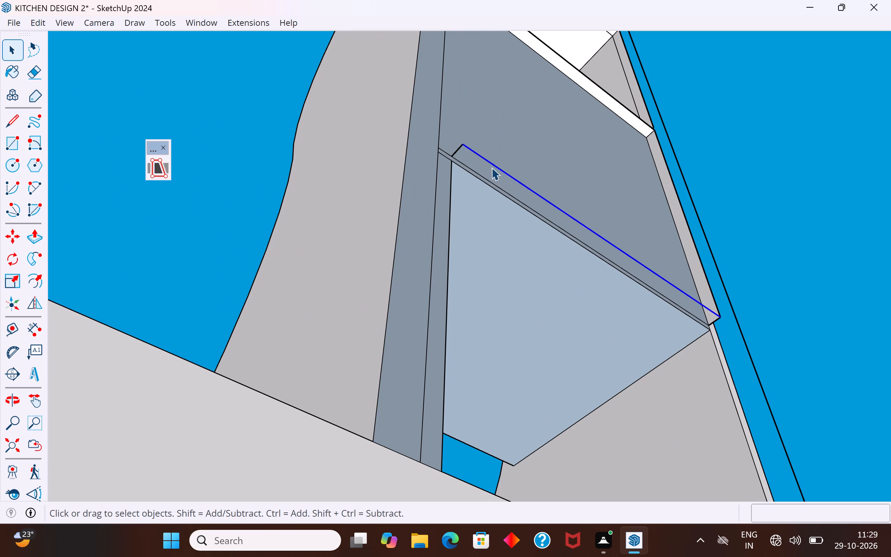
key(Delete)
click(455, 150)
key(Delete)
click(713, 311)
key(Delete)
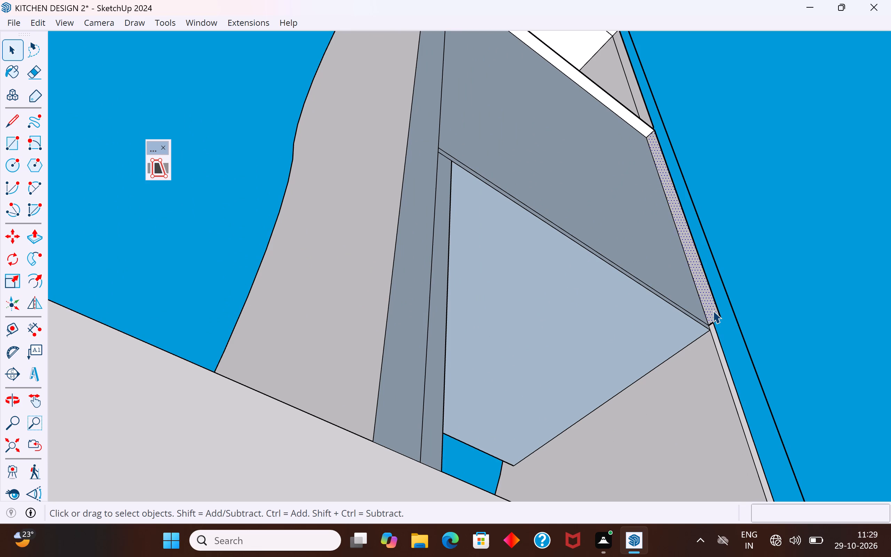
click(716, 317)
key(Delete)
click(721, 311)
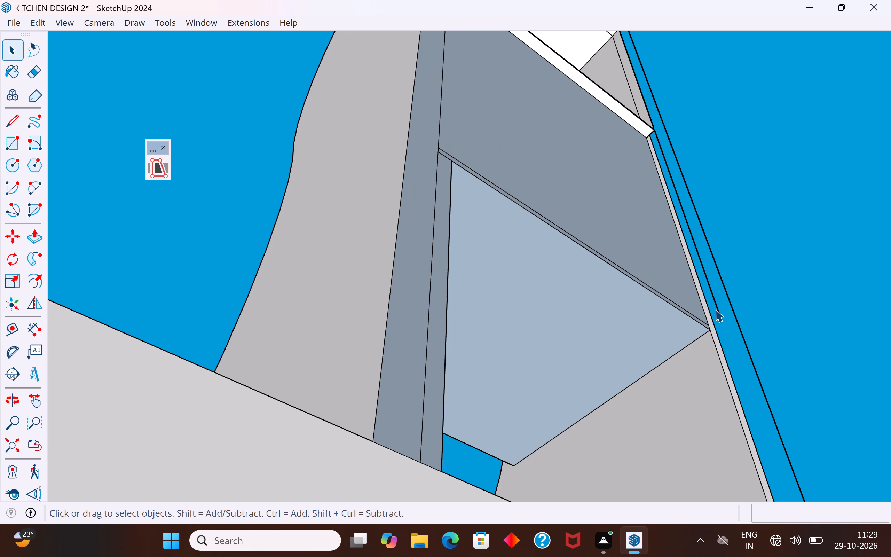
click(715, 309)
key(Delete)
Delete the protruding back strip and leftover edges of the shelf directly above the closed back panel.
scroll(712, 310, down, 4)
scroll(588, 153, up, 7)
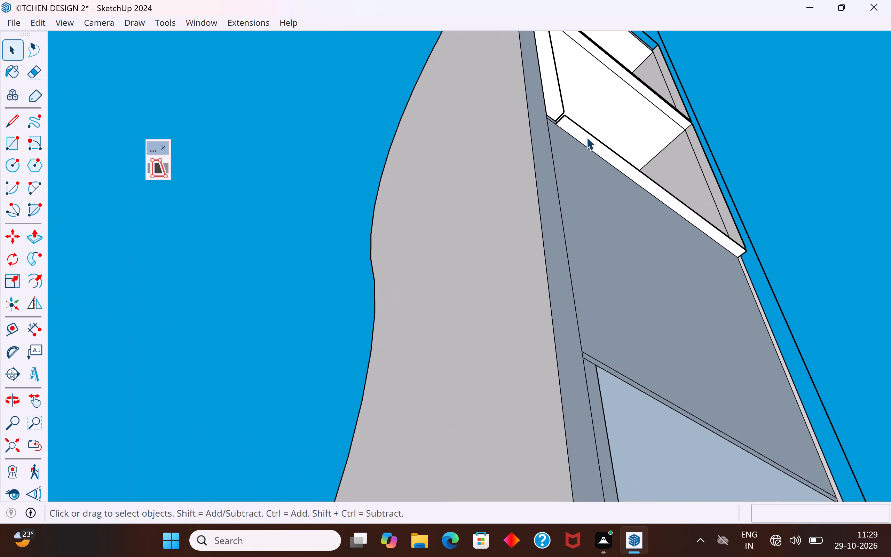
click(586, 137)
key(Delete)
click(589, 132)
key(Delete)
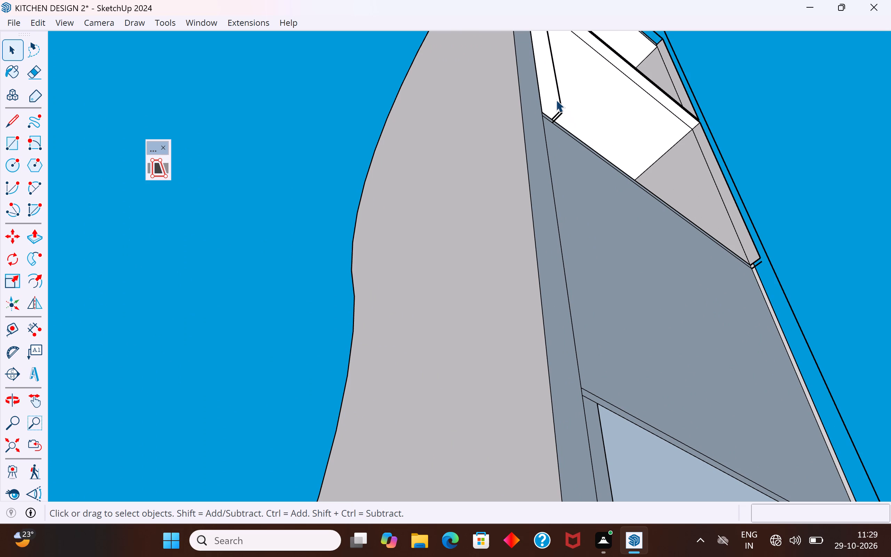
click(552, 98)
click(790, 142)
scroll(586, 158, up, 1)
middle_drag(586, 158, 713, 187)
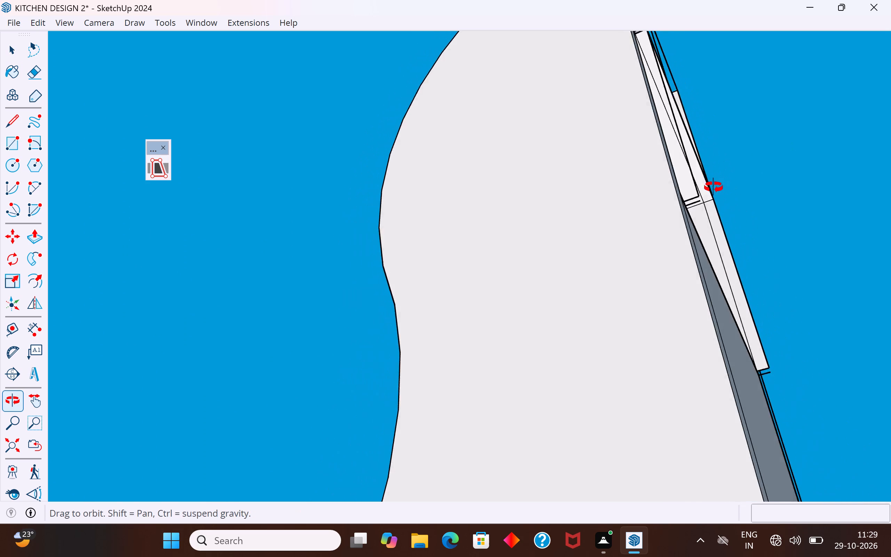
middle_drag(713, 187, 757, 273)
middle_drag(731, 297, 756, 291)
drag(759, 302, 747, 329)
key(Delete)
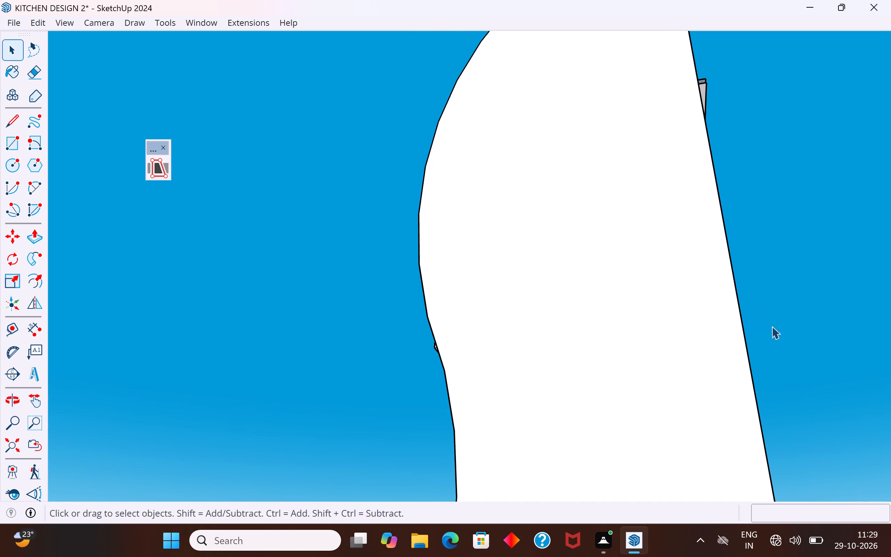
Delete the protruding faces and edges along the back of the uppermost intermediate shelf.
scroll(665, 353, down, 5)
middle_drag(693, 250, 615, 328)
scroll(651, 174, up, 5)
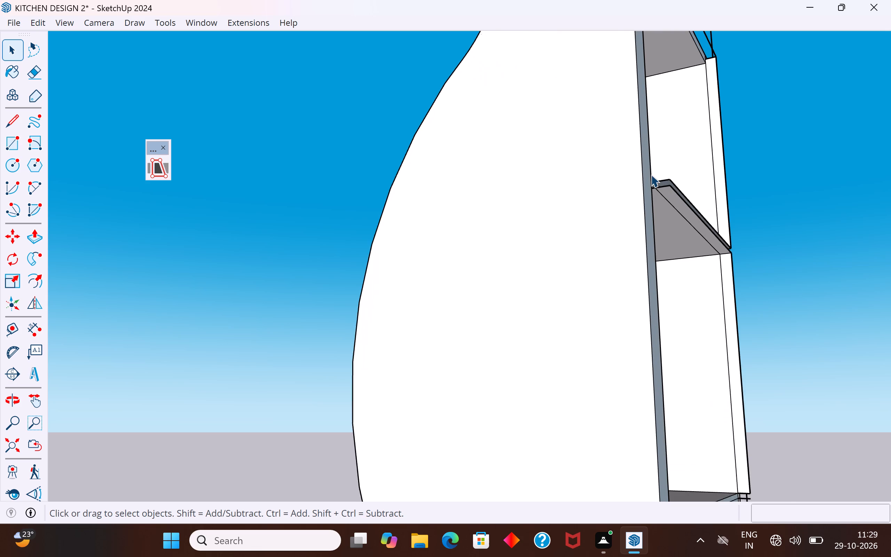
scroll(651, 174, up, 4)
click(675, 201)
key(Delete)
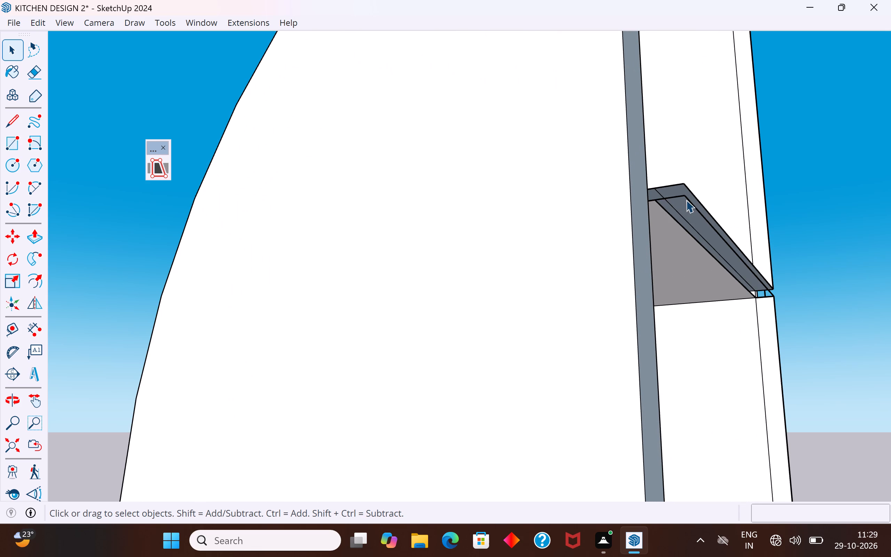
click(686, 200)
key(Delete)
click(679, 197)
key(Delete)
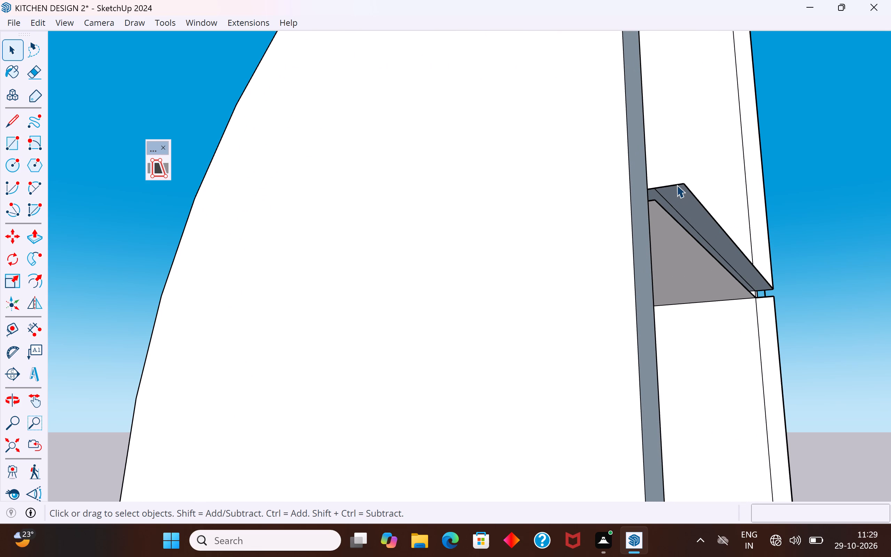
click(677, 185)
key(Delete)
click(693, 195)
key(Delete)
Delete the protruding vertical faces and edges behind the side panel, above and below the uppermost intermediate shelf.
middle_drag(736, 270, 718, 331)
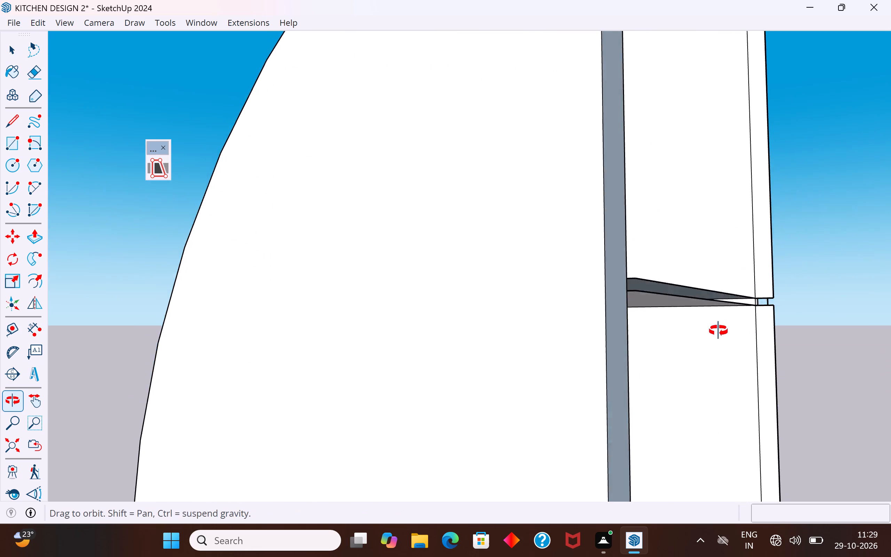
middle_drag(718, 331, 714, 338)
click(772, 287)
key(Delete)
click(772, 285)
key(Delete)
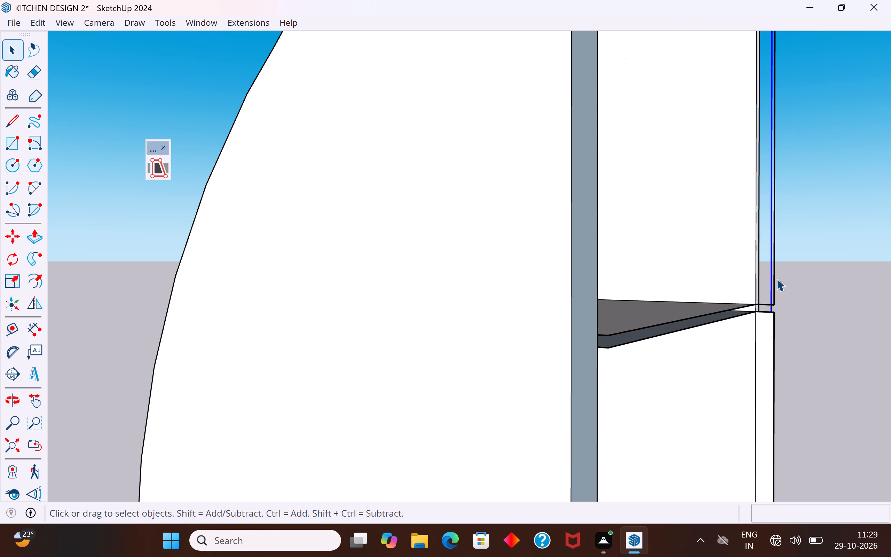
click(773, 279)
key(Delete)
click(768, 304)
key(Delete)
click(768, 316)
key(Delete)
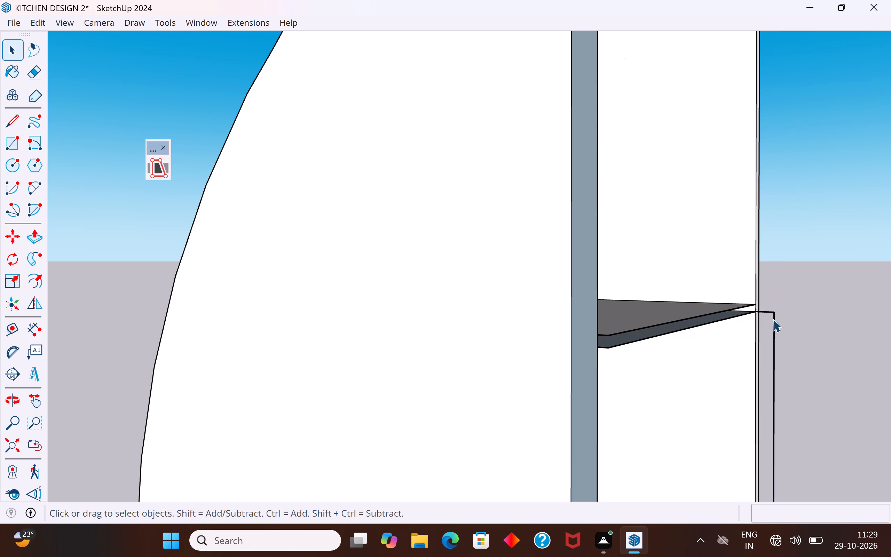
click(773, 319)
key(Delete)
click(770, 312)
key(Delete)
Delete the short and long stray edges protruding behind the shelf unit's top board.
scroll(679, 244, down, 5)
scroll(709, 267, down, 5)
scroll(690, 144, up, 4)
middle_drag(688, 141, 700, 69)
scroll(707, 133, up, 4)
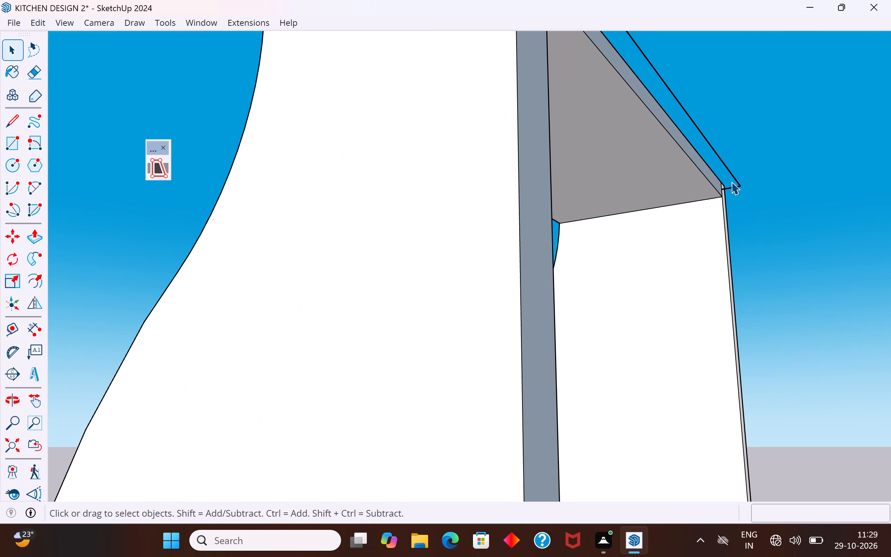
click(735, 186)
key(Delete)
click(738, 179)
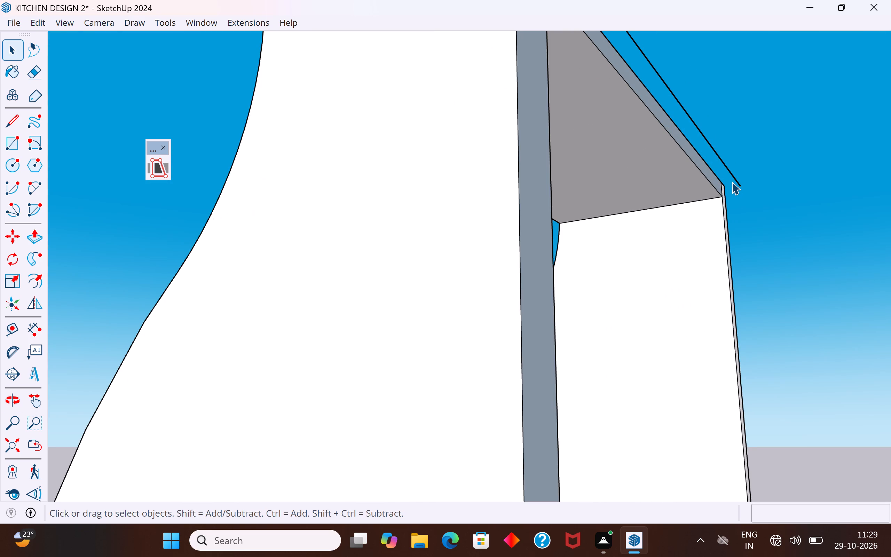
click(735, 182)
key(Delete)
Delete the small stray edges sticking out behind the shelf above the closed back panel.
scroll(735, 182, down, 10)
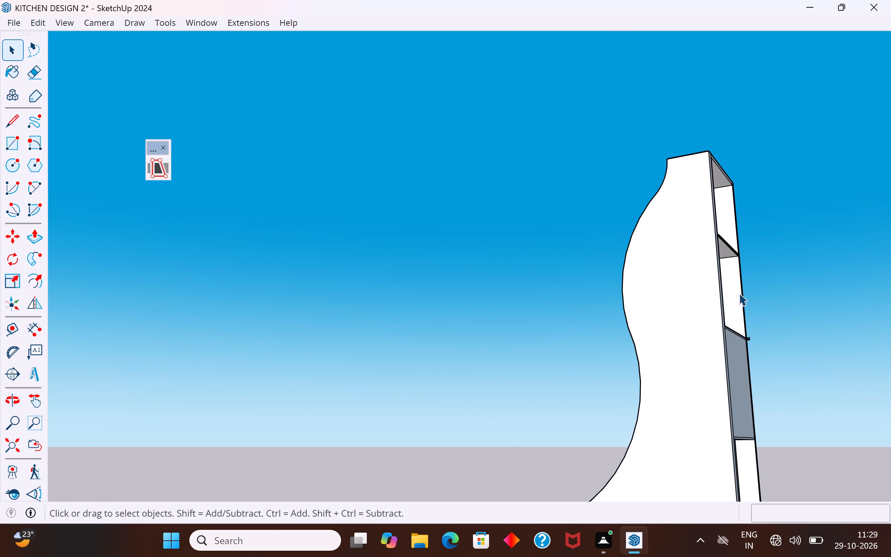
scroll(739, 348, up, 11)
middle_drag(759, 337, 767, 337)
drag(770, 309, 750, 335)
key(Delete)
Examine the shelf unit from the back, side and front for remaining leftover geometry.
scroll(685, 289, down, 14)
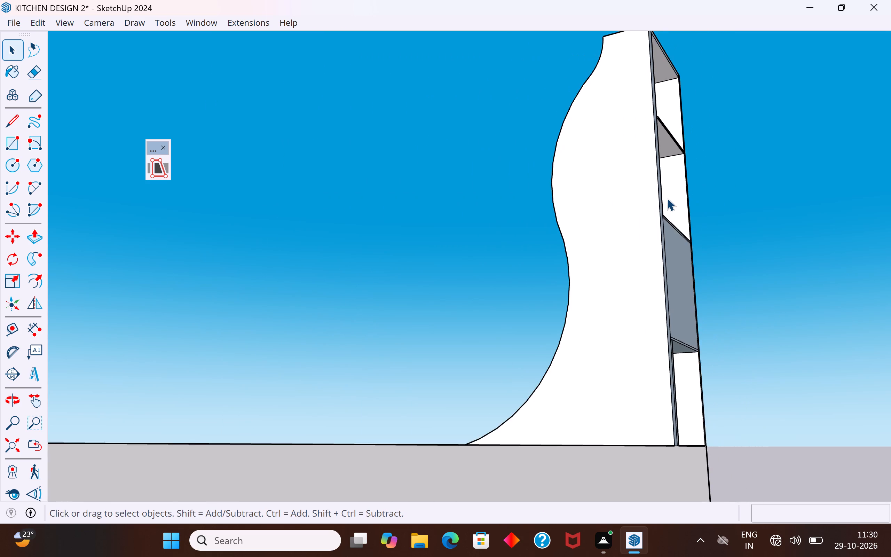
scroll(667, 198, down, 1)
middle_drag(680, 314, 462, 449)
middle_drag(597, 400, 284, 382)
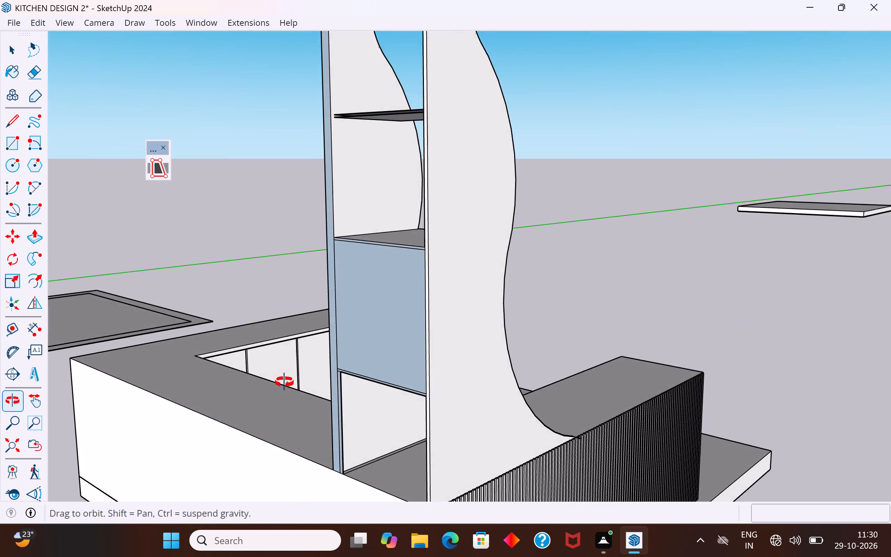
middle_drag(284, 382, 295, 336)
scroll(736, 249, down, 4)
middle_drag(749, 267, 426, 365)
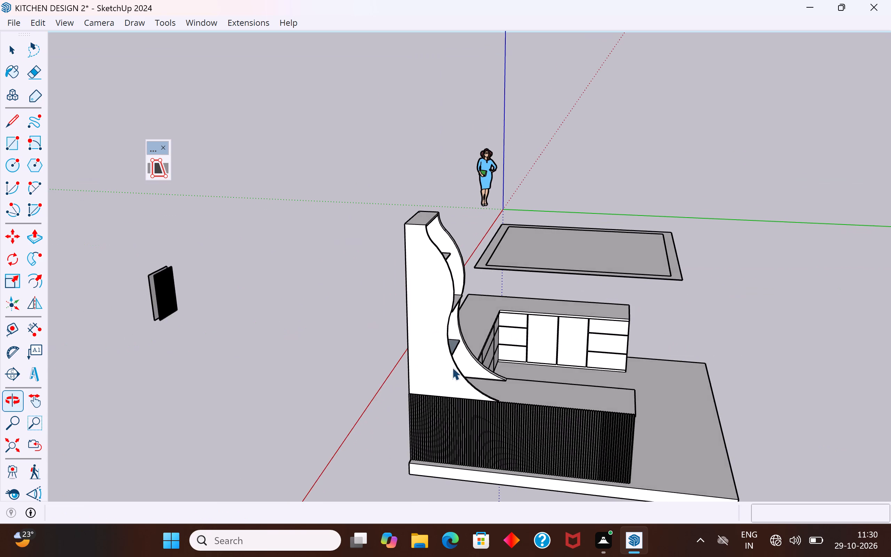
scroll(495, 358, up, 3)
scroll(753, 278, down, 3)
middle_drag(772, 278, 488, 252)
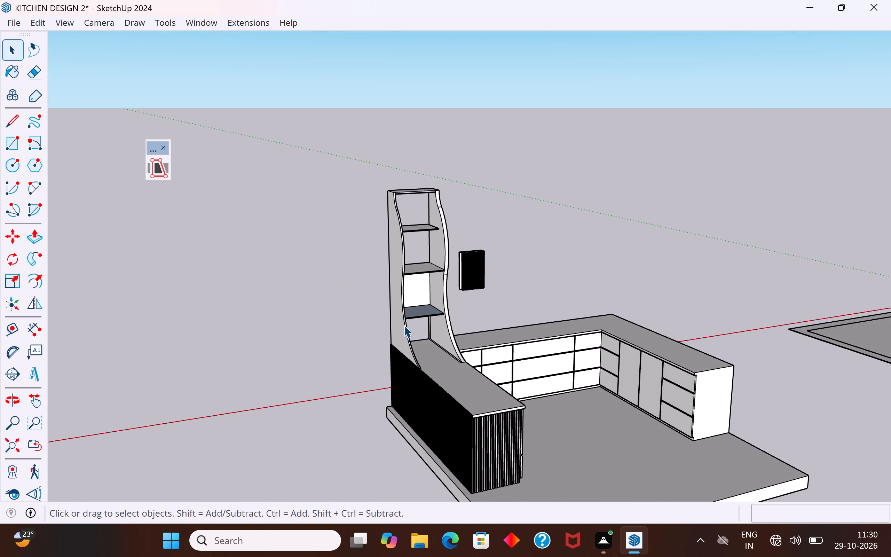
Delete the narrow vertical face and its edge beside the side panel in the bottom open compartment.
scroll(413, 322, up, 12)
middle_drag(418, 323, 359, 316)
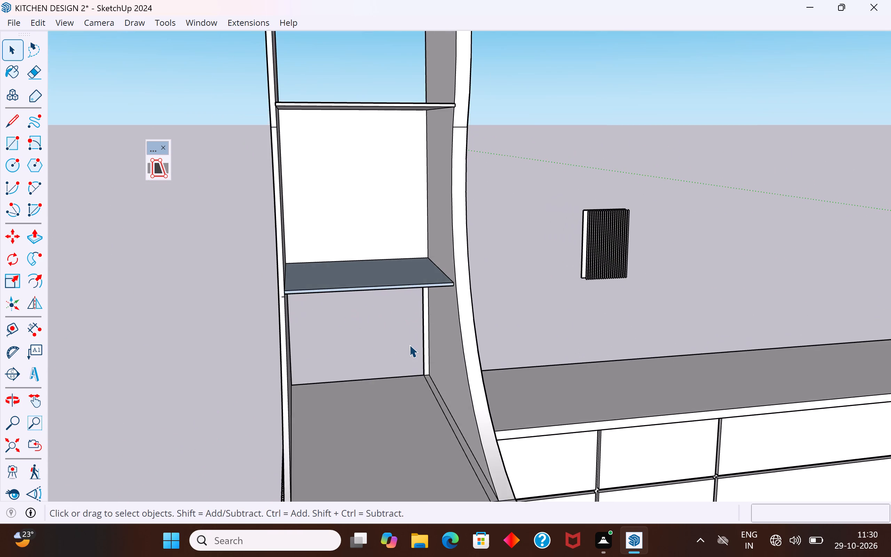
scroll(409, 345, up, 3)
click(454, 366)
key(Delete)
click(448, 349)
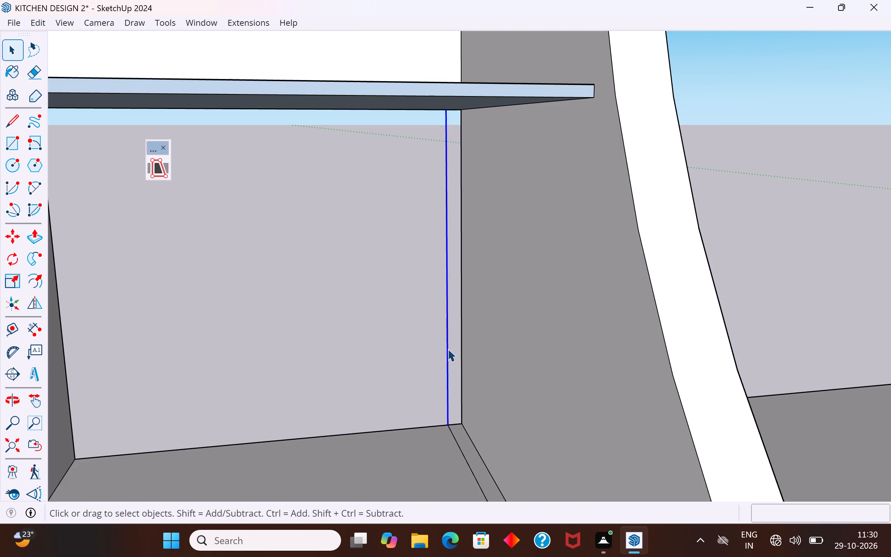
key(Delete)
Delete the line along the countertop beside the inner side panel and the short stray edge at that panel's foot.
scroll(531, 289, down, 4)
scroll(533, 163, down, 4)
scroll(606, 127, down, 5)
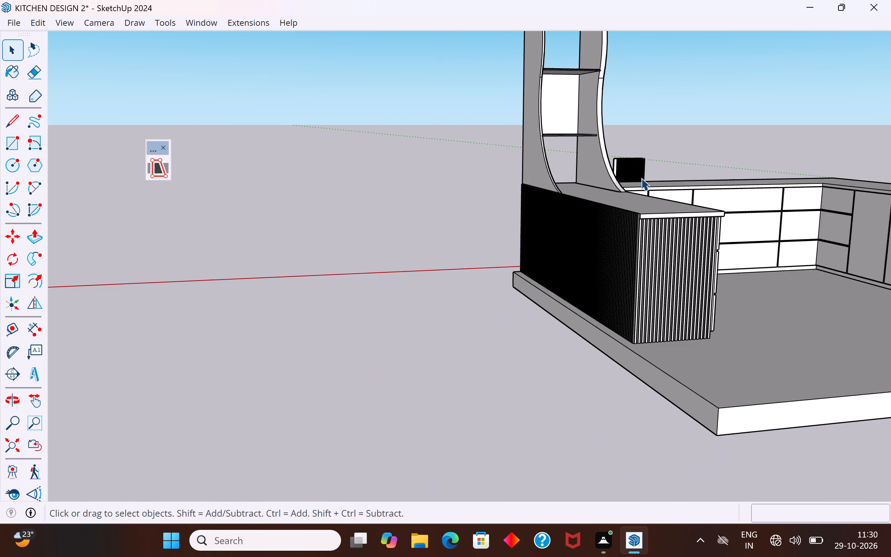
middle_drag(631, 206, 551, 276)
scroll(615, 180, up, 5)
middle_drag(596, 206, 574, 216)
scroll(605, 228, up, 3)
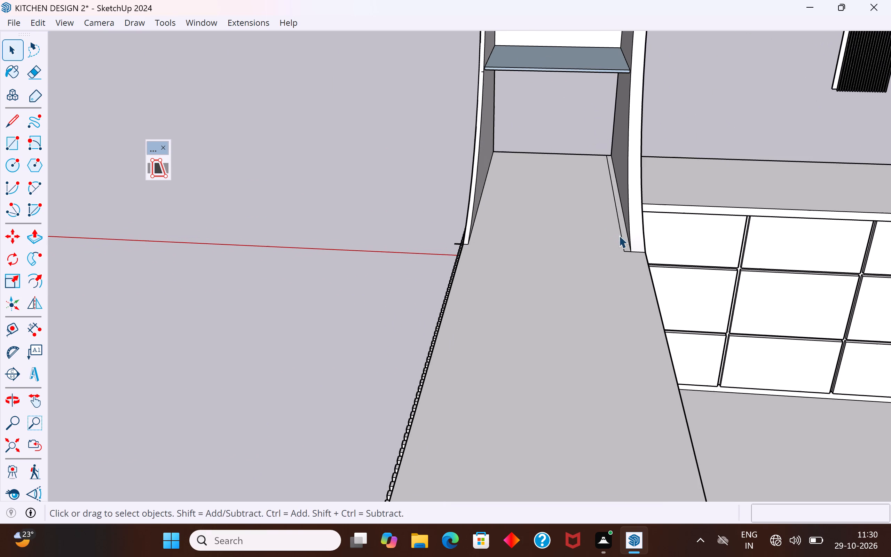
click(621, 239)
key(Delete)
scroll(609, 251, down, 2)
scroll(629, 253, up, 4)
click(622, 250)
key(Delete)
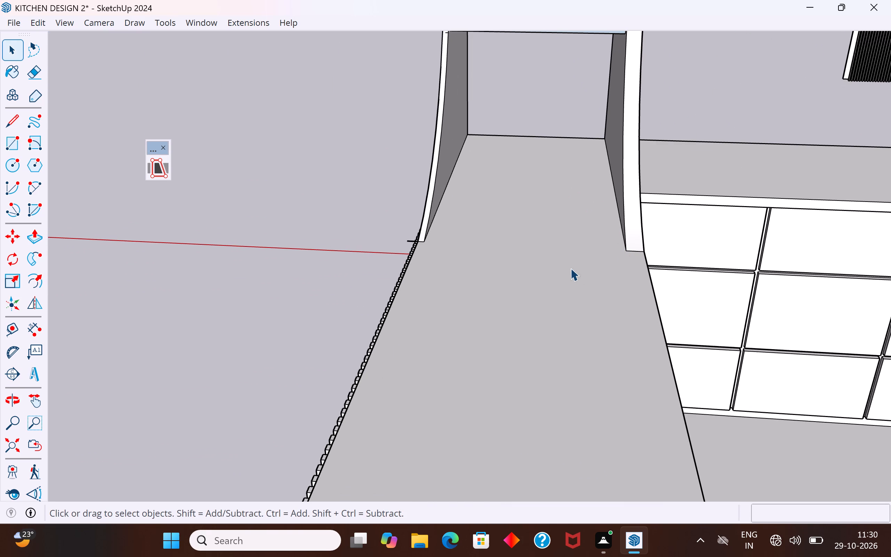
Delete the stray edge crossing the fluted panel at the foot of the outer side panel.
scroll(570, 268, down, 3)
scroll(463, 257, up, 14)
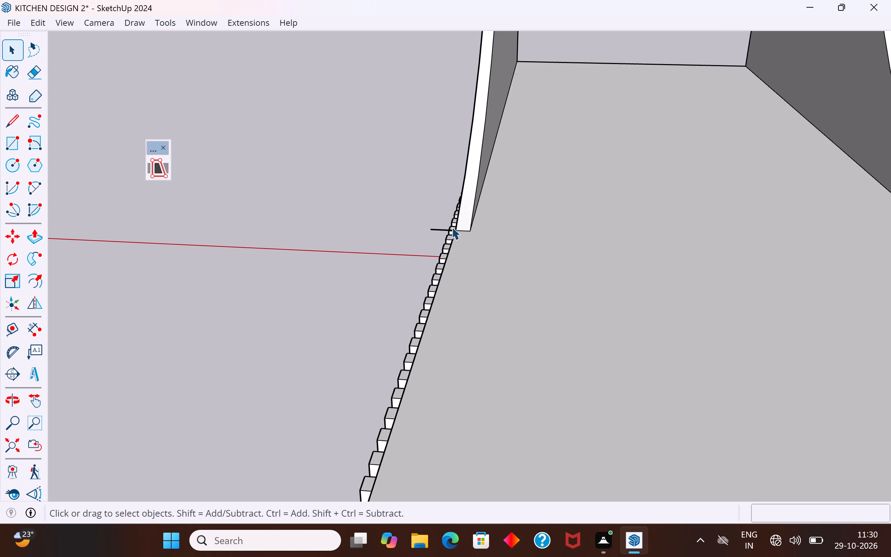
scroll(452, 227, up, 13)
click(452, 235)
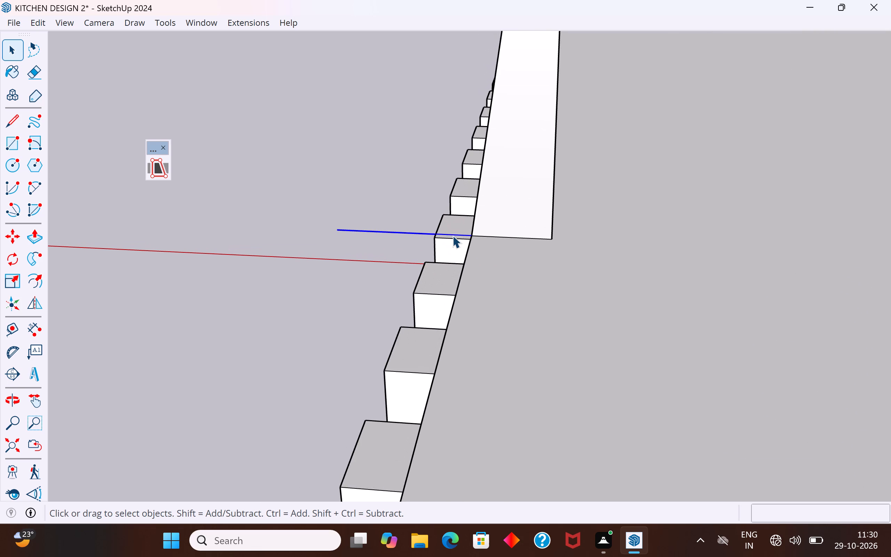
key(Delete)
Examine the whole shelf unit and countertop from the front for remaining stray geometry.
scroll(490, 273, down, 20)
scroll(490, 273, down, 3)
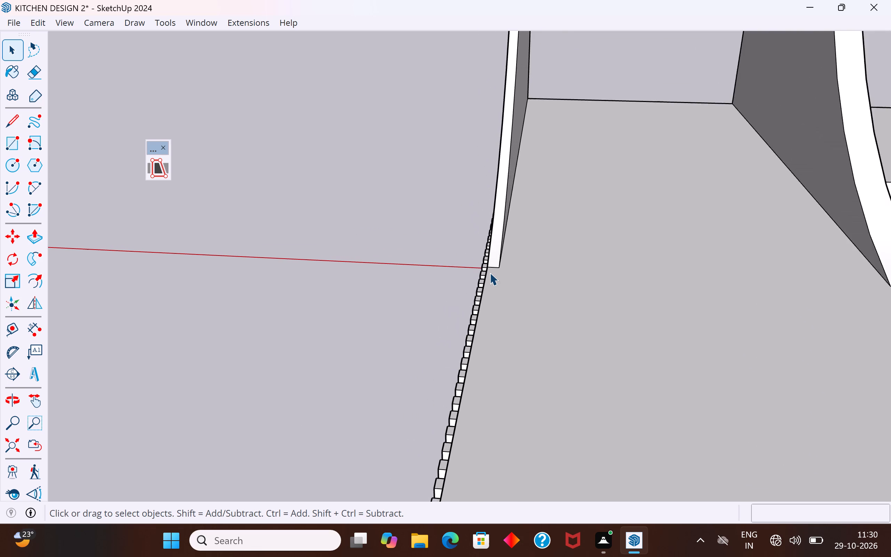
scroll(490, 273, down, 14)
scroll(540, 310, down, 3)
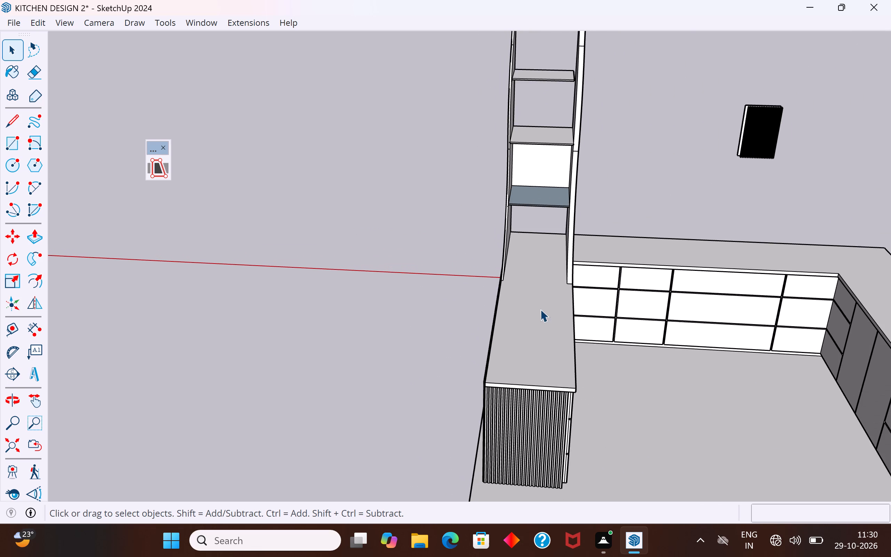
scroll(537, 254, down, 4)
middle_drag(542, 221, 535, 125)
scroll(534, 203, up, 3)
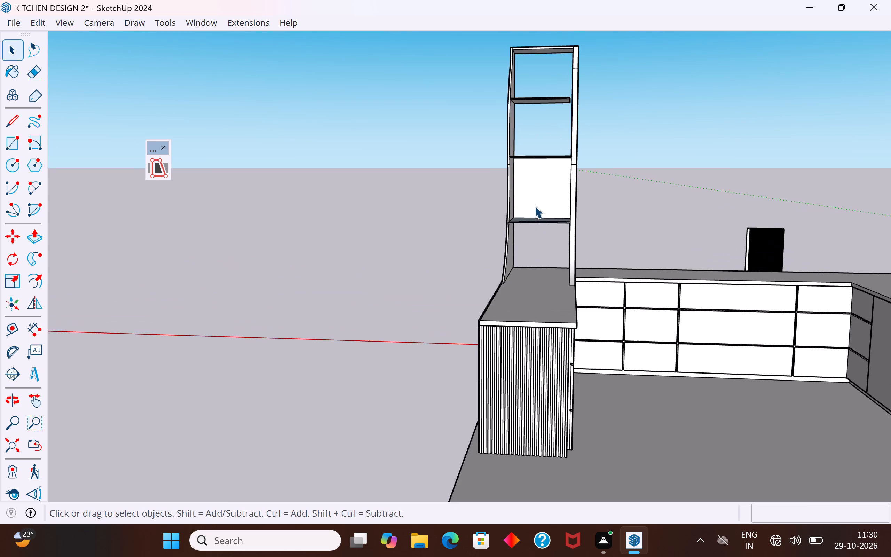
Delete the white face closing the second compartment from the bottom of the shelf unit.
scroll(535, 206, up, 3)
middle_drag(550, 228, 525, 291)
click(527, 185)
key(Delete)
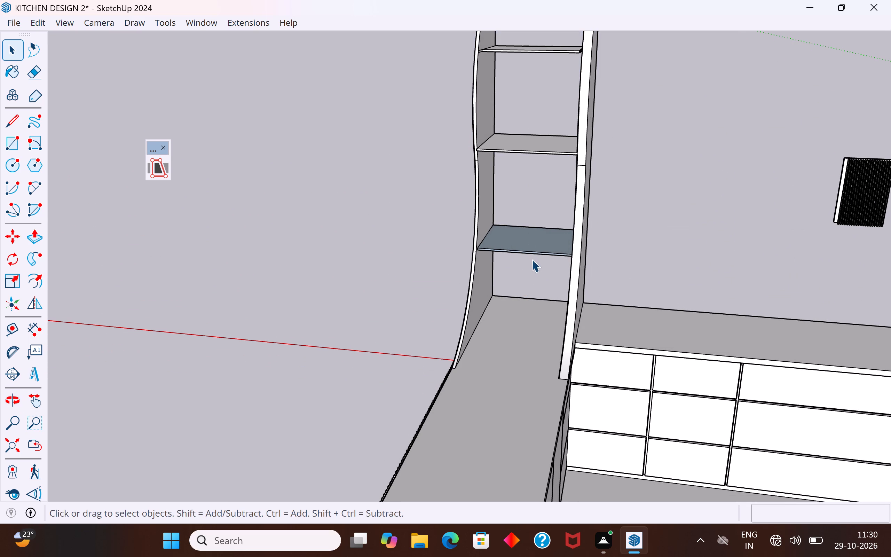
Reverse the top face of the lowest shelf.
click(537, 247)
right_click(537, 247)
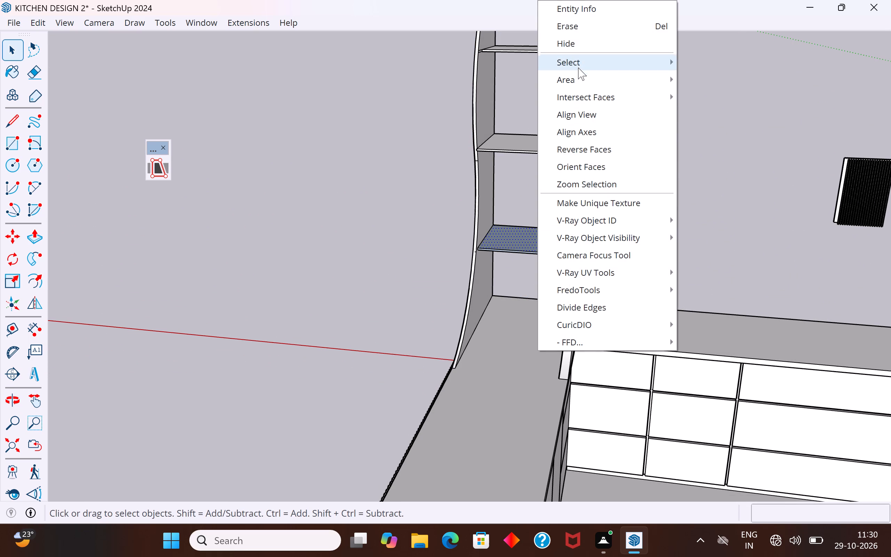
click(596, 152)
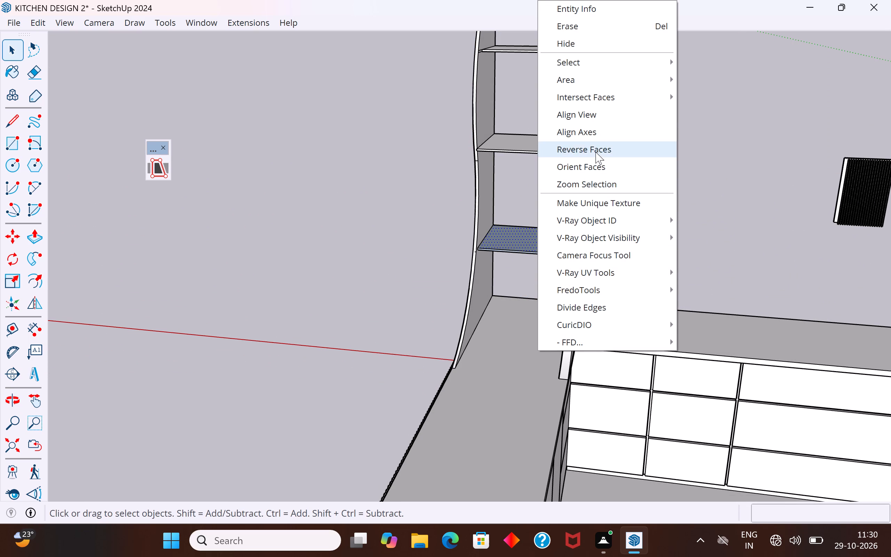
Reverse the underside face of the lowest shelf.
middle_drag(540, 262, 556, 76)
middle_drag(561, 190, 573, 236)
scroll(573, 236, up, 1)
scroll(544, 284, up, 8)
middle_drag(547, 284, 543, 260)
click(549, 284)
right_click(549, 284)
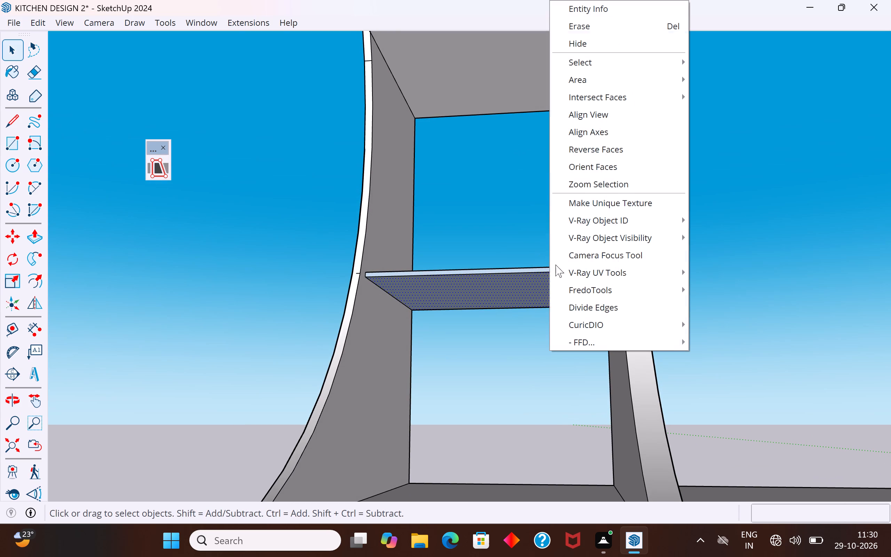
click(593, 149)
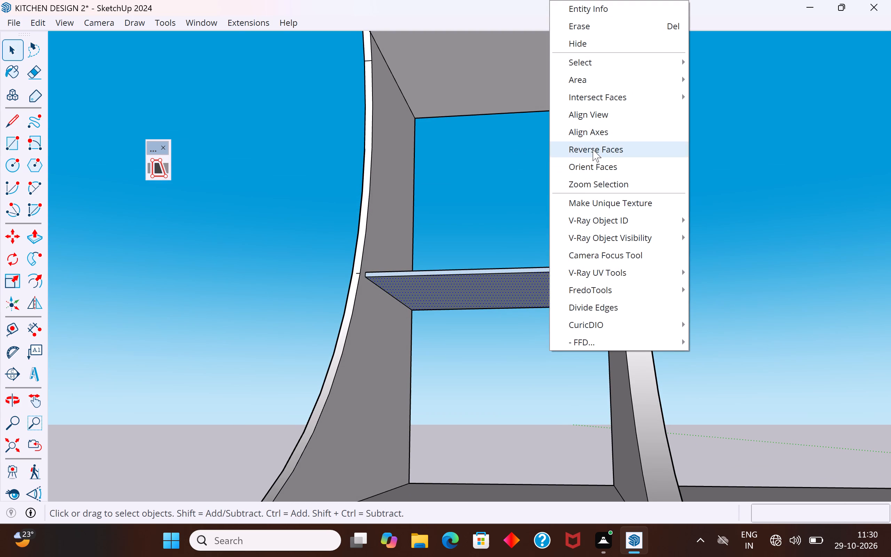
Reverse the narrow front face of the lowest shelf.
middle_drag(538, 260, 557, 293)
scroll(568, 278, up, 4)
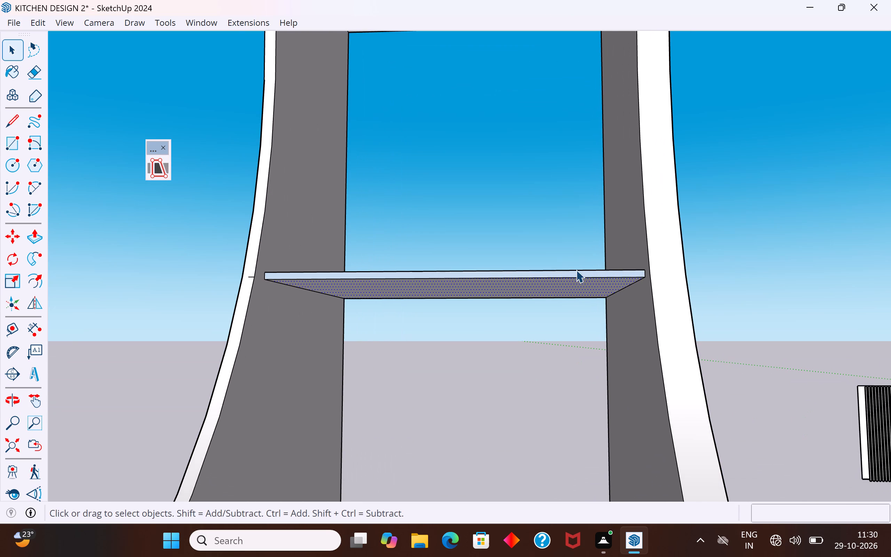
click(578, 272)
click(578, 273)
right_click(578, 273)
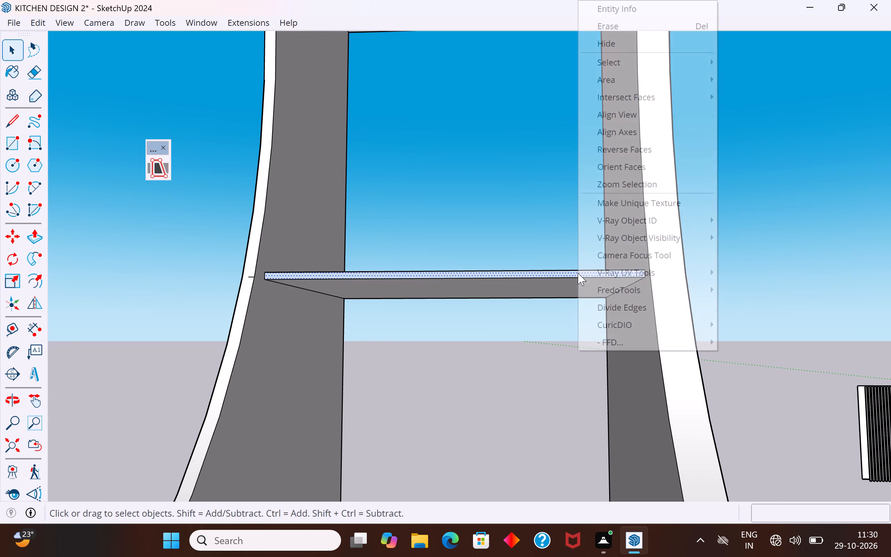
click(615, 147)
Reverse the narrow vertical back face of the inner side panel beside the long countertop.
middle_drag(582, 288, 409, 350)
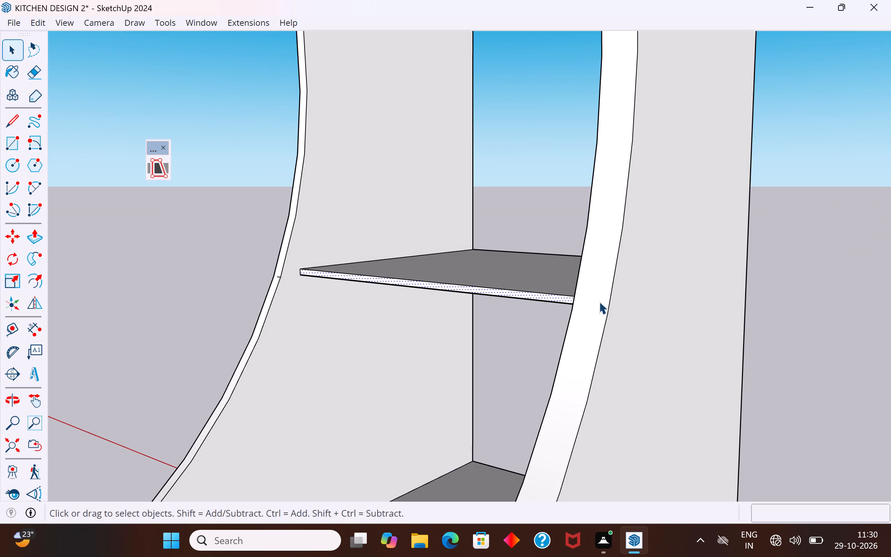
middle_drag(599, 301, 353, 331)
scroll(505, 180, down, 16)
middle_drag(575, 211, 384, 244)
middle_drag(561, 232, 508, 219)
scroll(508, 219, up, 1)
middle_drag(697, 190, 582, 188)
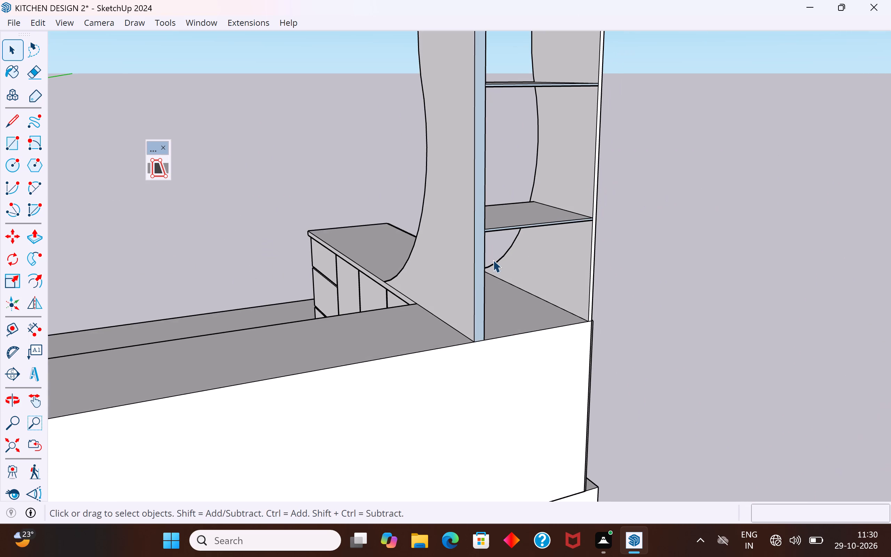
click(476, 234)
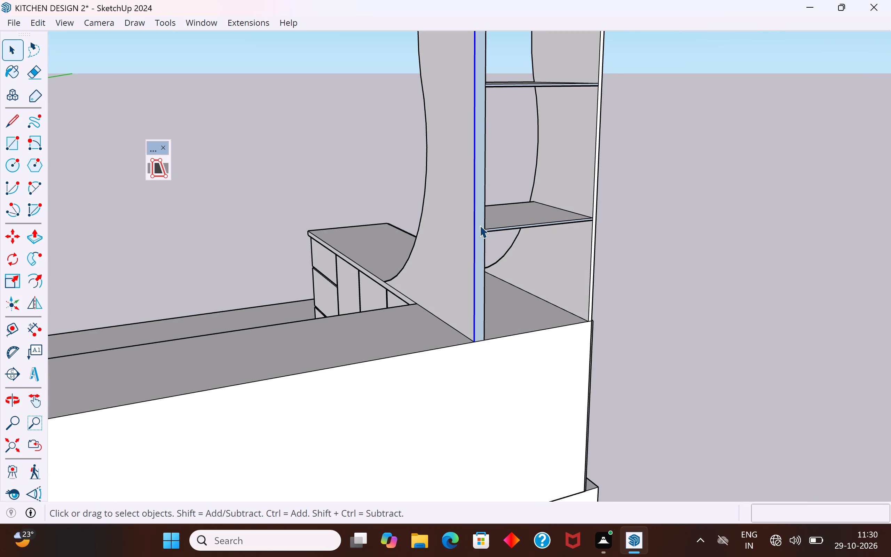
click(480, 225)
right_click(480, 225)
click(536, 144)
click(650, 237)
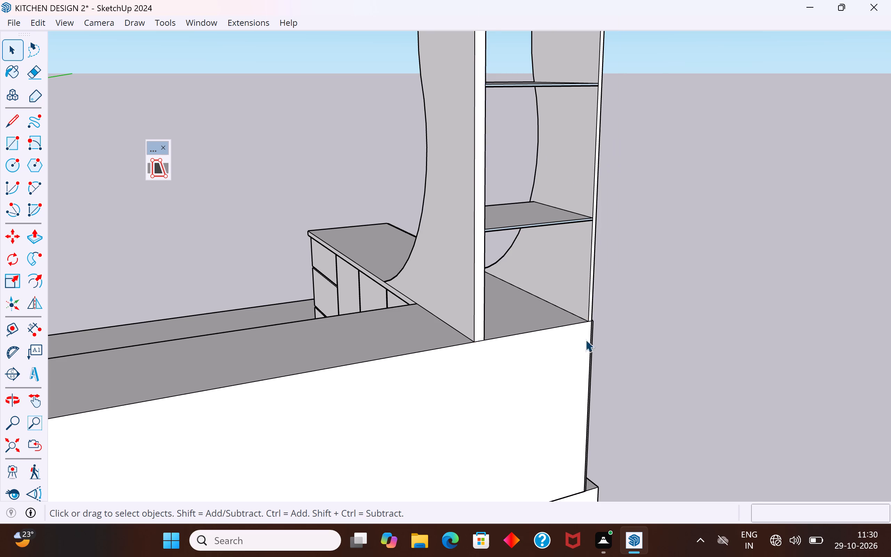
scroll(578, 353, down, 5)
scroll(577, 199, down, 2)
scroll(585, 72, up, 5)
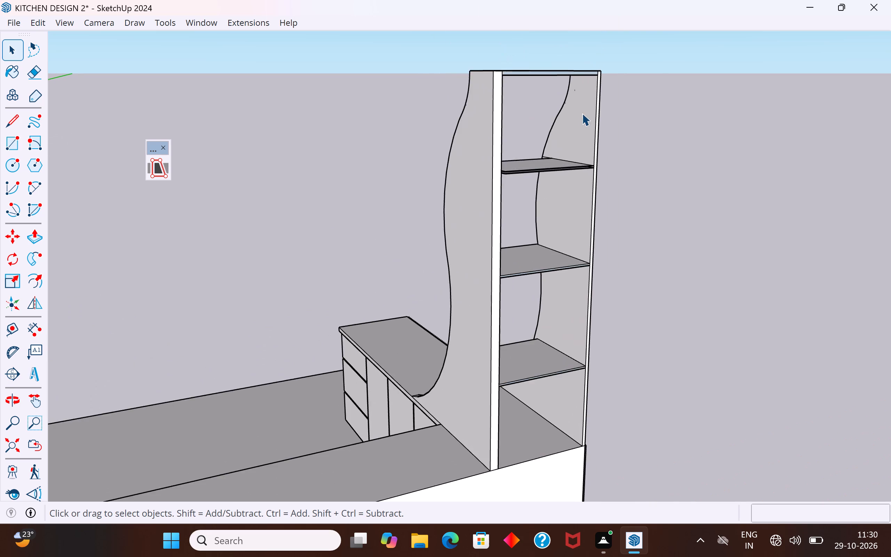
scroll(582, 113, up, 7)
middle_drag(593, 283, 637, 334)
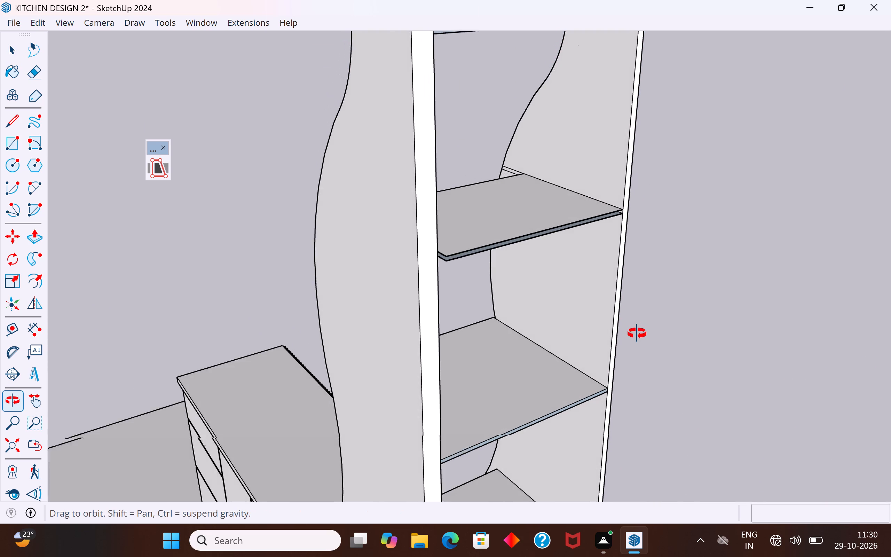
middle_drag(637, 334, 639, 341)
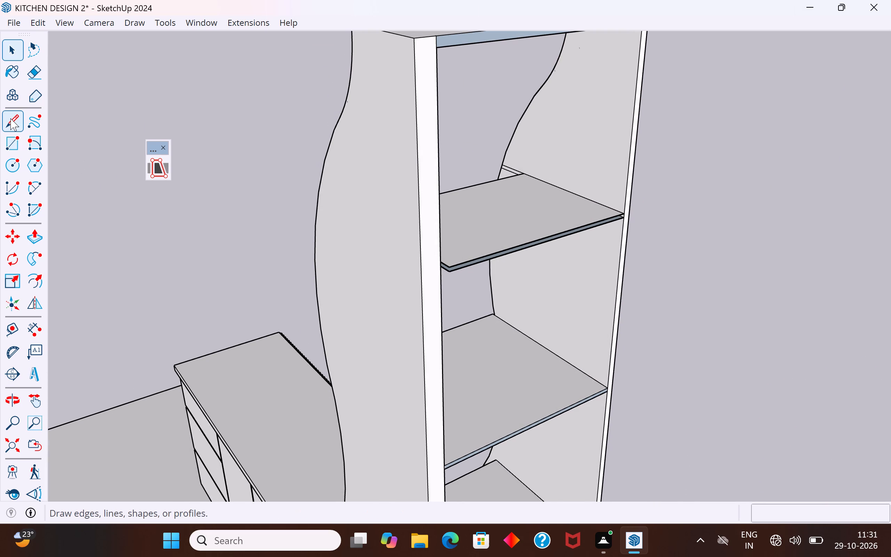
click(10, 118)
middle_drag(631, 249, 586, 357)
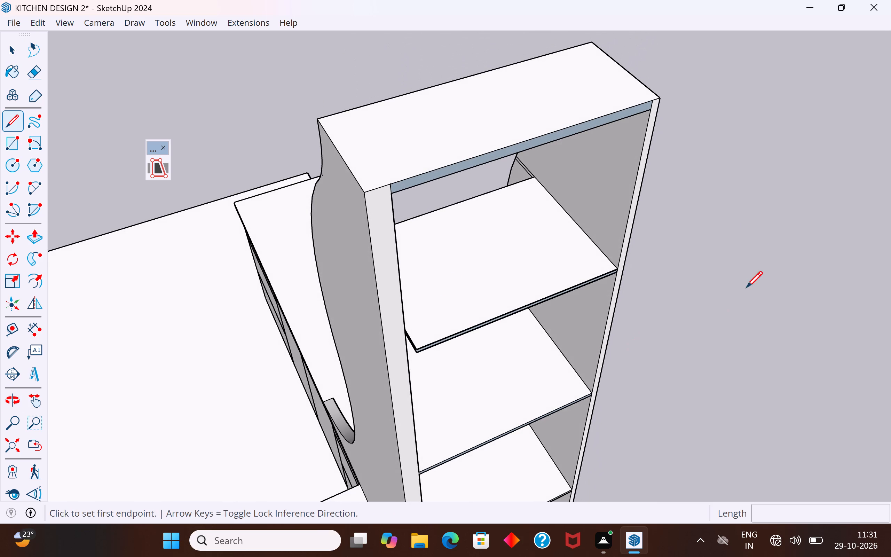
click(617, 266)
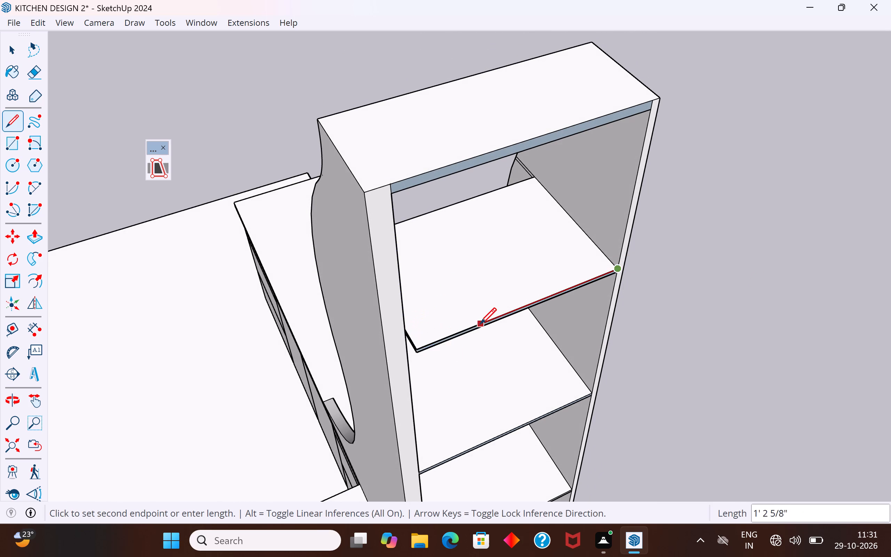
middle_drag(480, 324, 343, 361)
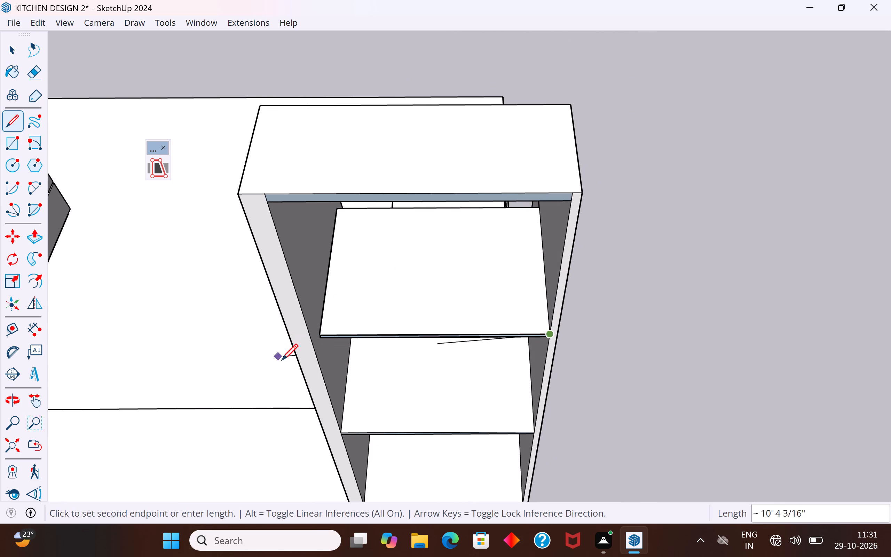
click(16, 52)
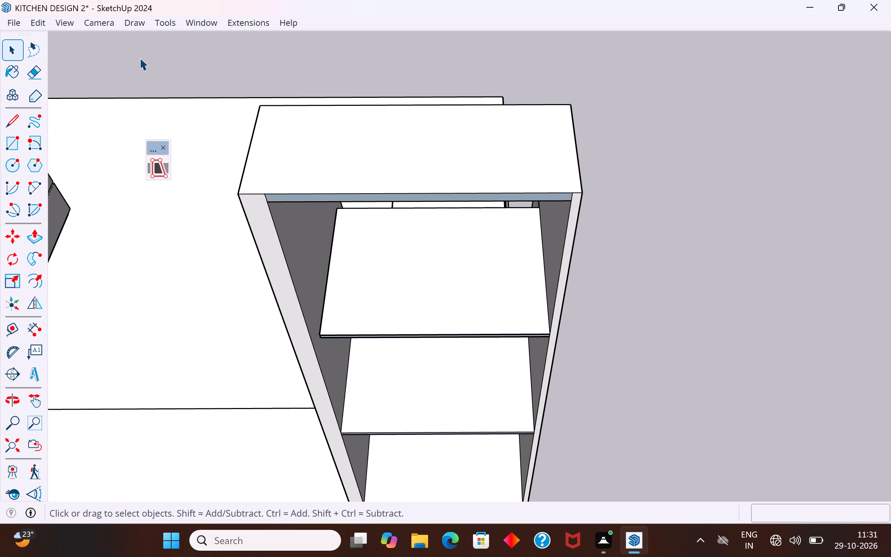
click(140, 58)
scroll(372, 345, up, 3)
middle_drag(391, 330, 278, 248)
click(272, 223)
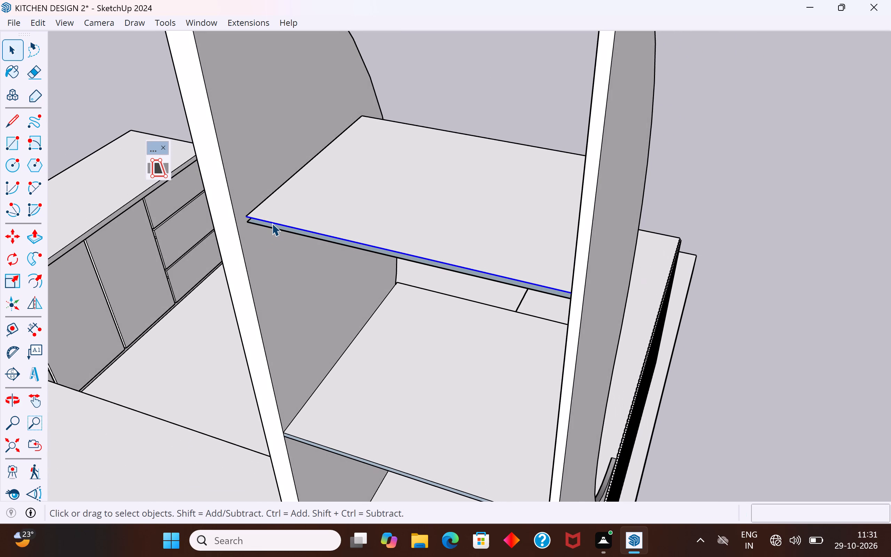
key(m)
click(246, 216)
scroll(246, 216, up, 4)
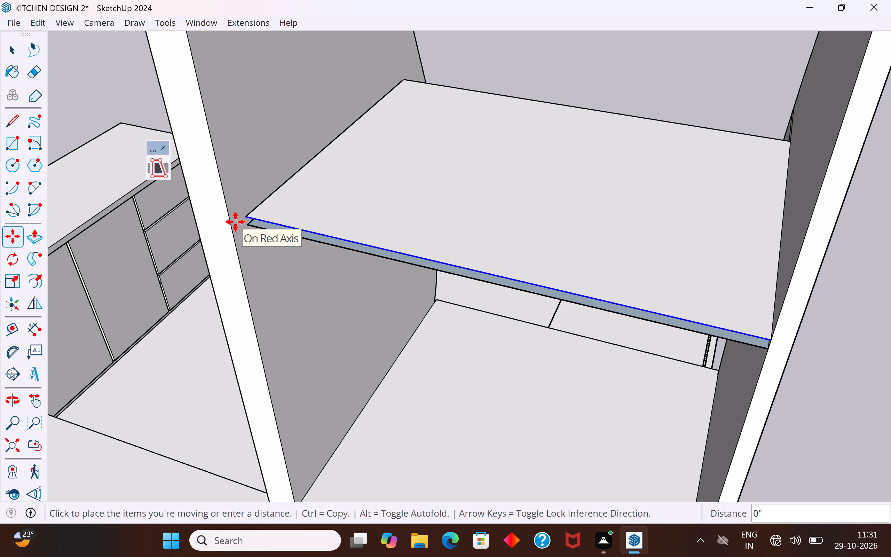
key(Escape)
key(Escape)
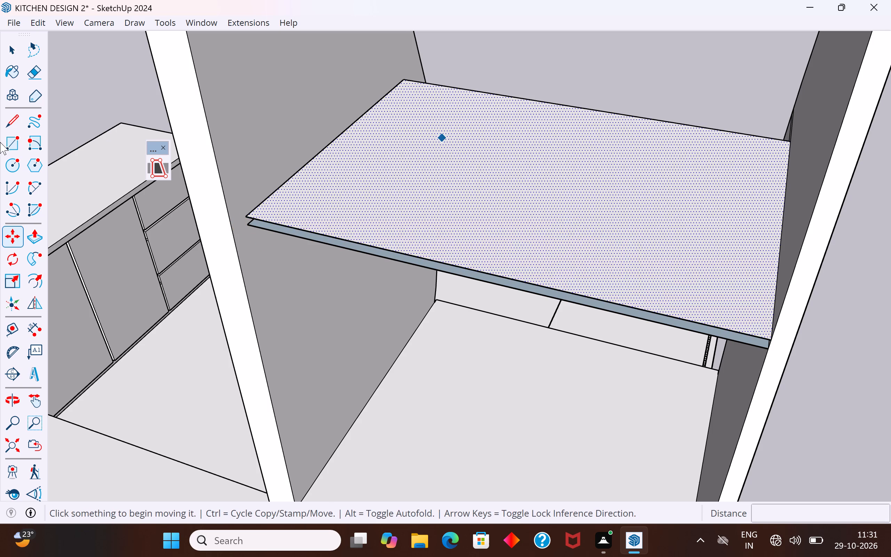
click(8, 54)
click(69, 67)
Draw a line extending the uppermost shelf's side edge from its rear corner toward the back edge of the inner side panel.
click(15, 116)
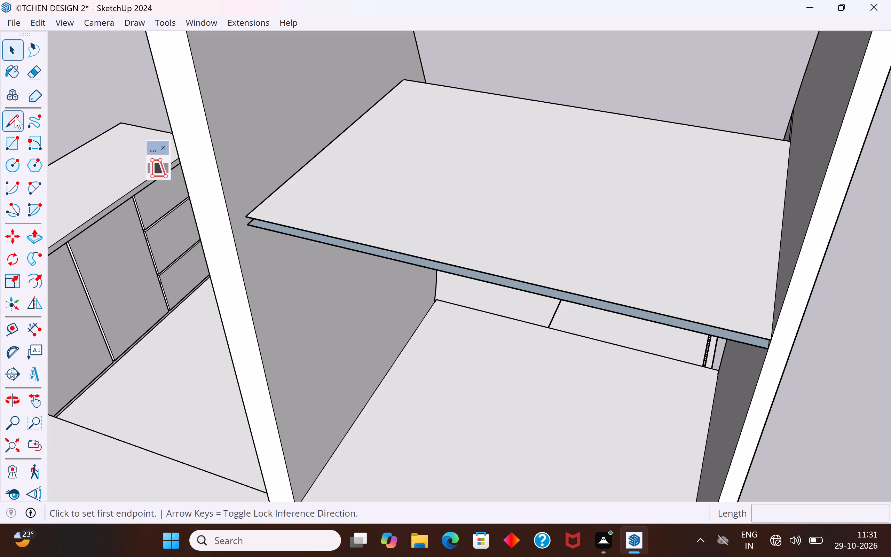
scroll(232, 207, up, 3)
click(250, 220)
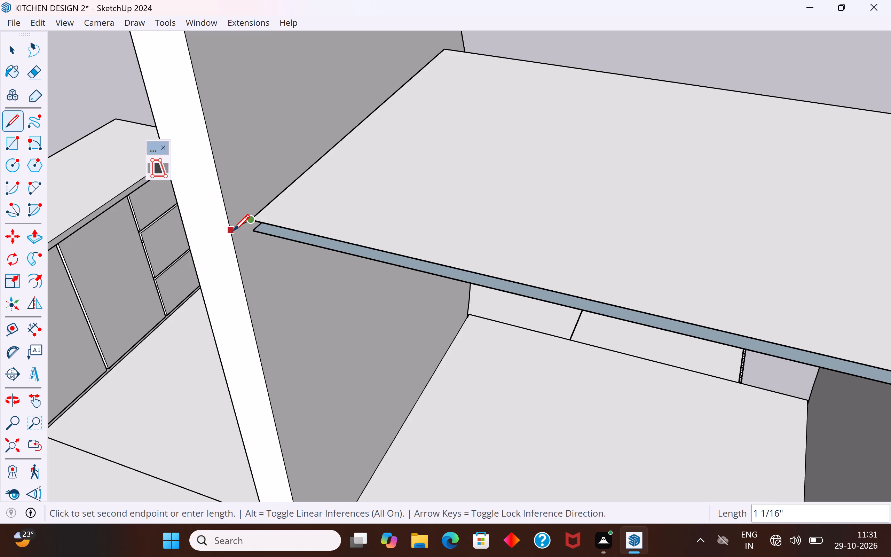
scroll(234, 232, up, 8)
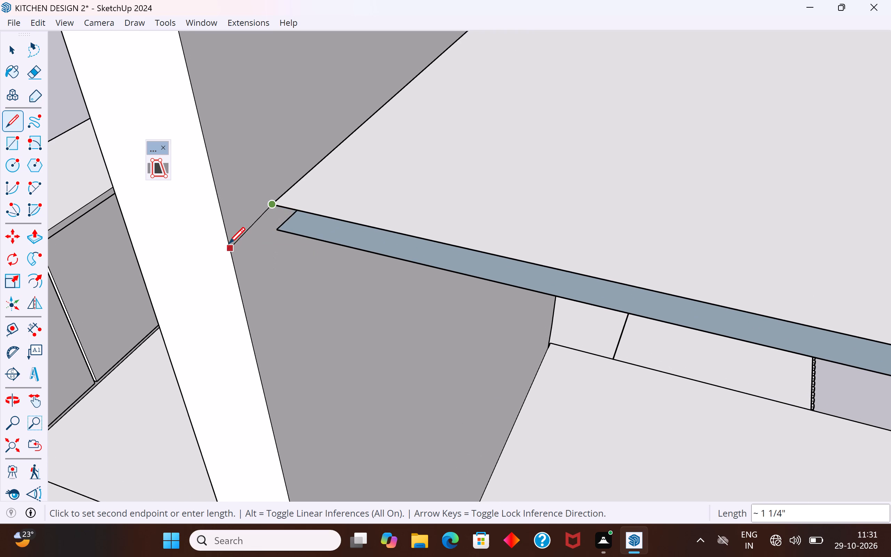
click(233, 236)
scroll(227, 246, up, 10)
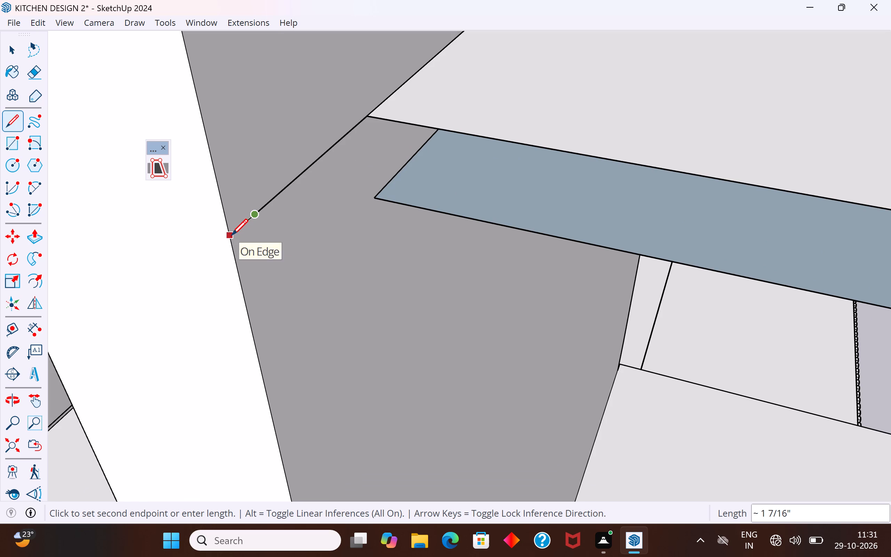
scroll(230, 237, up, 5)
click(211, 251)
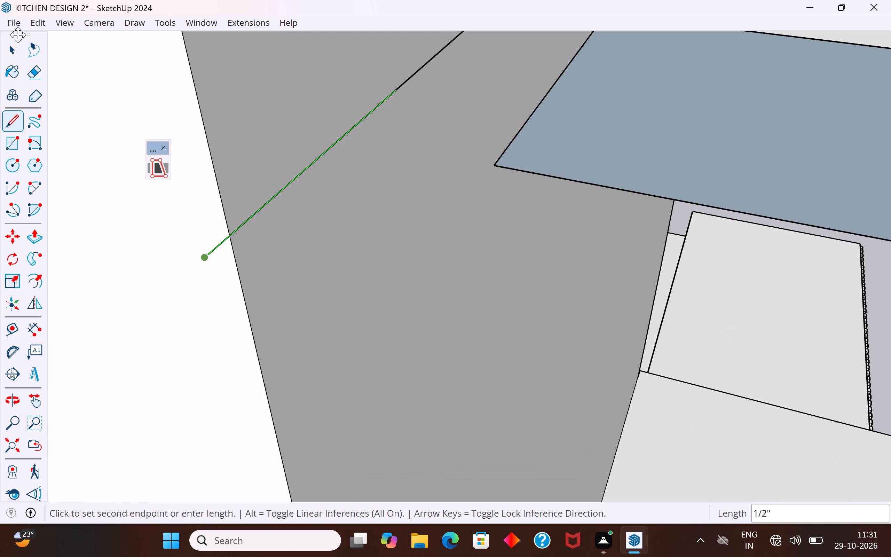
click(17, 50)
Draw three connected lines closing the 7/8" wide gap between the uppermost shelf's side edge and the adjacent side panel.
scroll(222, 210, down, 13)
middle_drag(229, 215, 308, 224)
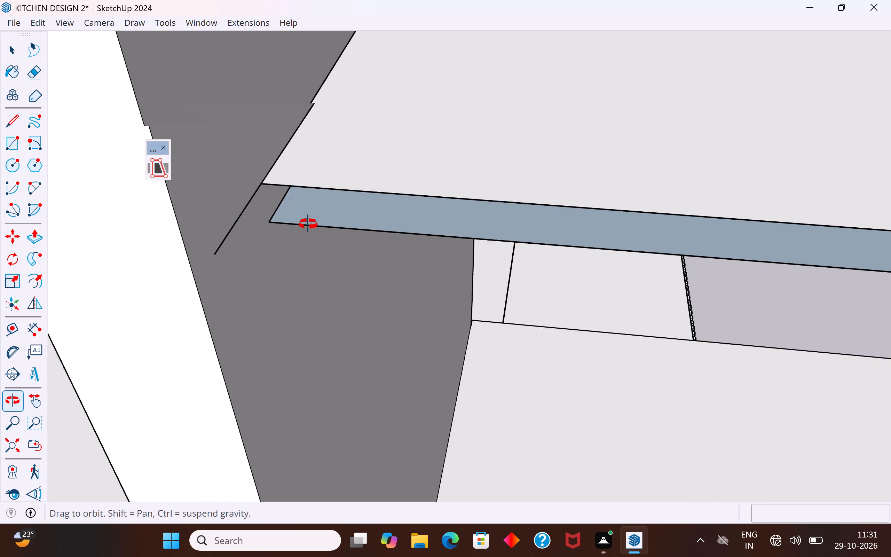
middle_drag(308, 224, 396, 204)
scroll(396, 204, up, 1)
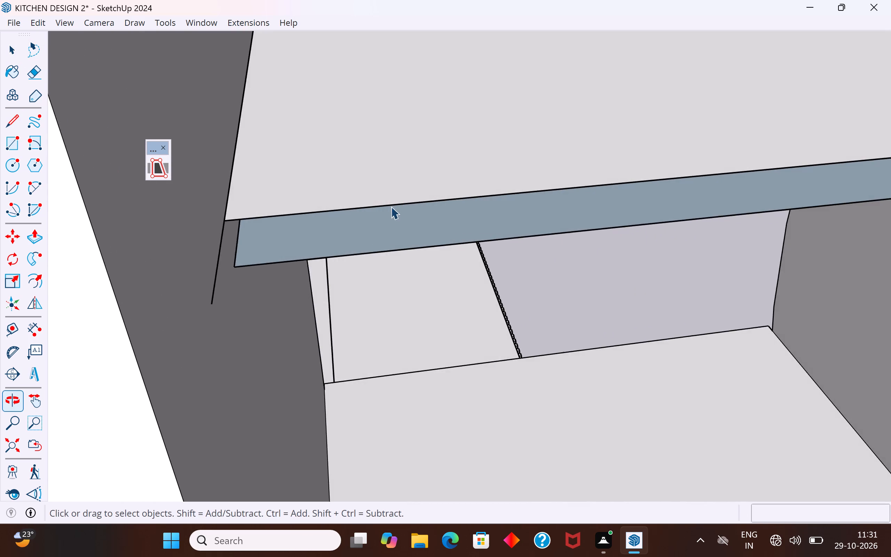
scroll(386, 208, down, 17)
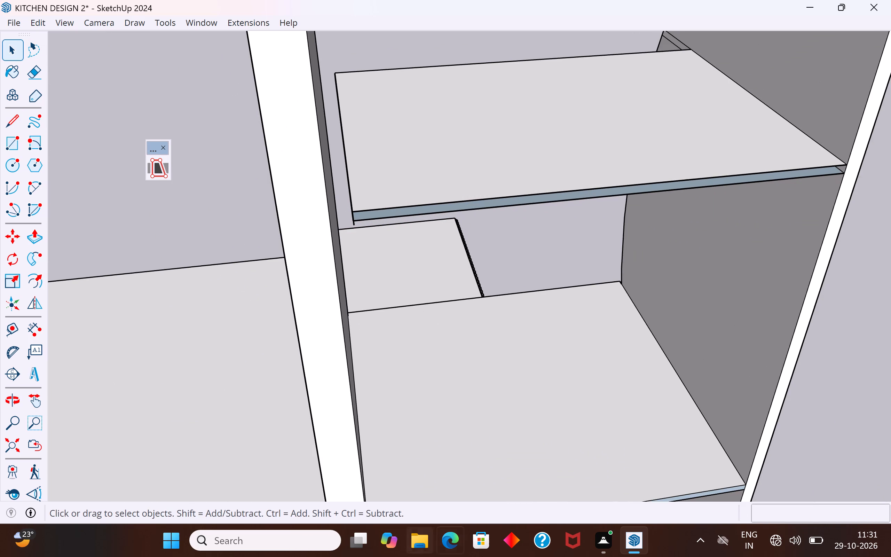
scroll(266, 219, down, 1)
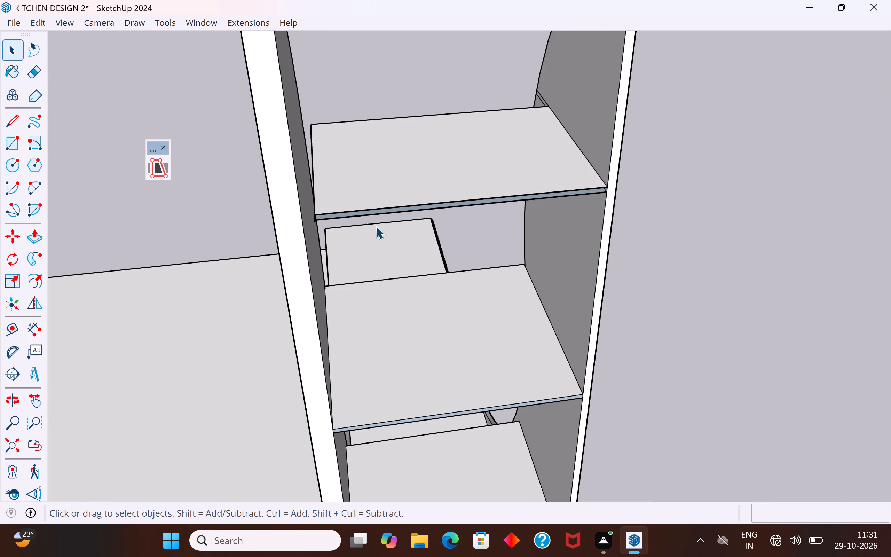
middle_drag(411, 237, 343, 283)
scroll(391, 201, down, 3)
scroll(309, 211, up, 8)
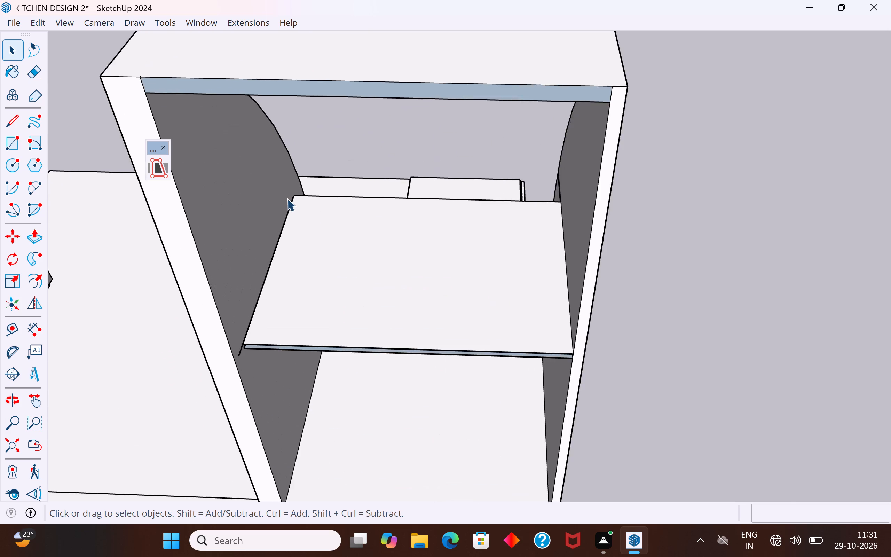
scroll(287, 198, up, 3)
scroll(531, 150, down, 4)
scroll(467, 182, up, 8)
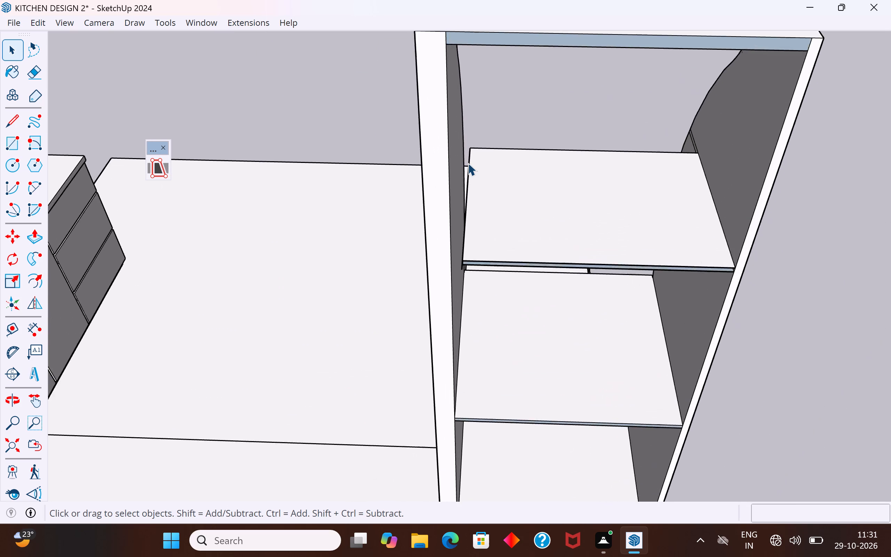
scroll(468, 163, up, 4)
click(9, 124)
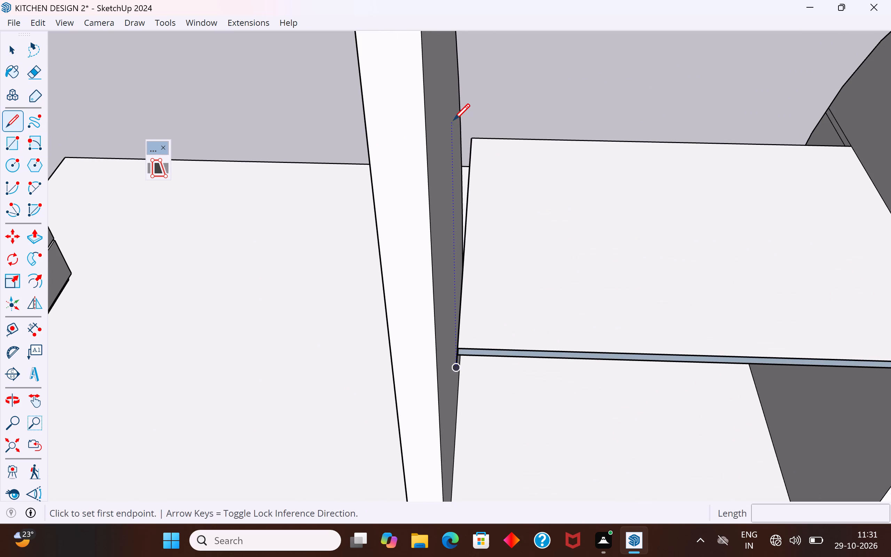
scroll(454, 120, up, 2)
scroll(482, 142, up, 2)
click(476, 141)
click(450, 141)
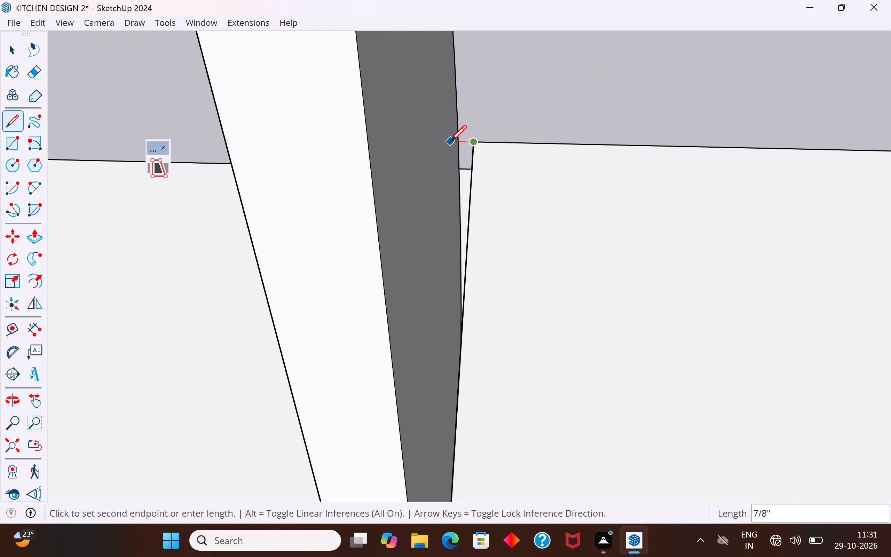
scroll(450, 141, down, 5)
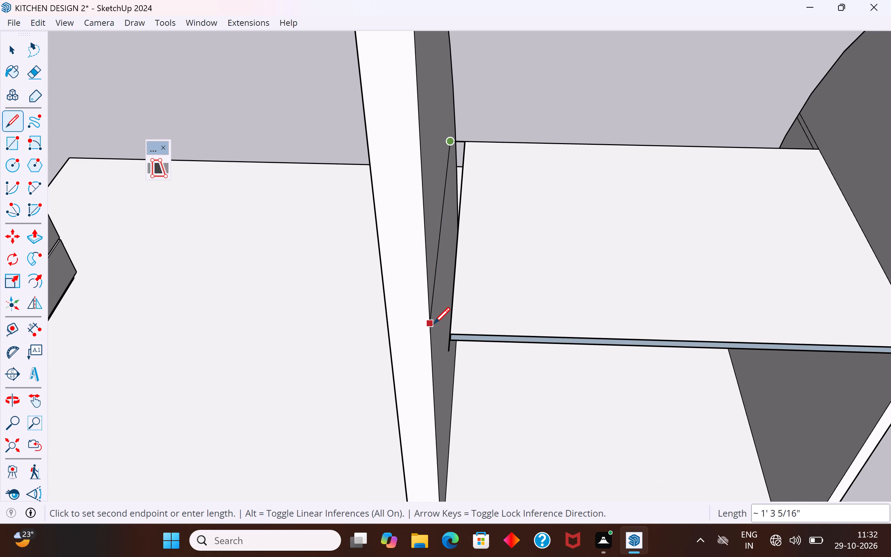
click(431, 335)
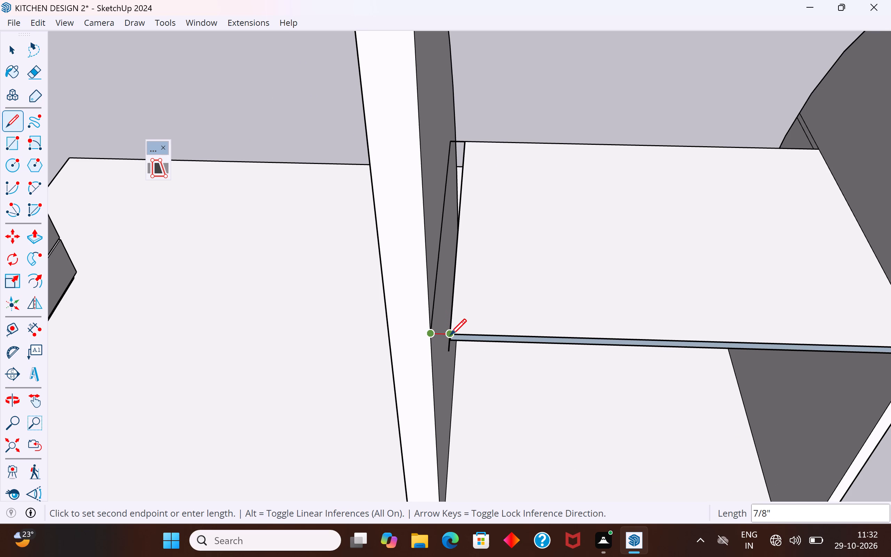
click(450, 335)
Delete the large unwanted vertical face covering the opening above the uppermost shelf.
click(15, 48)
click(558, 188)
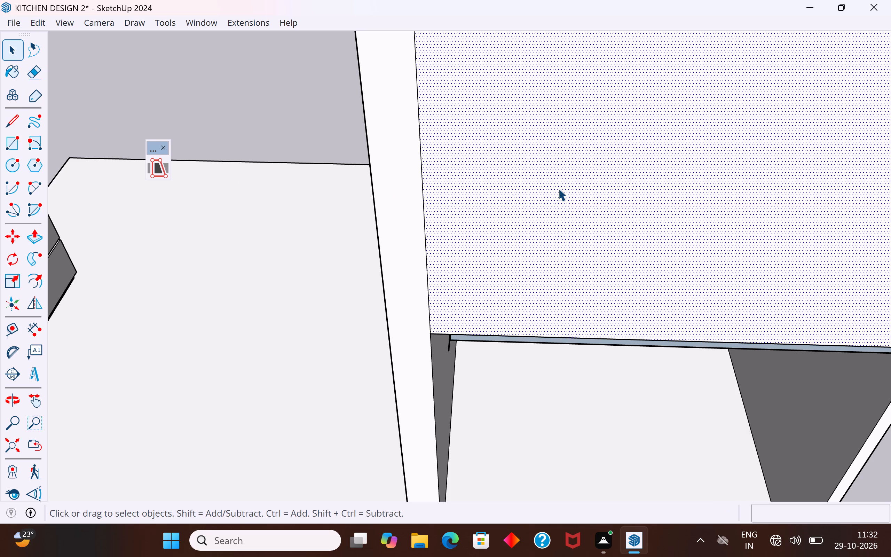
key(Delete)
Delete the stray line pieces projecting past the uppermost shelf's corner beside the side panel.
scroll(558, 188, down, 4)
middle_drag(577, 260, 487, 168)
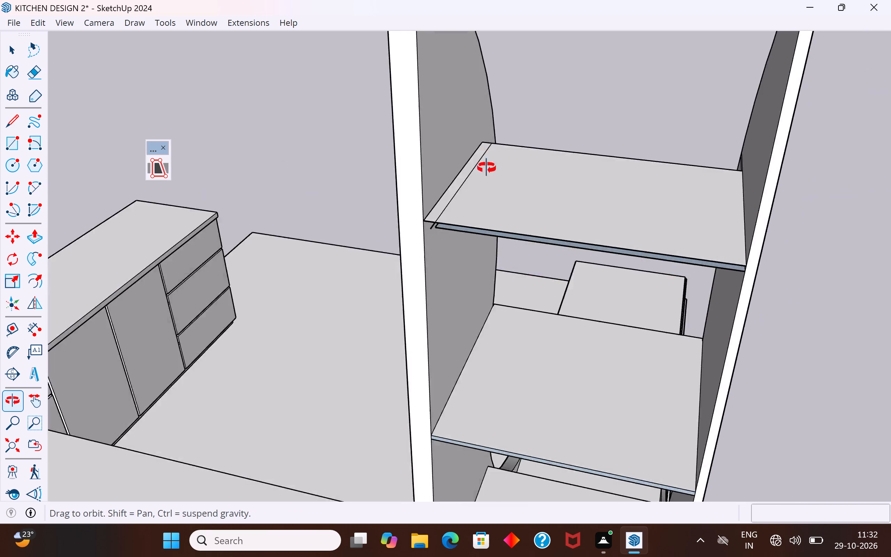
middle_drag(487, 168, 432, 124)
scroll(404, 162, up, 9)
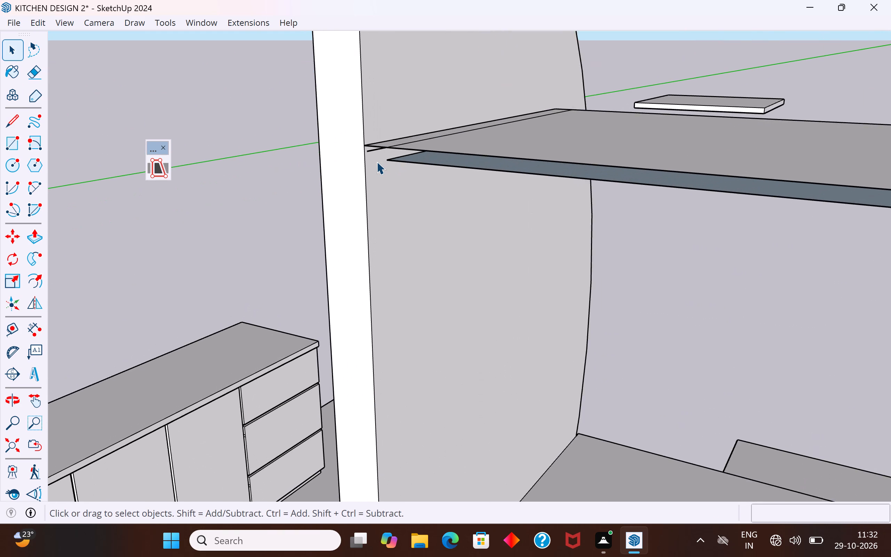
scroll(377, 162, up, 10)
click(367, 117)
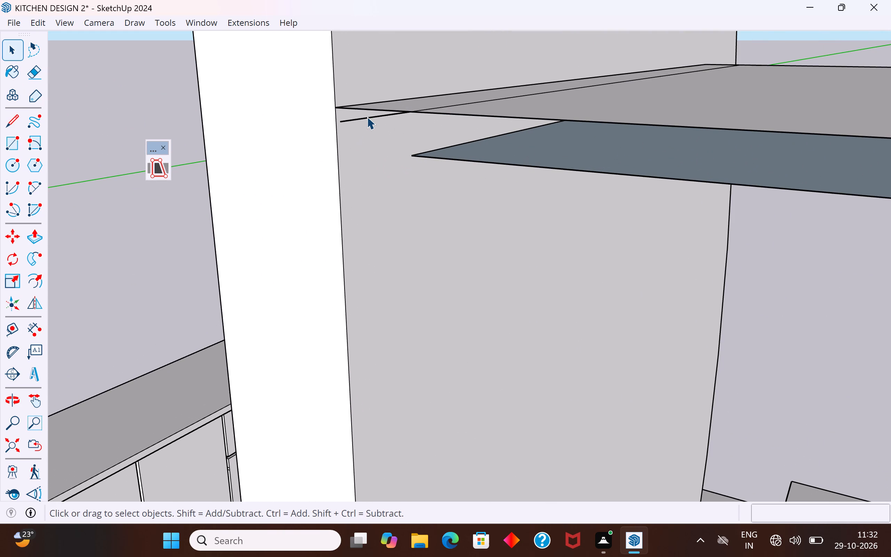
key(Delete)
click(350, 121)
key(Delete)
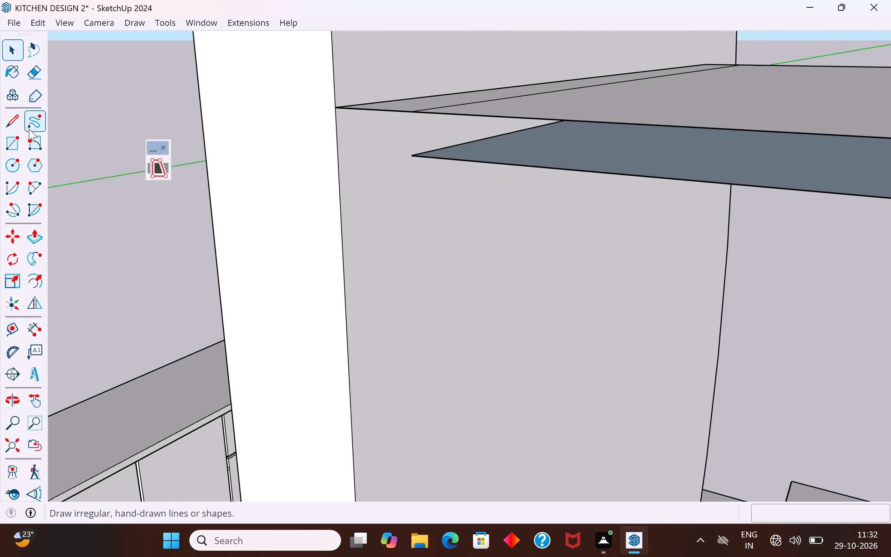
Draw a line about 1 1/8" long from the lower corner of the uppermost shelf's narrow blue face, continuing its short side edge.
click(11, 125)
click(412, 157)
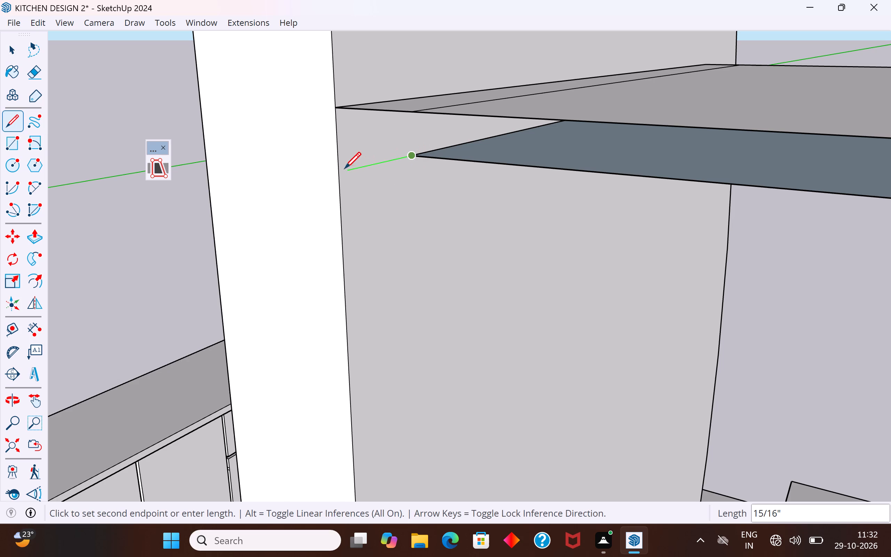
click(333, 176)
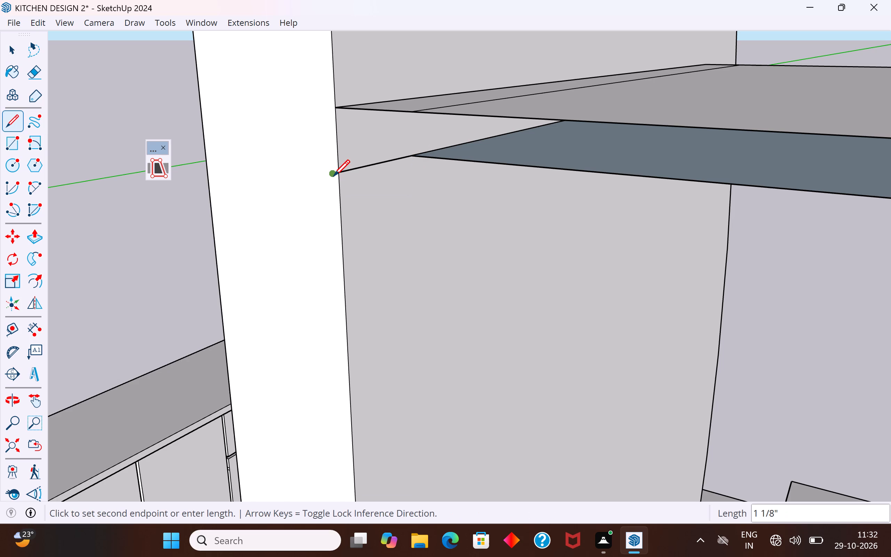
key(Escape)
Draw a line about 1 1/16" down the side panel's vertical edge from the extended corner of the uppermost shelf.
click(335, 107)
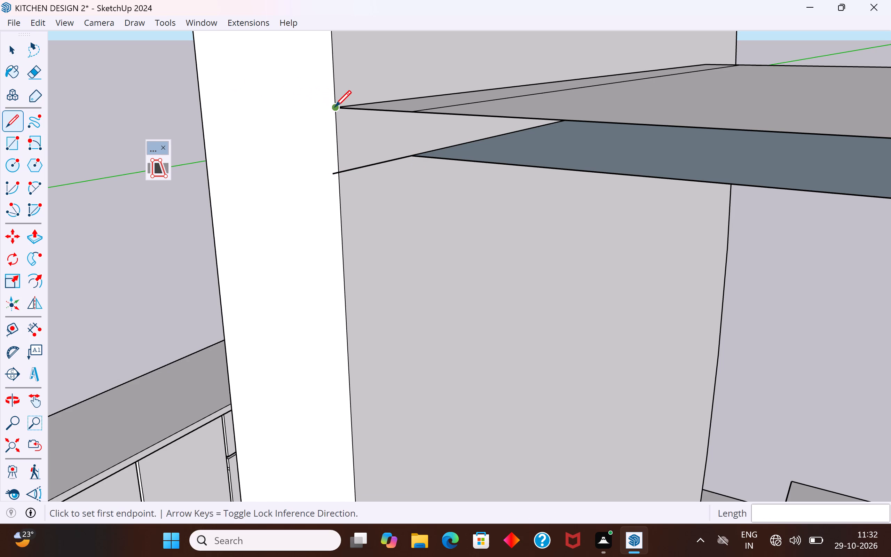
scroll(341, 171, up, 11)
middle_drag(334, 174, 374, 204)
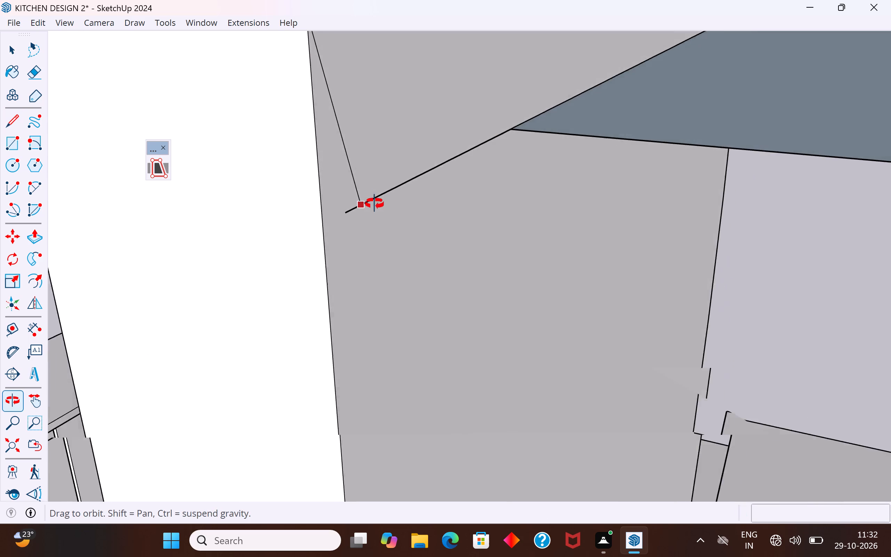
middle_drag(374, 204, 456, 211)
scroll(460, 239, down, 5)
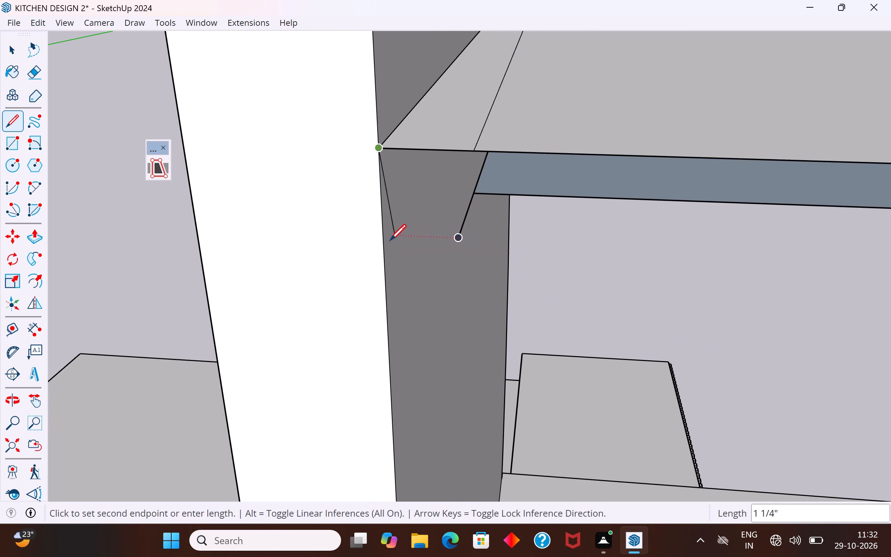
click(384, 255)
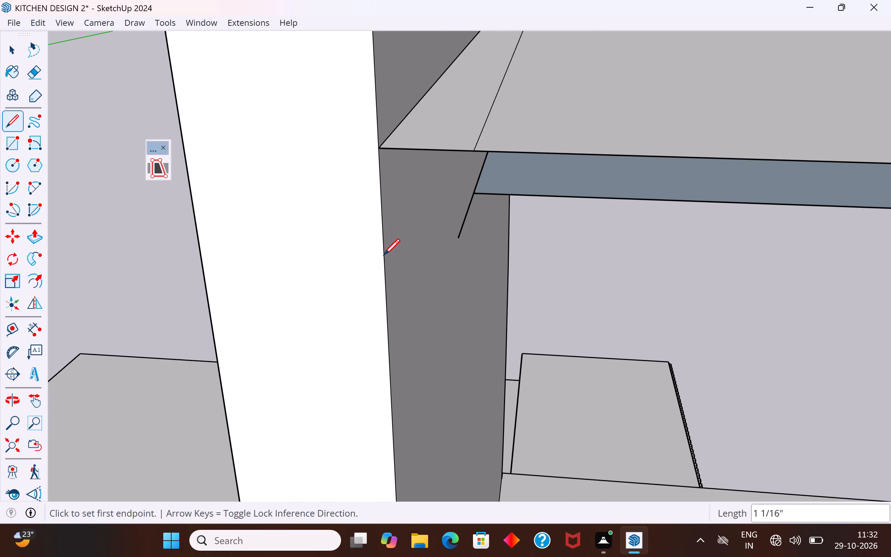
key(Escape)
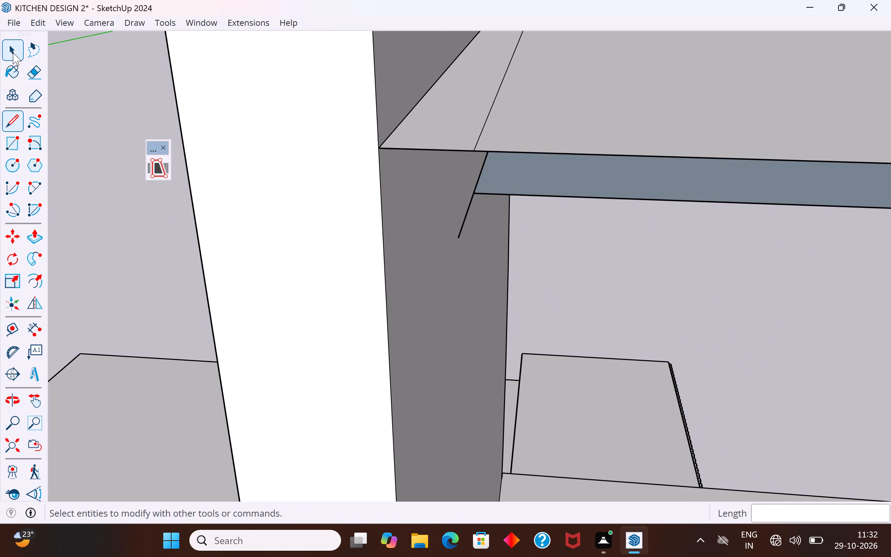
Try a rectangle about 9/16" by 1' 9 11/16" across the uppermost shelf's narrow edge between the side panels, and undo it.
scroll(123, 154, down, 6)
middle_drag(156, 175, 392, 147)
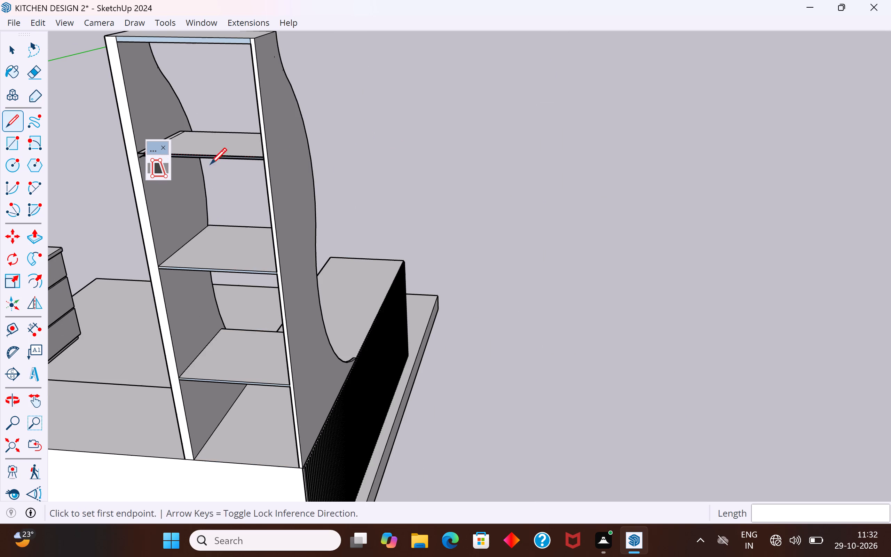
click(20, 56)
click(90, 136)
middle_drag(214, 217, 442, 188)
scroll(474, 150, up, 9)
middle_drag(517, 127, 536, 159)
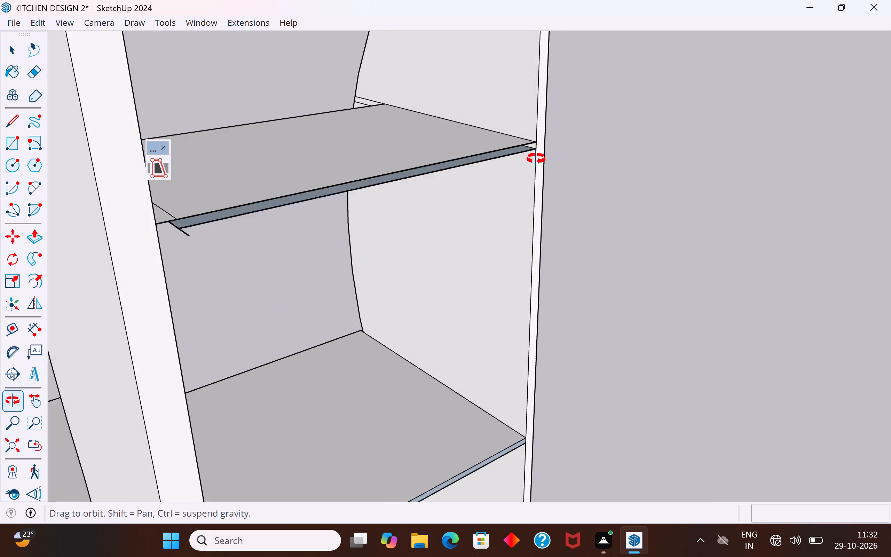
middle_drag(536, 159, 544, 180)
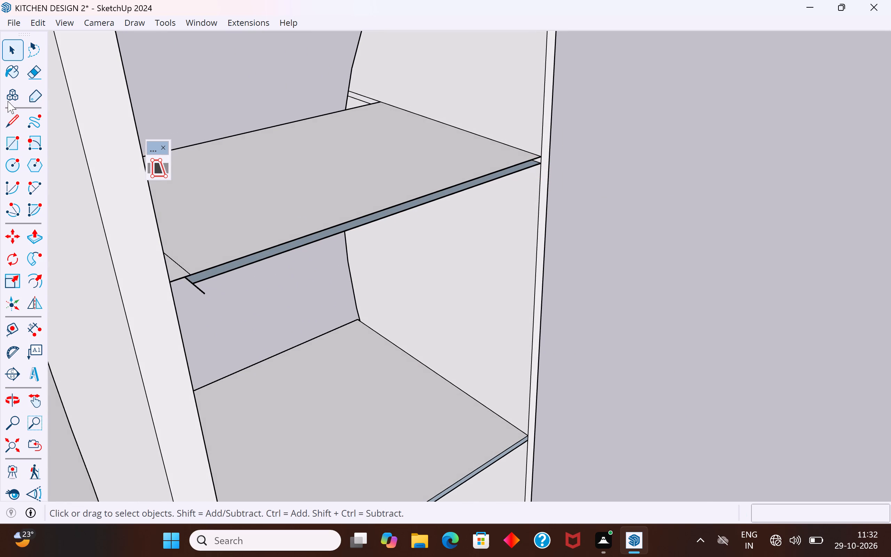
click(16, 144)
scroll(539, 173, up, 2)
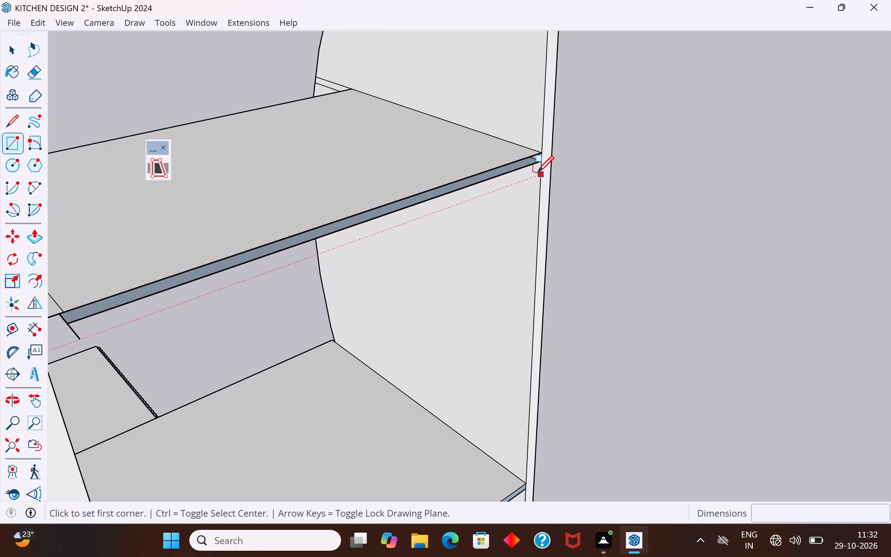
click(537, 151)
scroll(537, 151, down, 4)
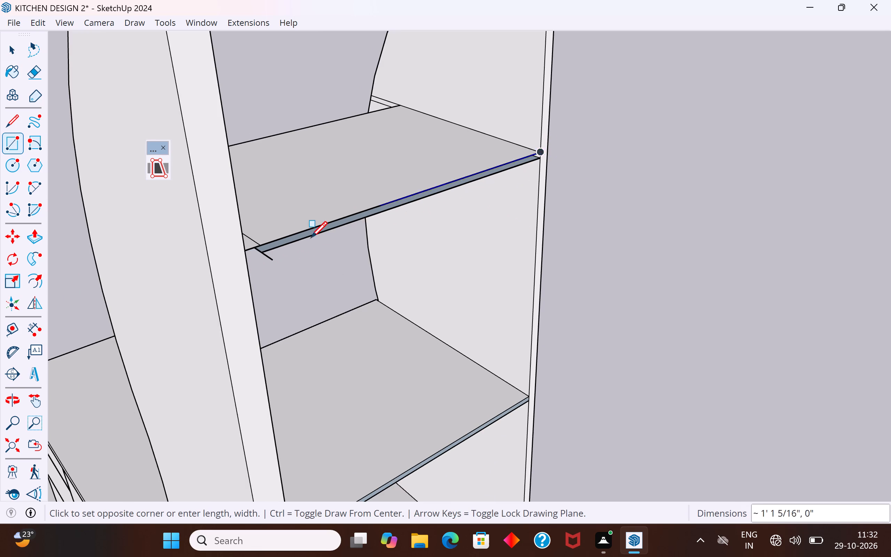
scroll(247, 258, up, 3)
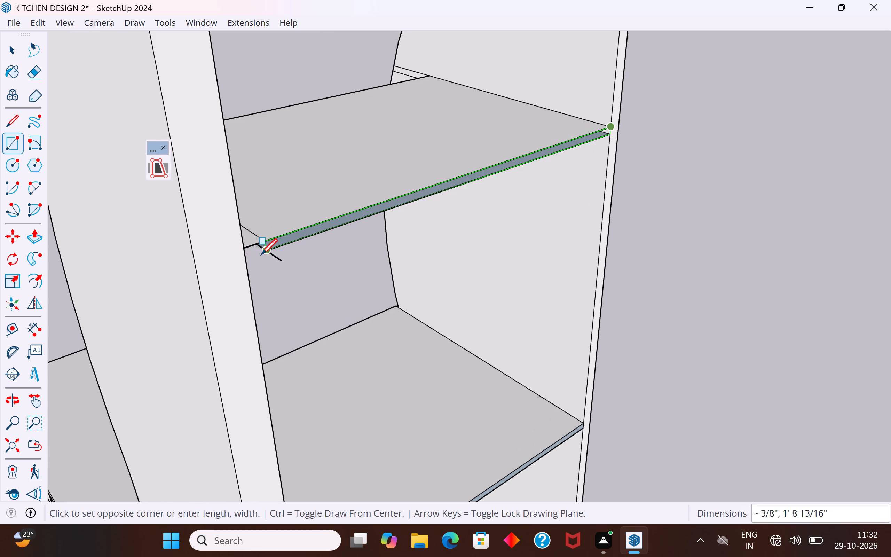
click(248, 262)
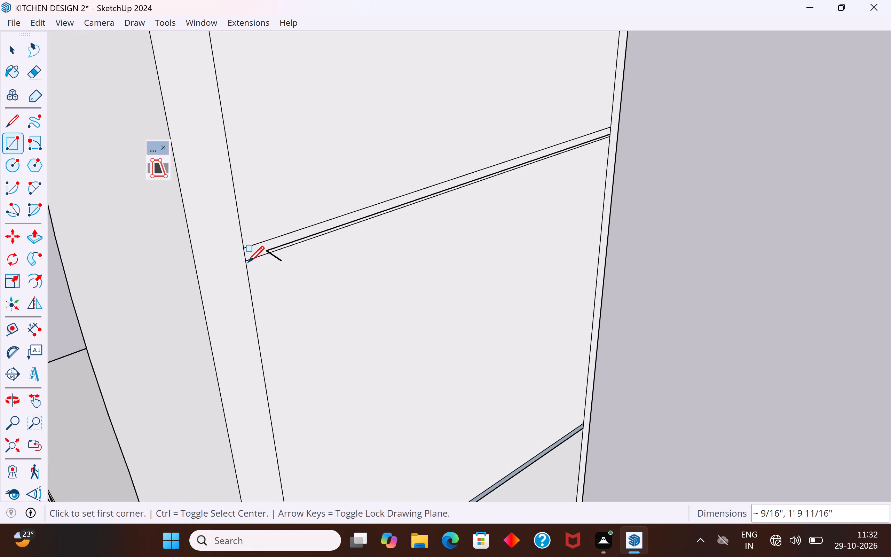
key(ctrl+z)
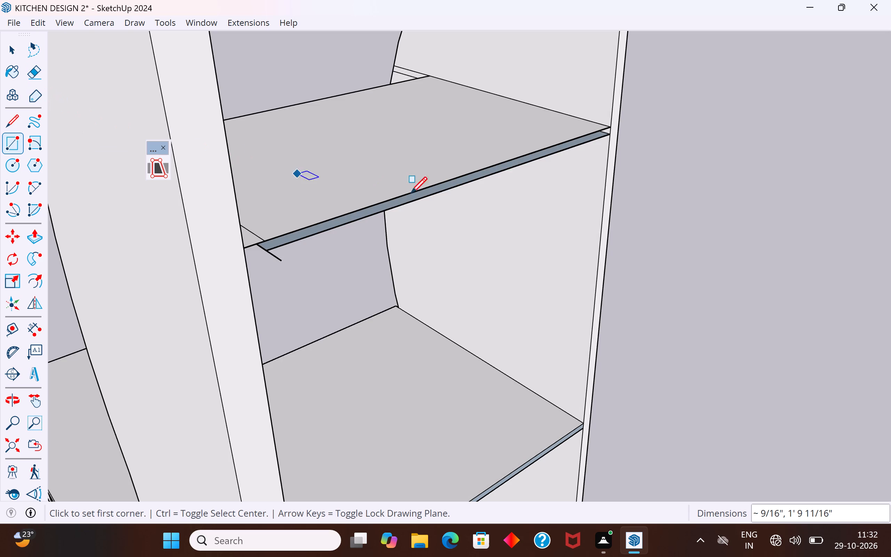
Draw a rectangle about 1' 8 13/16" by 3/8" over the uppermost shelf's narrow blue face.
click(612, 126)
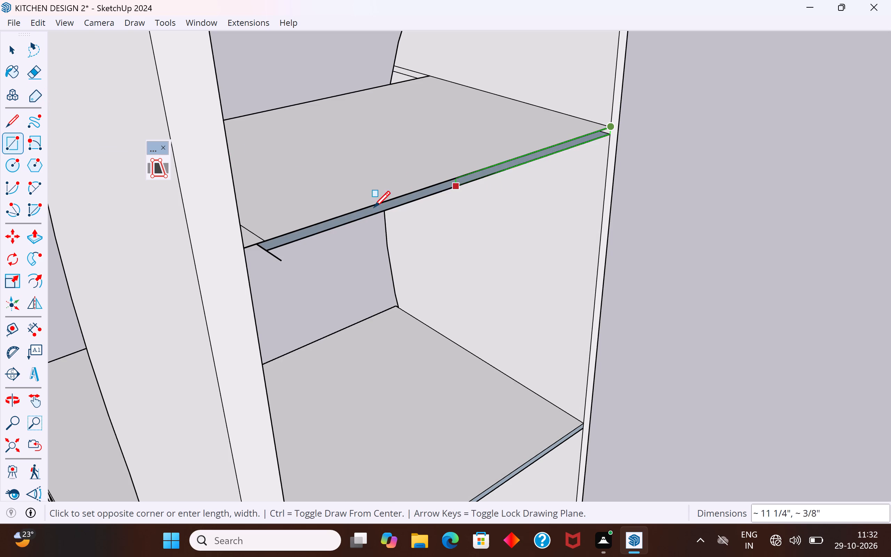
click(269, 251)
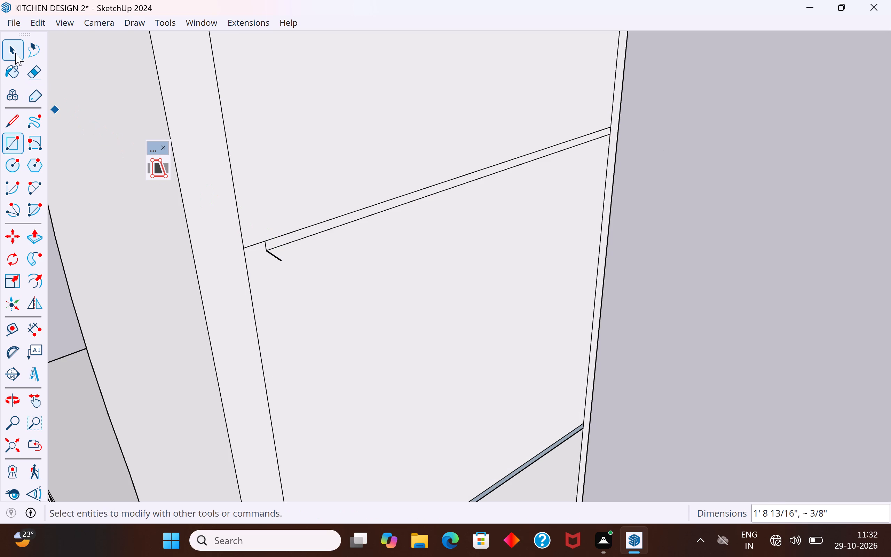
click(15, 53)
click(664, 177)
Draw a 7/8" line from the new rectangle's lower corner to the side panel's vertical edge, extending the shelf's lower edge.
click(16, 121)
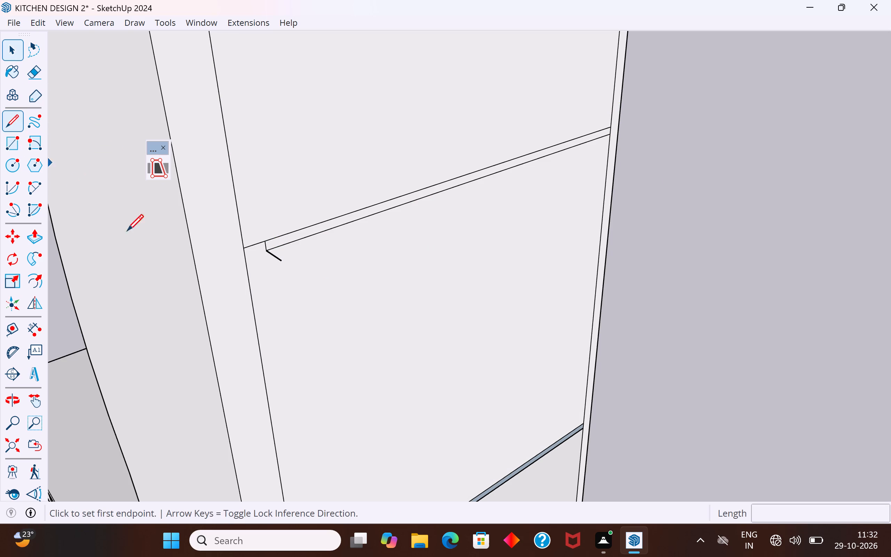
scroll(242, 269, up, 3)
click(275, 245)
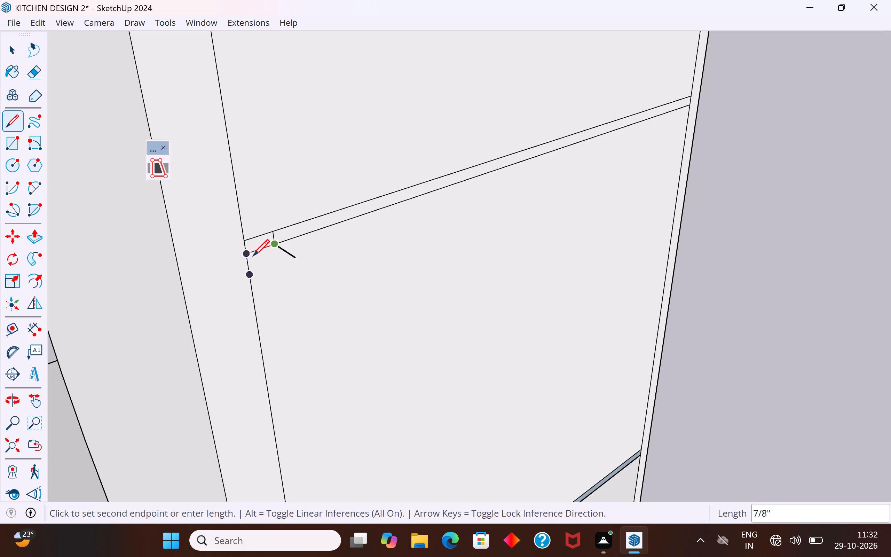
click(250, 254)
click(11, 49)
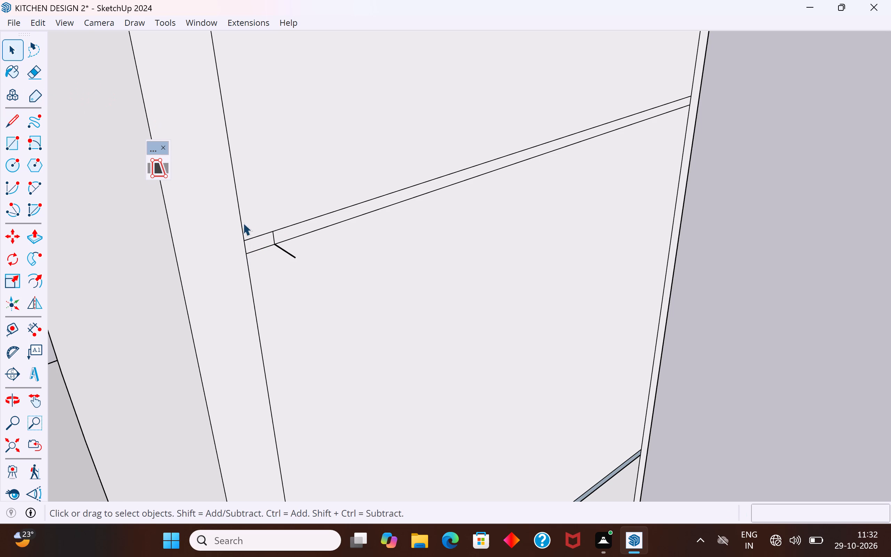
Delete the two stray short lines at the uppermost shelf's front corner and the faces covering the openings above and below the shelf.
click(289, 252)
key(Delete)
click(273, 235)
key(Delete)
click(293, 162)
key(Delete)
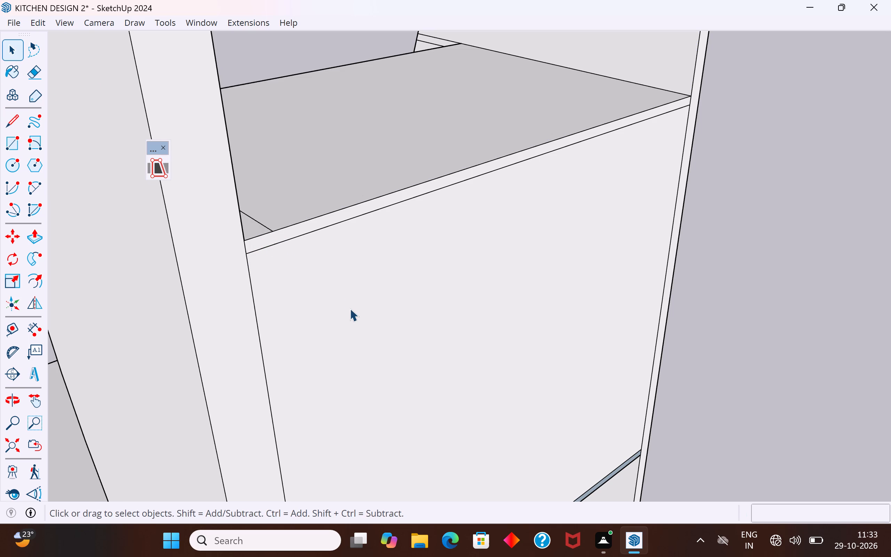
click(355, 317)
key(Delete)
Delete the leftover diagonal line across the corner of the uppermost shelf's top face.
middle_drag(559, 224, 413, 288)
scroll(631, 191, down, 5)
scroll(307, 209, up, 2)
click(281, 197)
click(283, 197)
key(Delete)
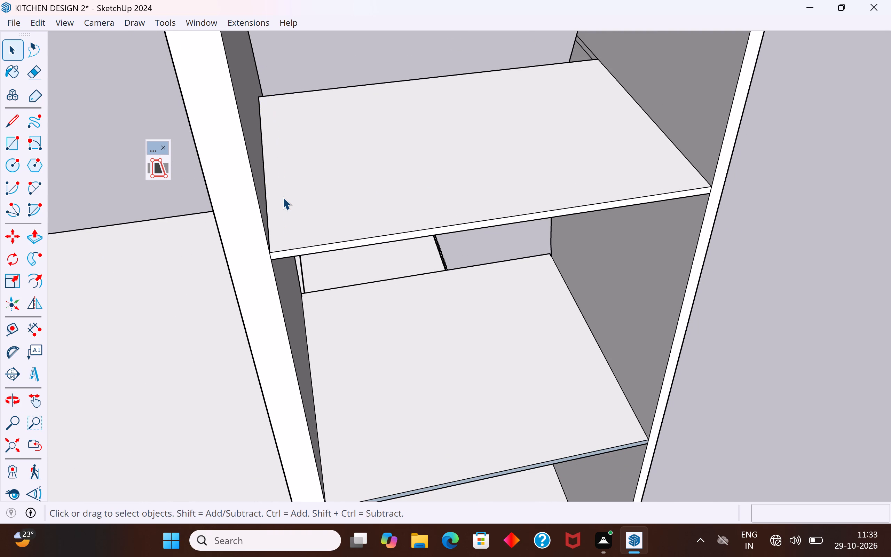
Examine the cleaned shelf unit and the surrounding kitchen counters from several sides.
scroll(445, 93, down, 12)
middle_drag(525, 251, 106, 297)
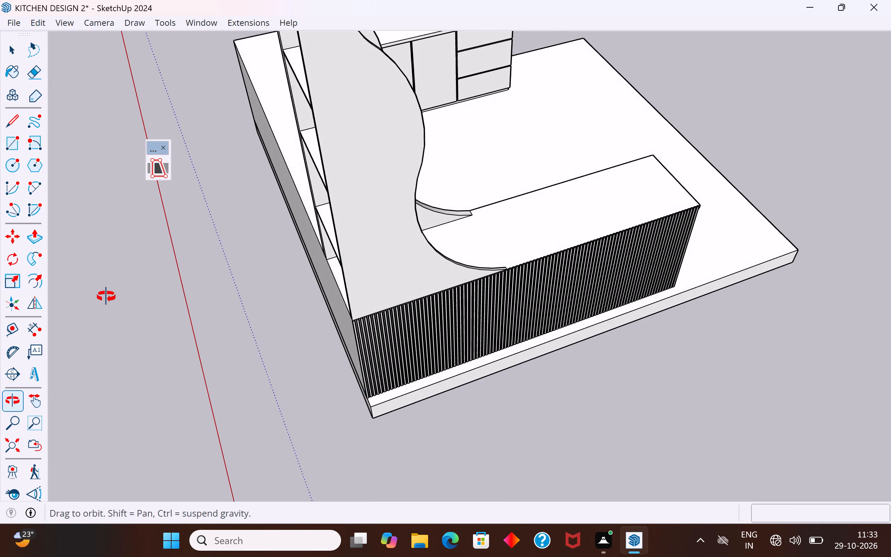
middle_drag(475, 235, 235, 217)
scroll(374, 276, down, 4)
scroll(364, 103, up, 4)
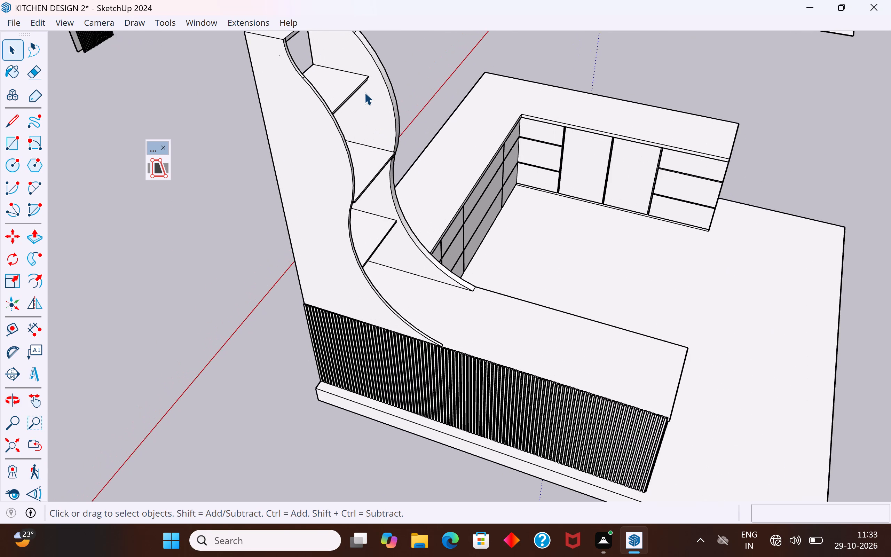
scroll(364, 92, up, 1)
scroll(364, 92, down, 5)
middle_drag(392, 163, 182, 18)
middle_drag(347, 227, 434, 249)
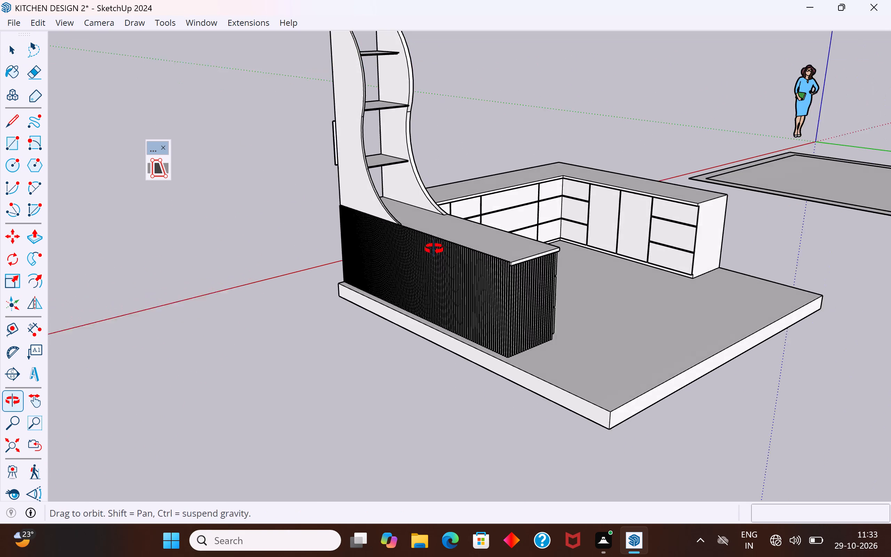
middle_drag(434, 249, 436, 249)
scroll(466, 225, down, 6)
middle_drag(551, 239, 520, 315)
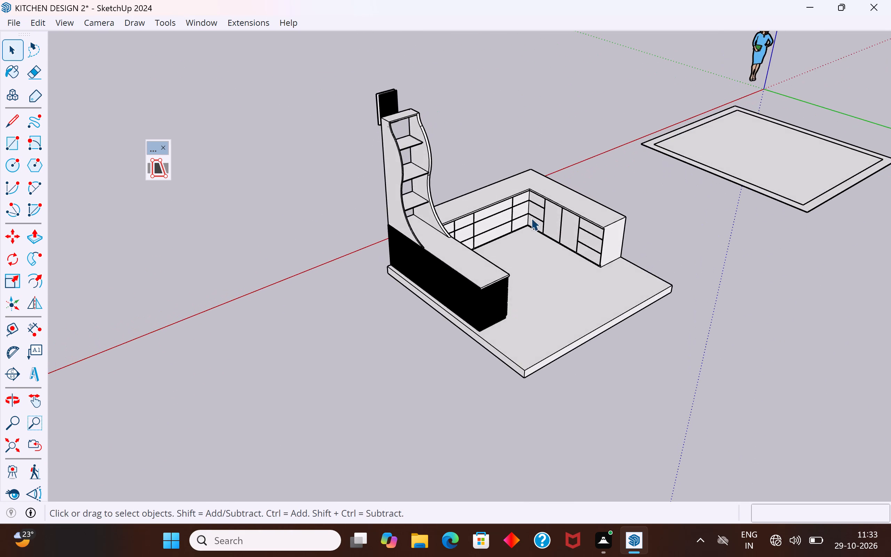
scroll(531, 218, up, 4)
middle_drag(426, 279, 615, 246)
scroll(430, 290, down, 3)
scroll(360, 112, up, 14)
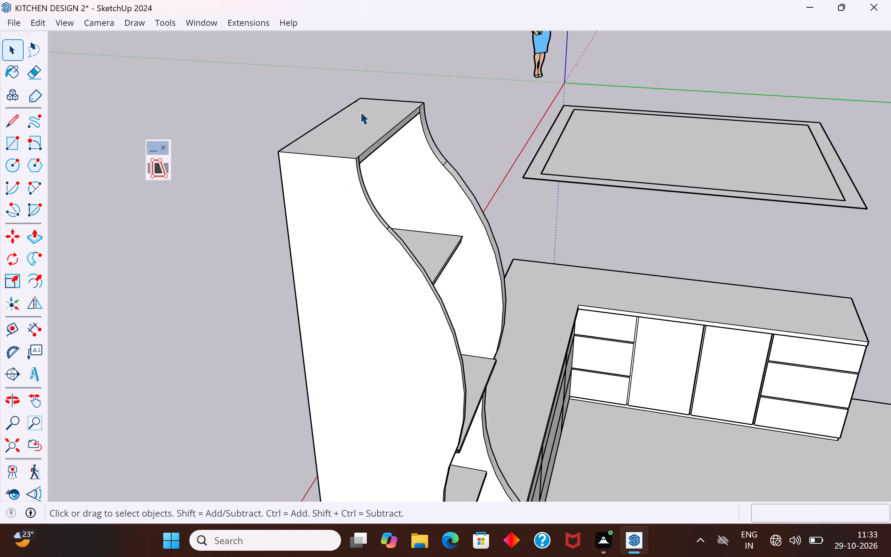
middle_drag(360, 112, 392, 397)
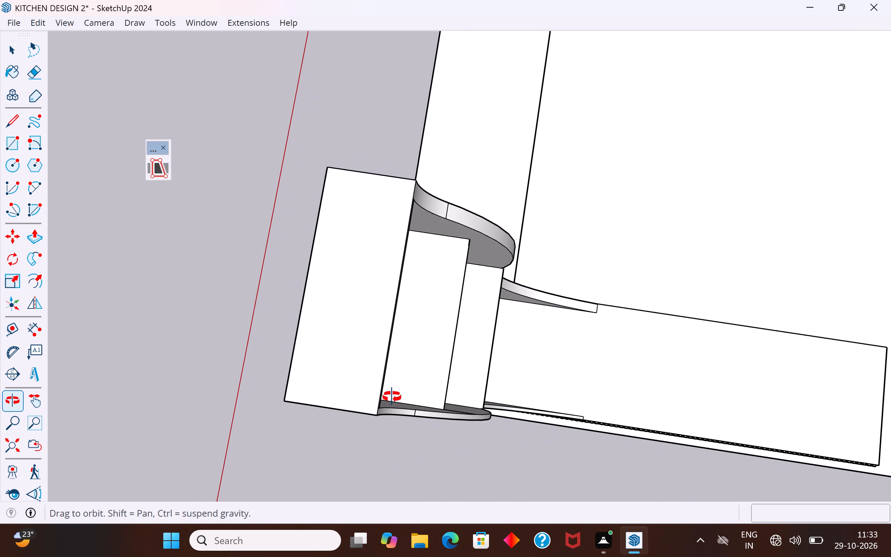
middle_drag(392, 397, 363, 73)
scroll(342, 107, down, 11)
middle_drag(434, 201, 375, 259)
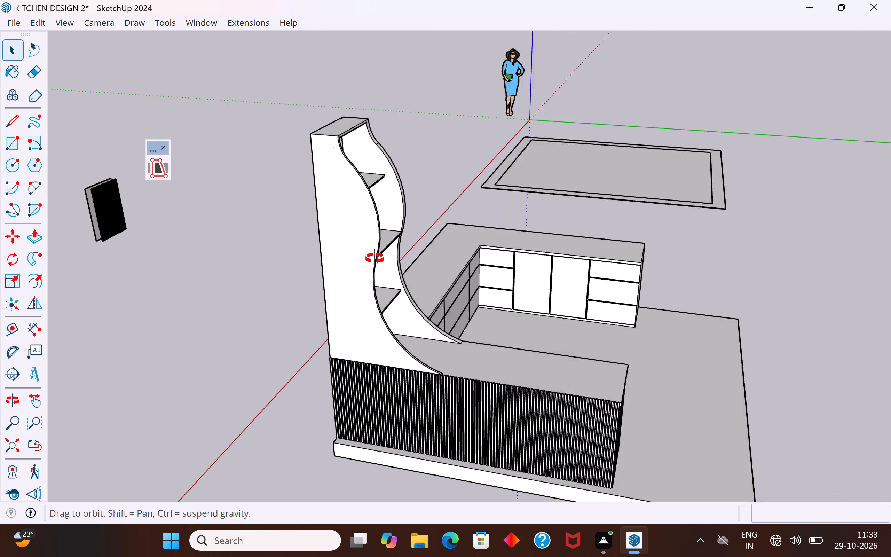
middle_drag(375, 259, 332, 273)
scroll(600, 82, down, 5)
middle_drag(606, 167, 287, 211)
middle_drag(287, 210, 567, 134)
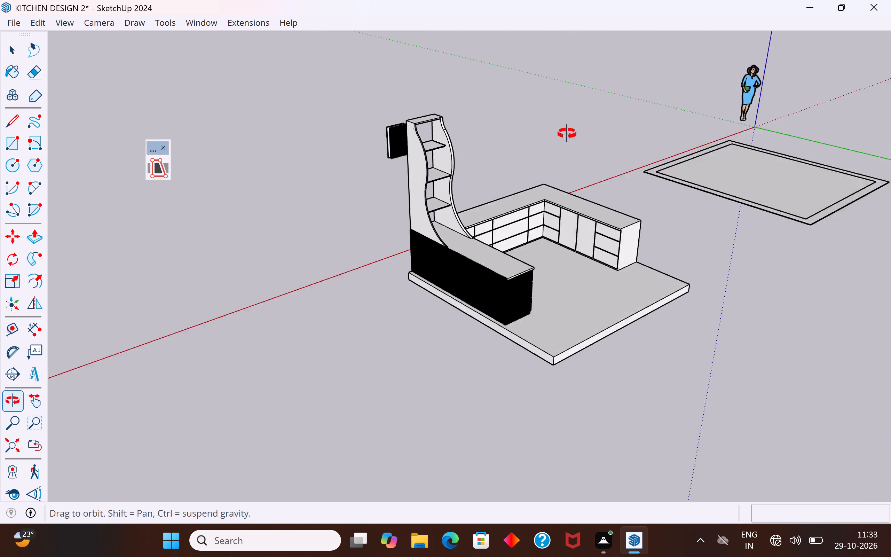
middle_drag(567, 134, 624, 118)
middle_drag(474, 243, 565, 232)
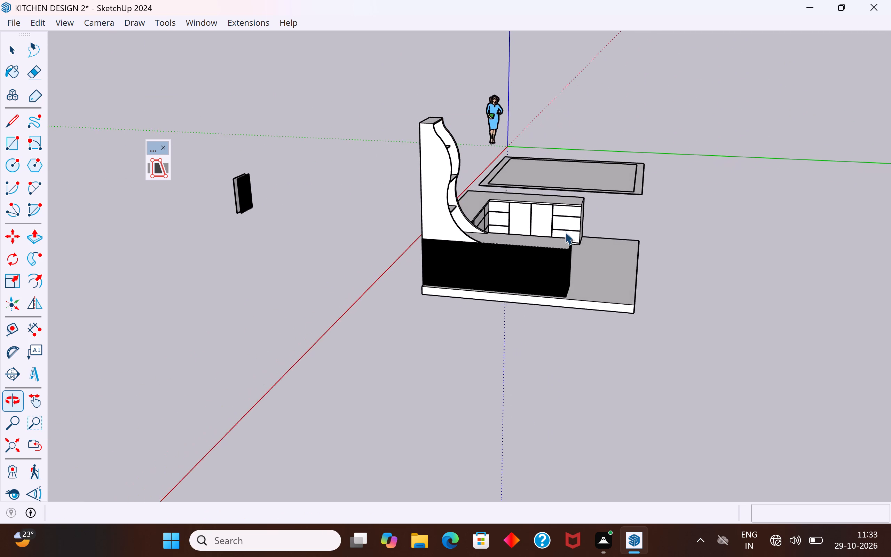
scroll(491, 234, up, 5)
middle_drag(480, 313, 317, 364)
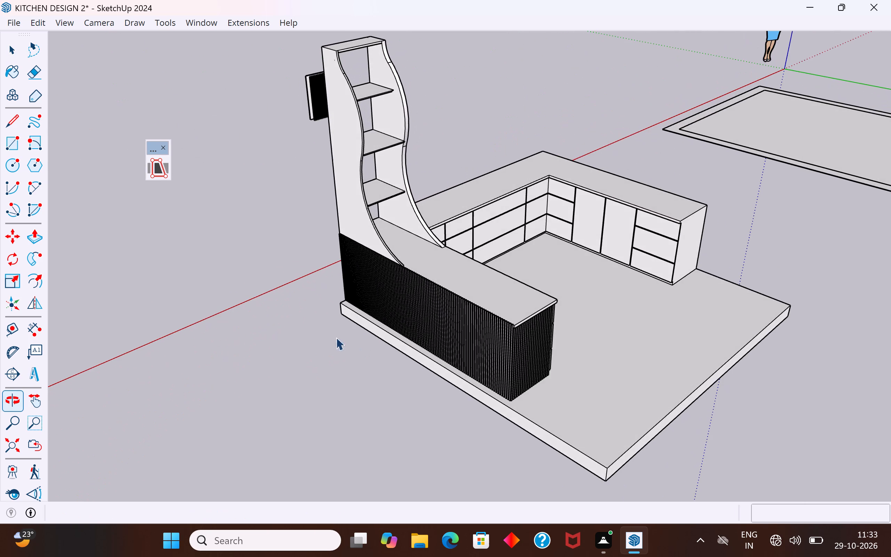
scroll(365, 261, up, 2)
middle_drag(380, 250, 104, 248)
middle_drag(407, 178, 357, 193)
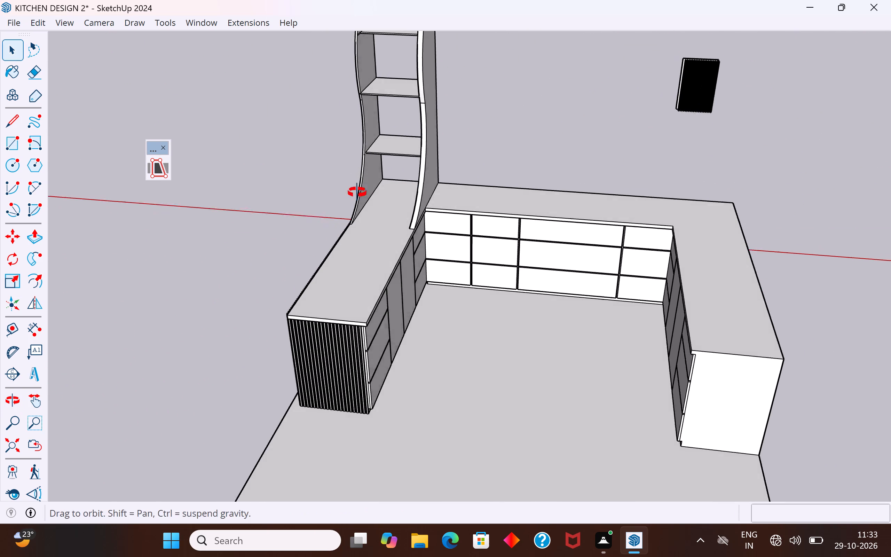
middle_drag(357, 193, 256, 210)
middle_drag(467, 211, 338, 211)
scroll(463, 176, up, 4)
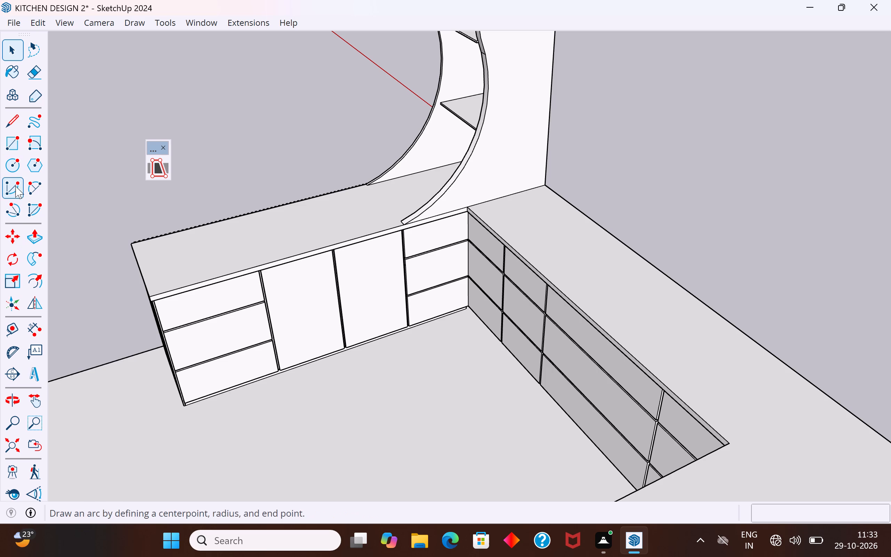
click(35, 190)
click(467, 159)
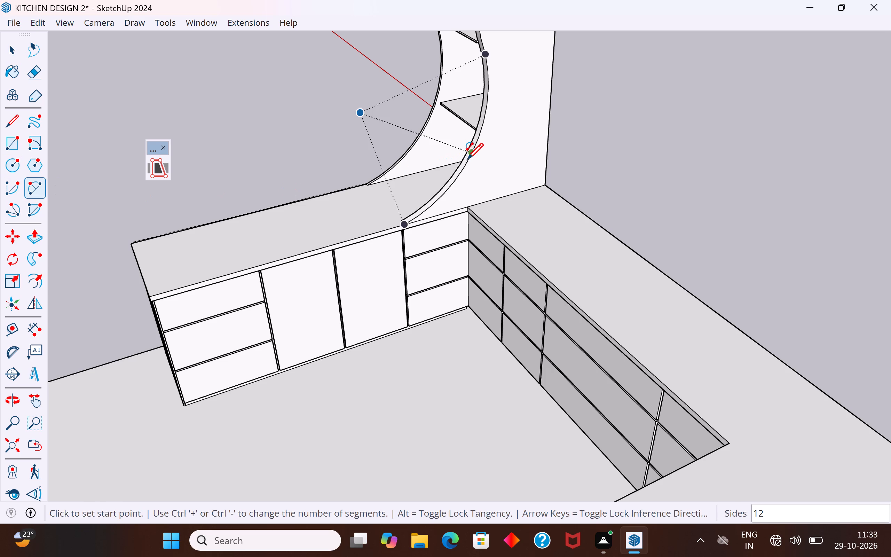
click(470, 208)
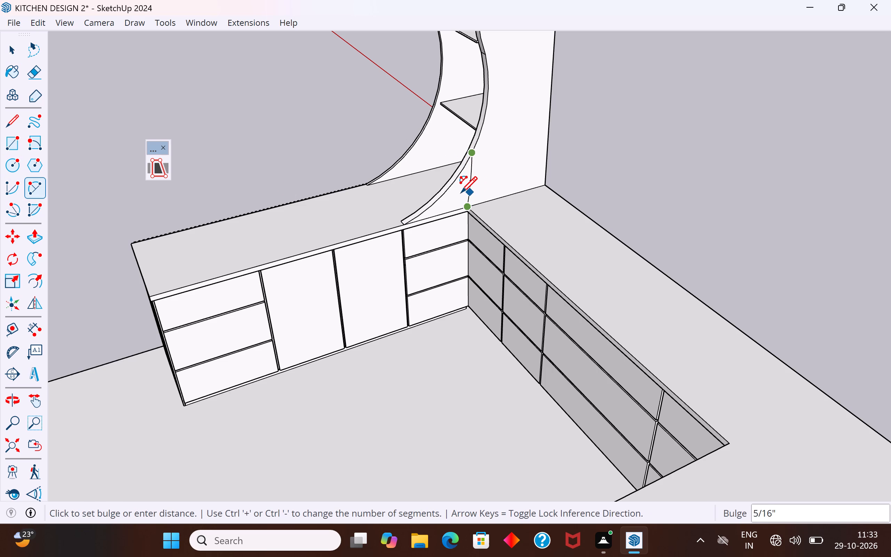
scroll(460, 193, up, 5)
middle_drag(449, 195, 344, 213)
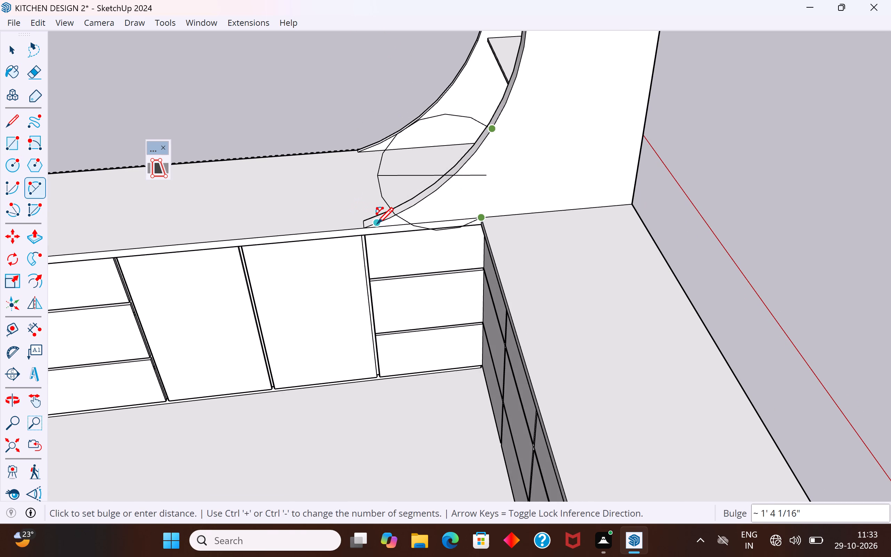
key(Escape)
Draw a two-point arc with a bulge of about 3 3/8" from the inner side panel's curved front edge down to its base at the counter.
click(32, 185)
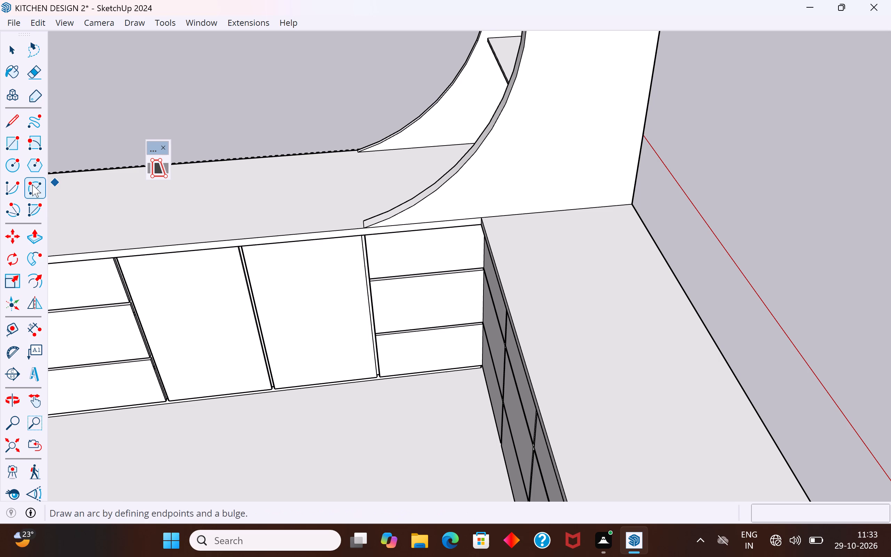
click(512, 89)
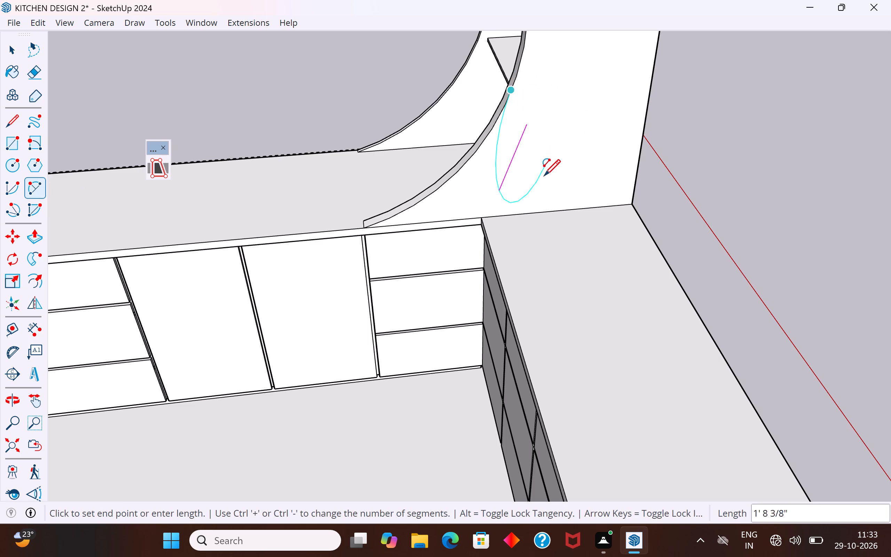
click(543, 215)
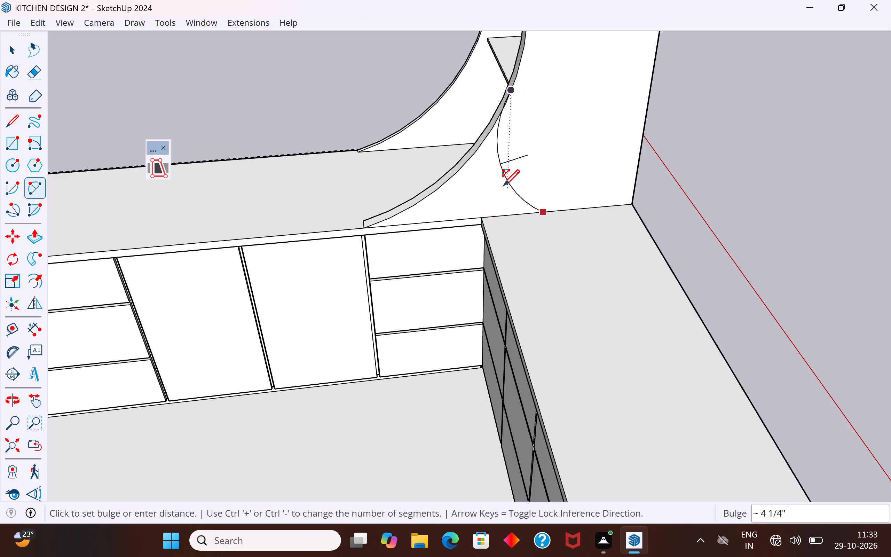
click(509, 162)
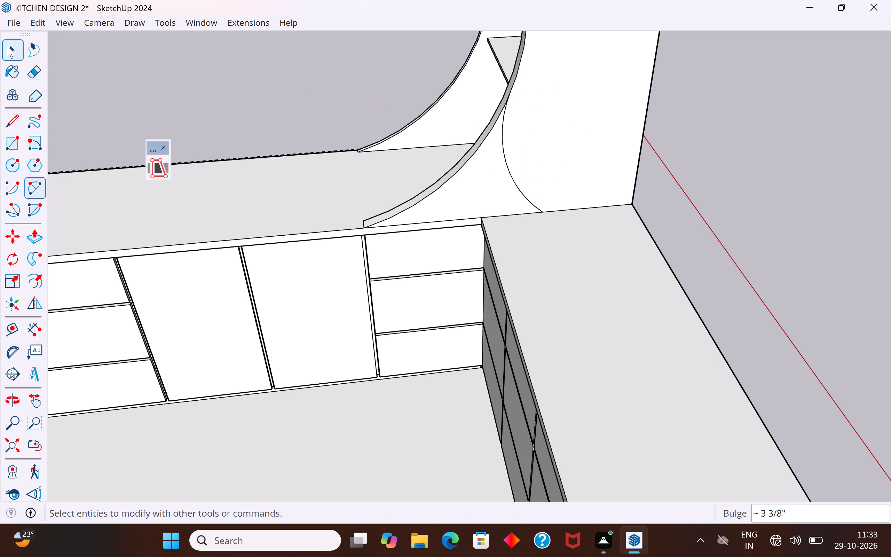
Copy the arc 1' 11 9/16" across to the matching point on the opposite side panel's curved edge.
click(7, 53)
click(504, 152)
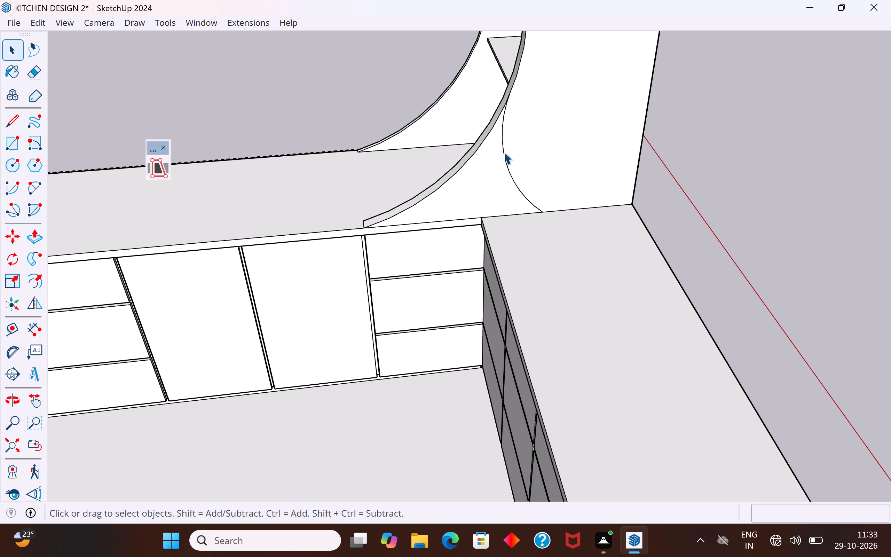
middle_drag(379, 193, 582, 182)
key(m)
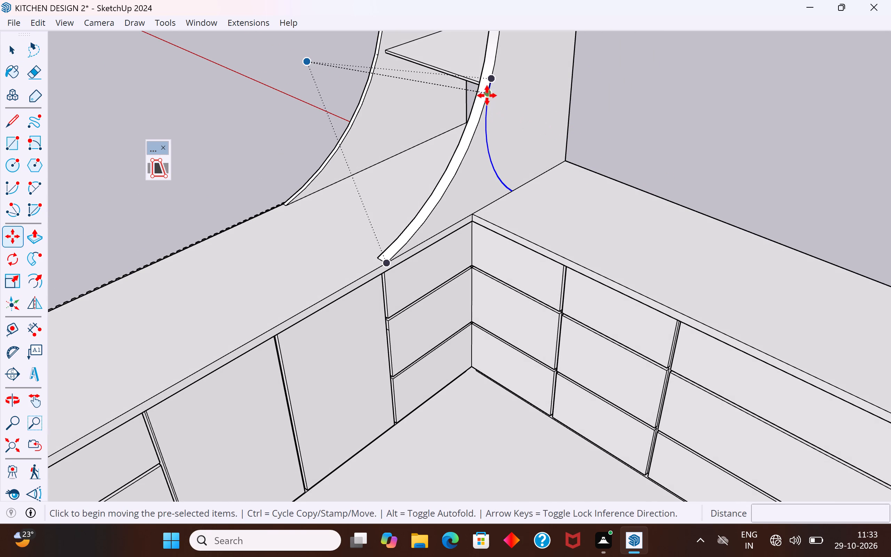
click(490, 91)
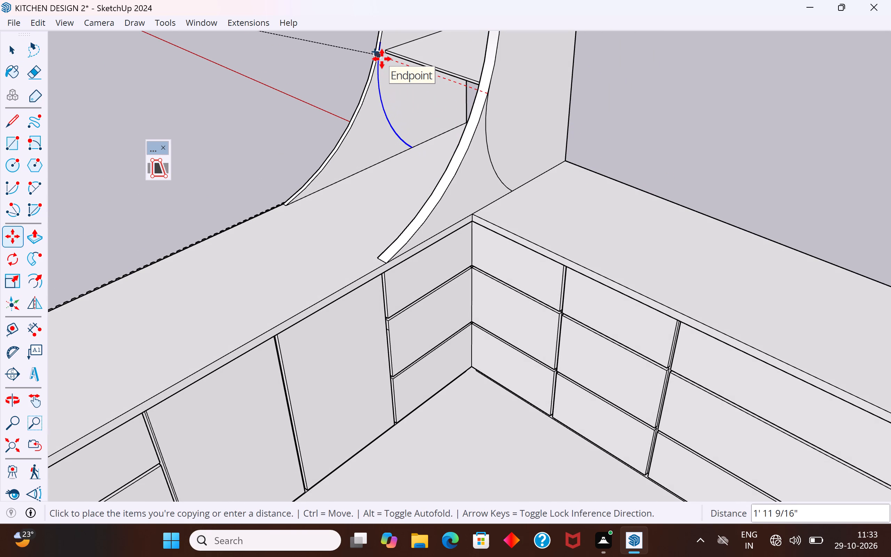
scroll(382, 59, up, 6)
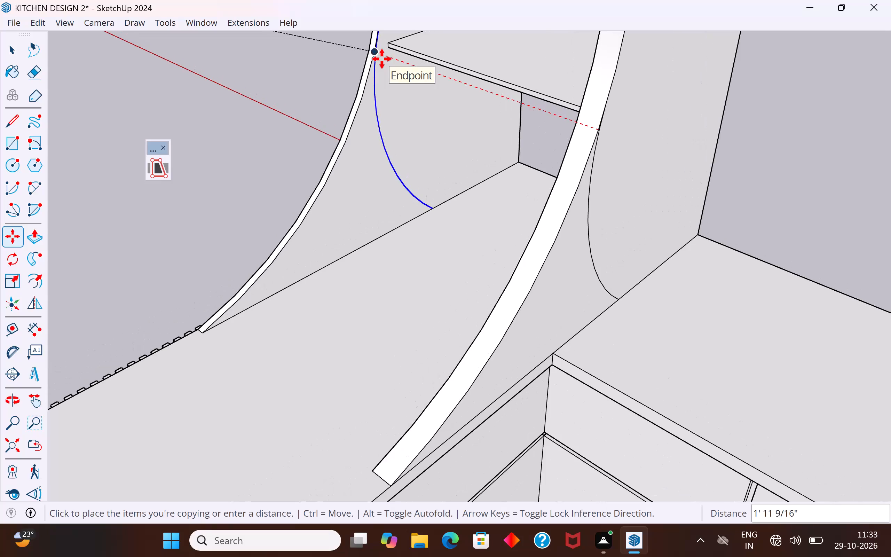
click(382, 59)
click(18, 42)
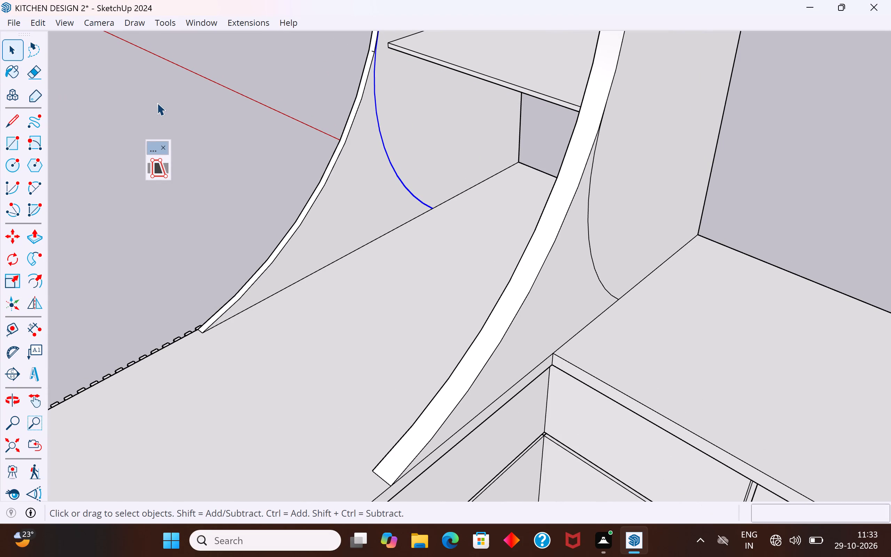
click(157, 103)
Push the inner side panel's flared lower portion outside the arc through by 1 7/8" to cut it away.
click(36, 248)
click(36, 247)
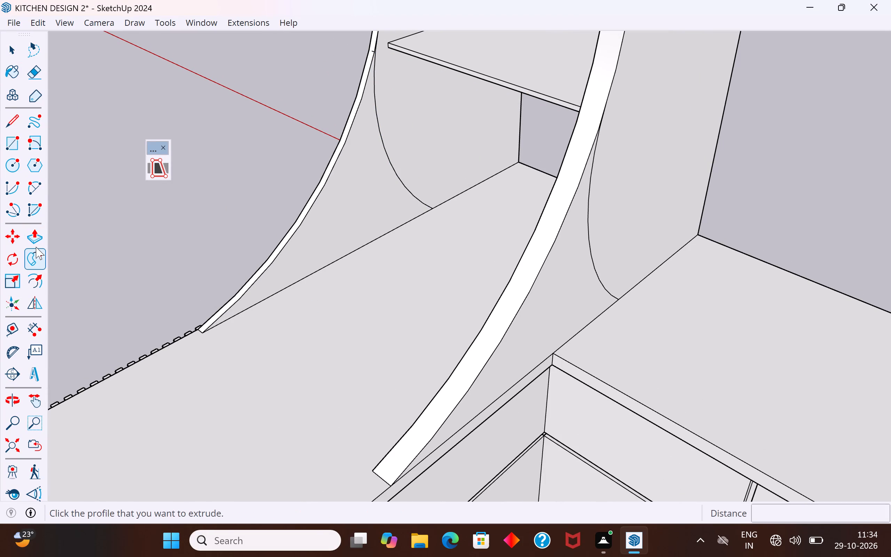
click(34, 238)
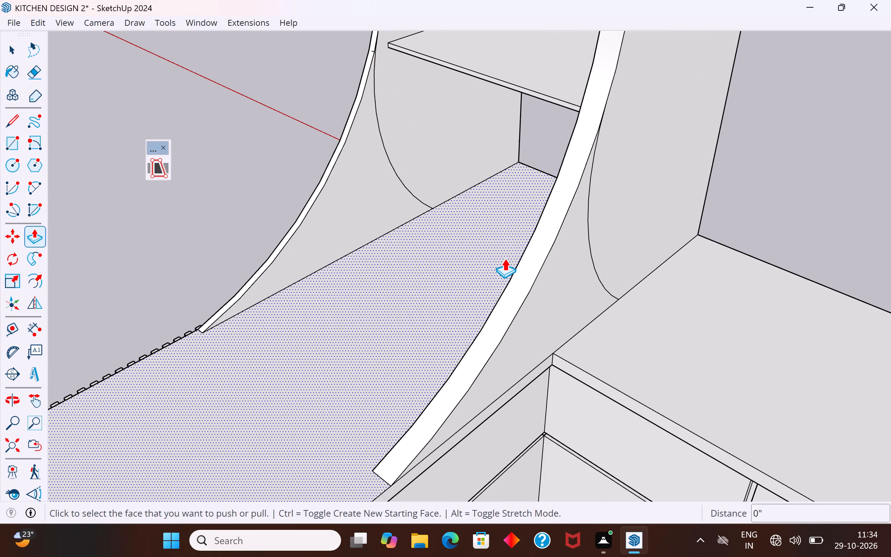
click(568, 270)
click(541, 265)
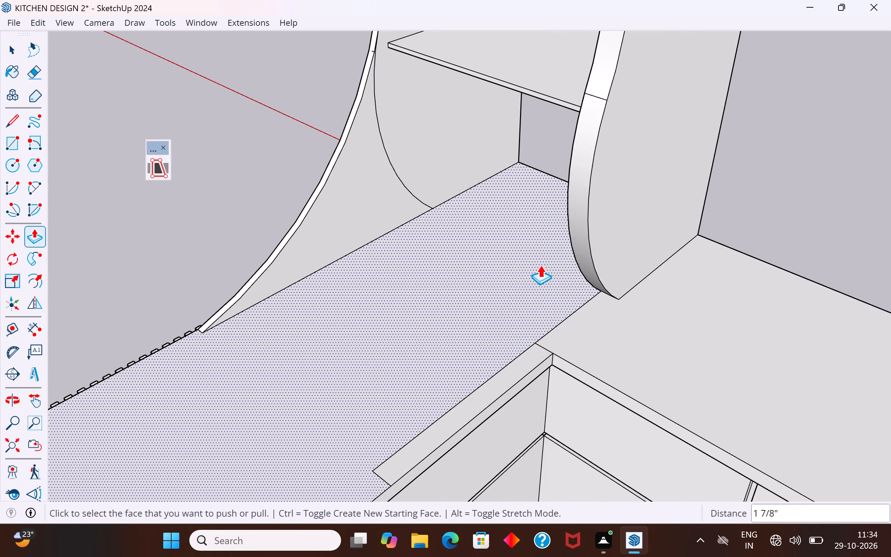
Push the opposite side panel's flared lower portion outside the copied arc through by 11/16" to cut it away.
click(374, 179)
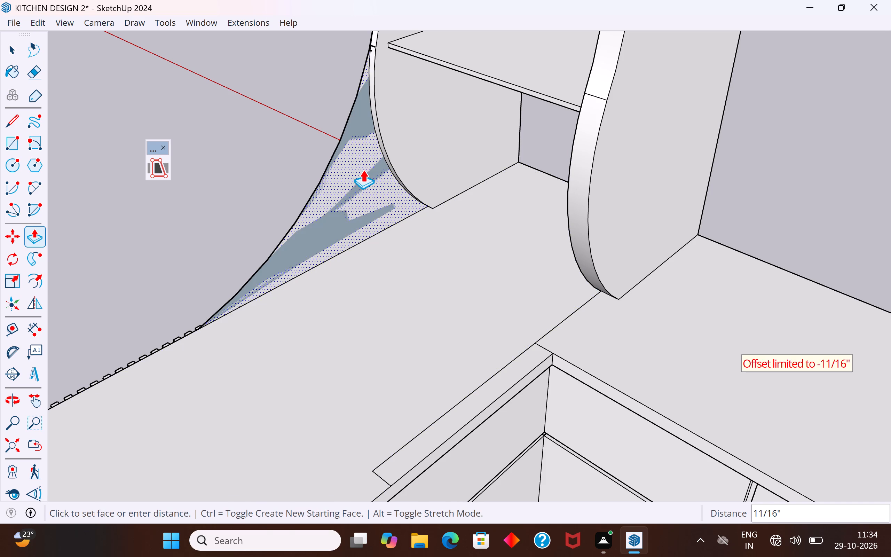
click(363, 170)
scroll(409, 227, down, 10)
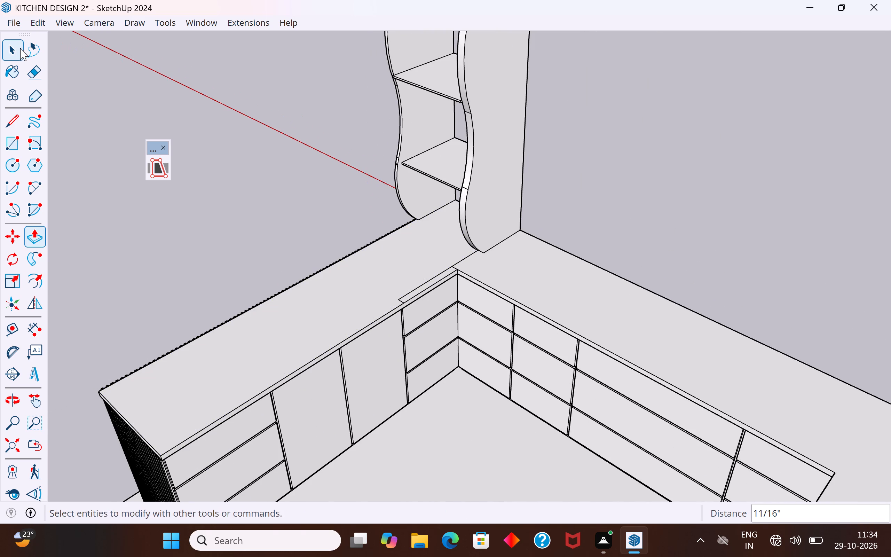
click(14, 49)
click(244, 165)
Examine the reshaped lower curves of the shelf unit's side panels and the adjoining countertop from the fluted counter side.
scroll(481, 238, down, 4)
middle_drag(518, 243, 890, 264)
middle_drag(428, 300, 613, 292)
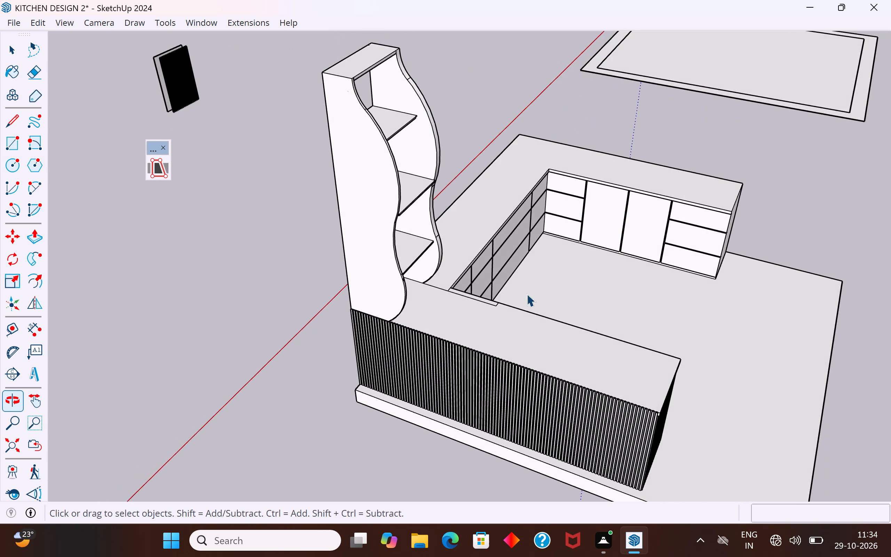
scroll(448, 295, up, 2)
middle_drag(446, 295, 428, 306)
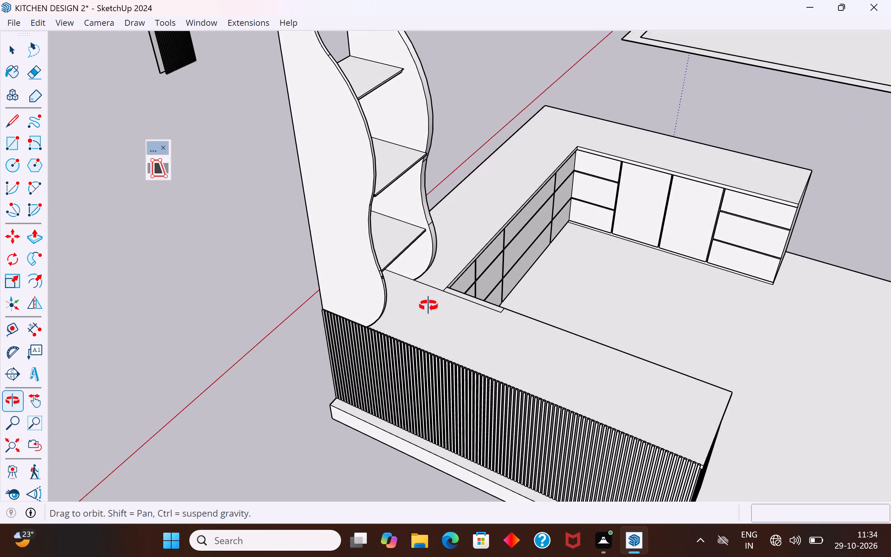
middle_drag(428, 306, 428, 306)
scroll(423, 229, down, 4)
scroll(380, 95, up, 3)
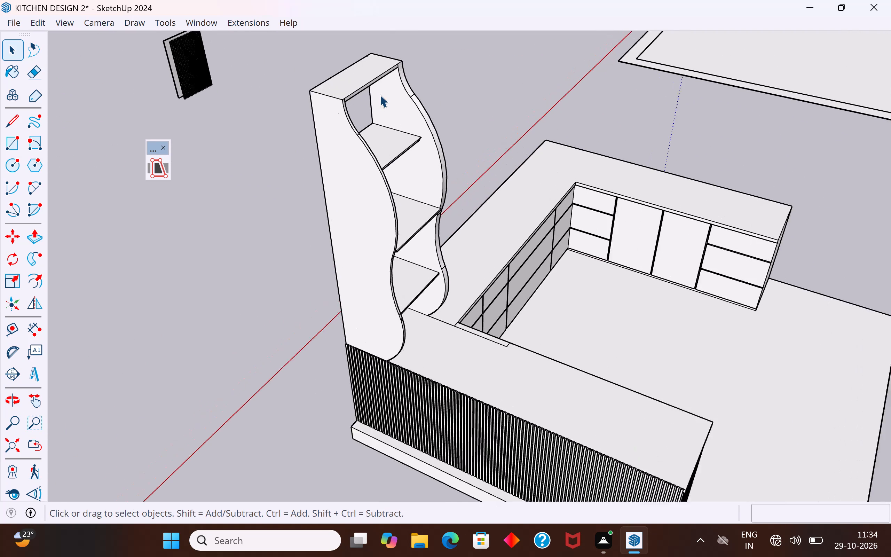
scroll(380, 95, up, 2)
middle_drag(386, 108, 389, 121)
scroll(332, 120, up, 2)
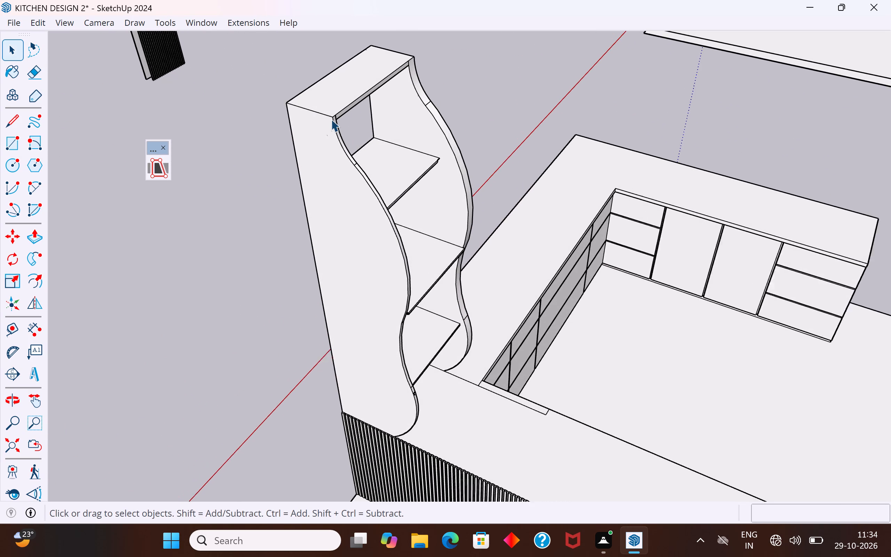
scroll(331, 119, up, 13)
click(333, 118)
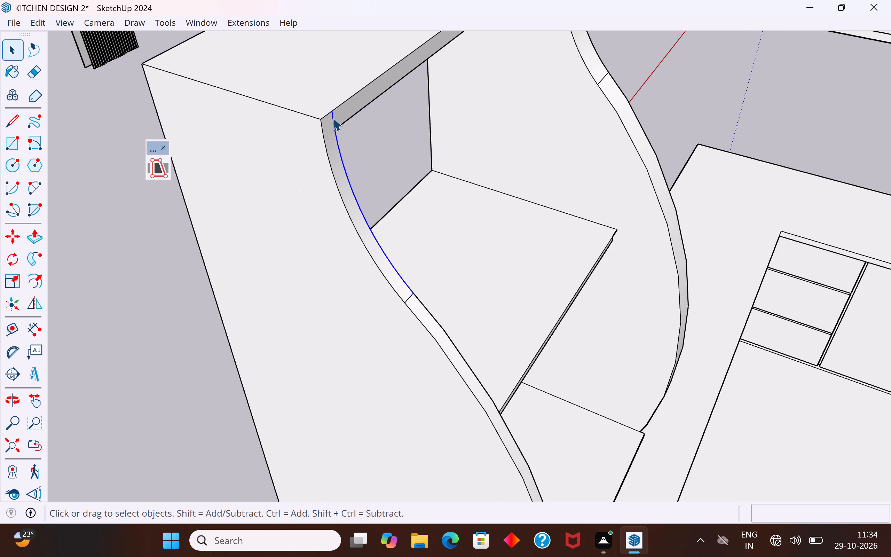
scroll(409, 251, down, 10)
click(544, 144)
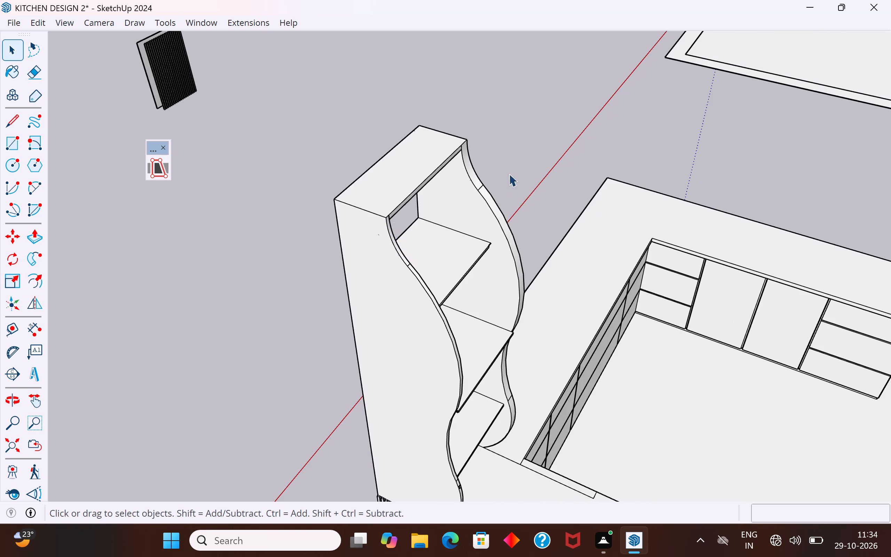
Reverse the back edge face of the shelf unit's top board so its front side faces outward.
middle_drag(395, 221, 656, 140)
scroll(508, 149, down, 4)
middle_drag(525, 138, 668, 133)
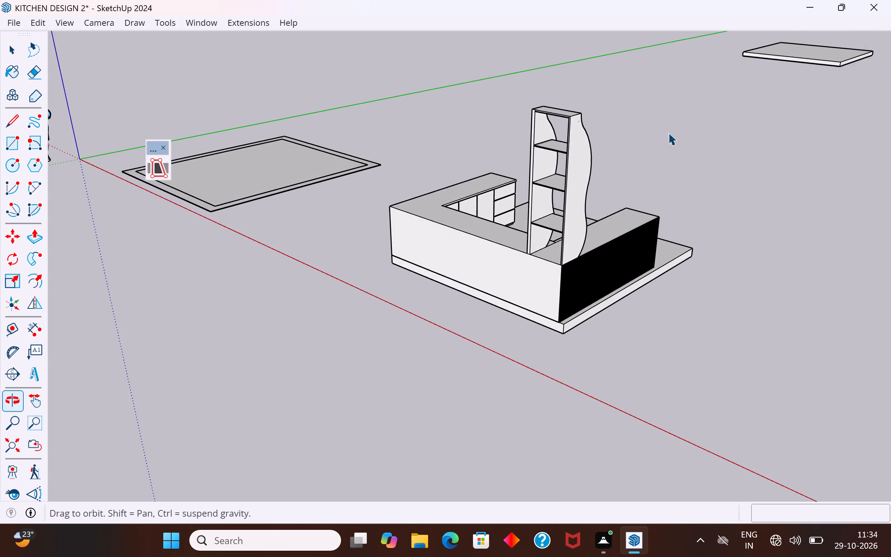
scroll(537, 108, up, 8)
scroll(557, 179, down, 3)
middle_drag(561, 188, 669, 189)
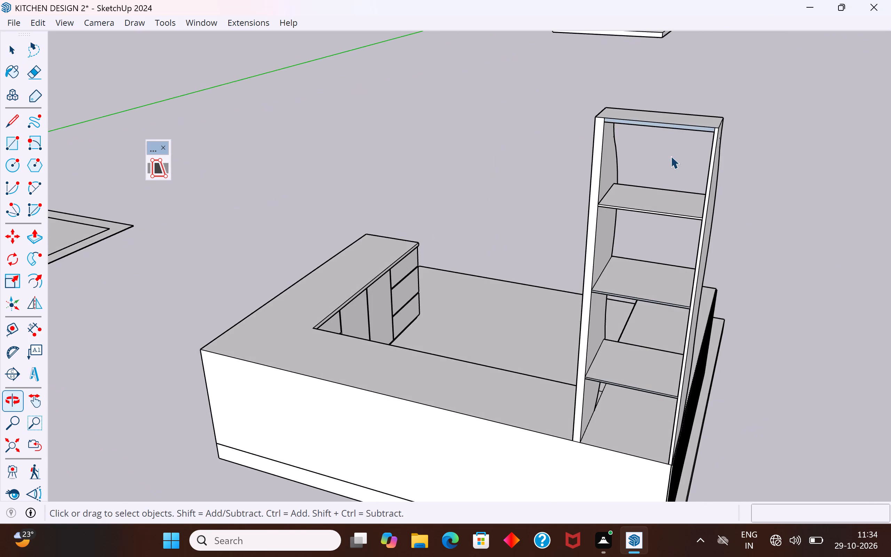
scroll(671, 119, up, 6)
scroll(680, 133, down, 1)
right_click(687, 108)
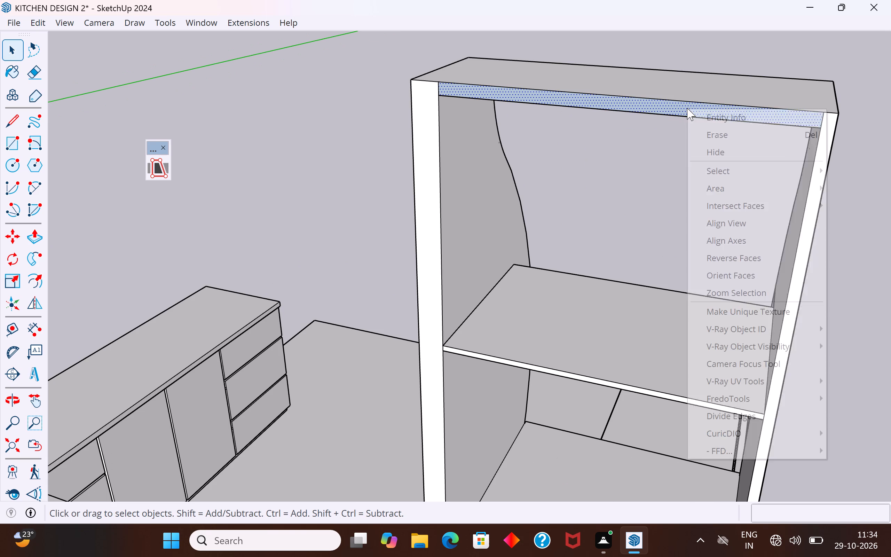
click(728, 253)
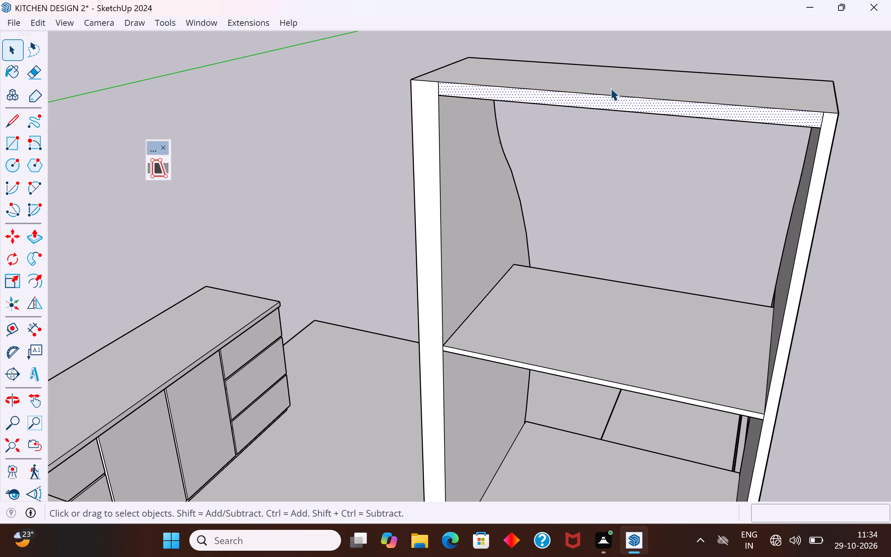
click(608, 39)
Reverse the back edge face of the shelf unit's middle shelf so its front side faces outward.
scroll(549, 66, down, 15)
middle_drag(578, 141, 559, 103)
scroll(535, 193, up, 13)
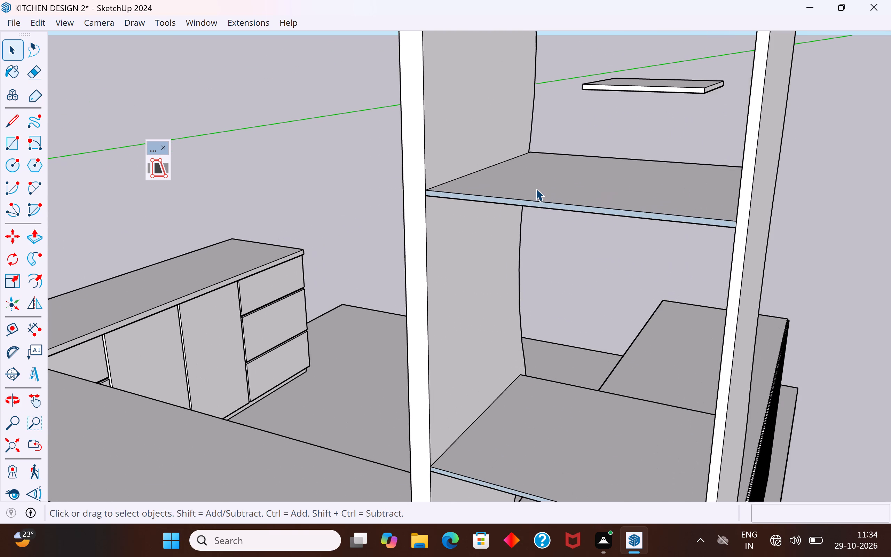
scroll(543, 206, up, 4)
click(543, 205)
right_click(543, 205)
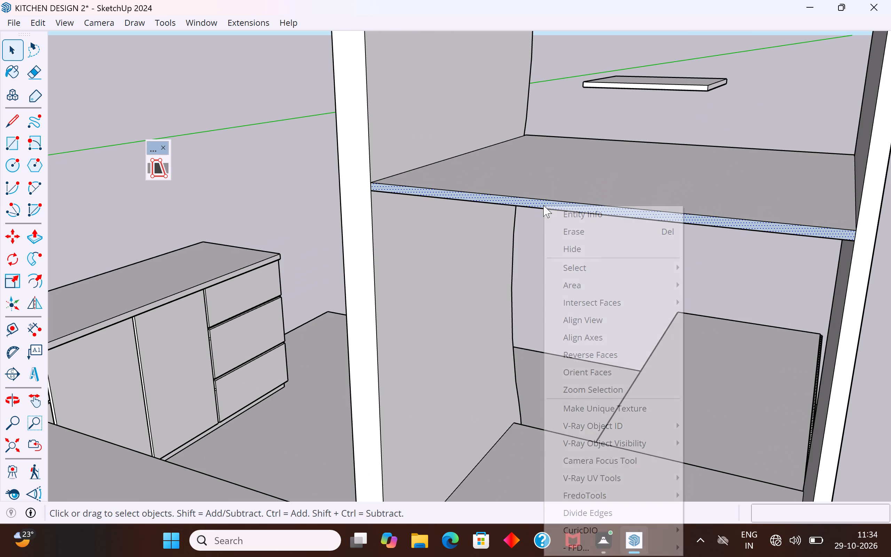
click(594, 350)
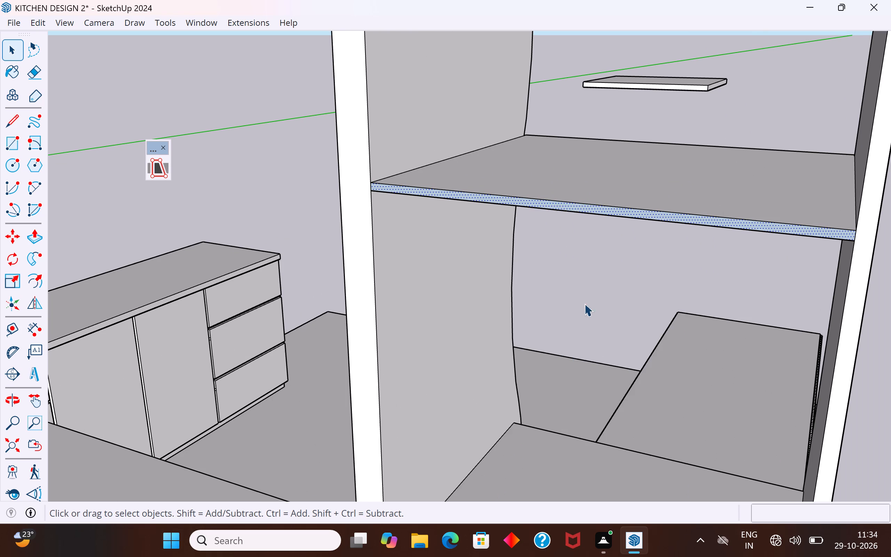
Reverse the back edge face of the lowest shelf so its front side faces outward.
scroll(533, 180, down, 16)
scroll(541, 304, up, 9)
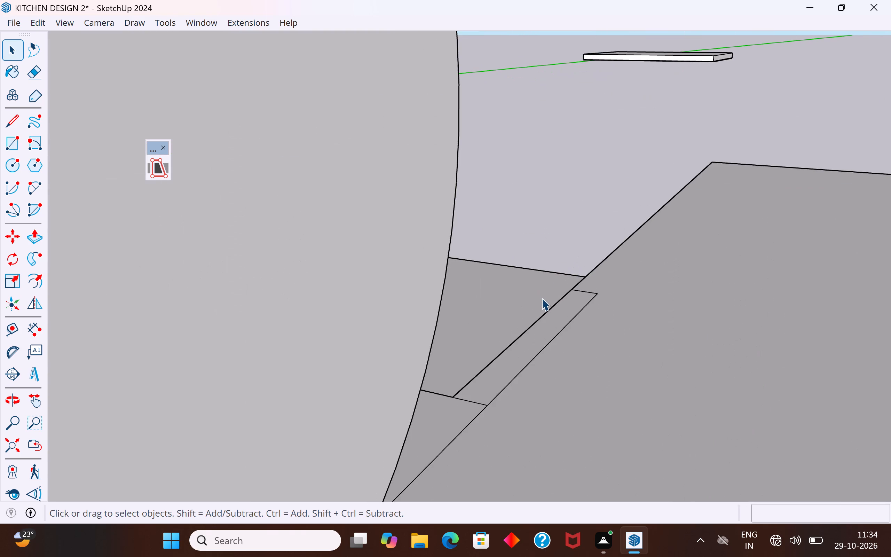
scroll(547, 283, down, 1)
click(565, 153)
right_click(565, 153)
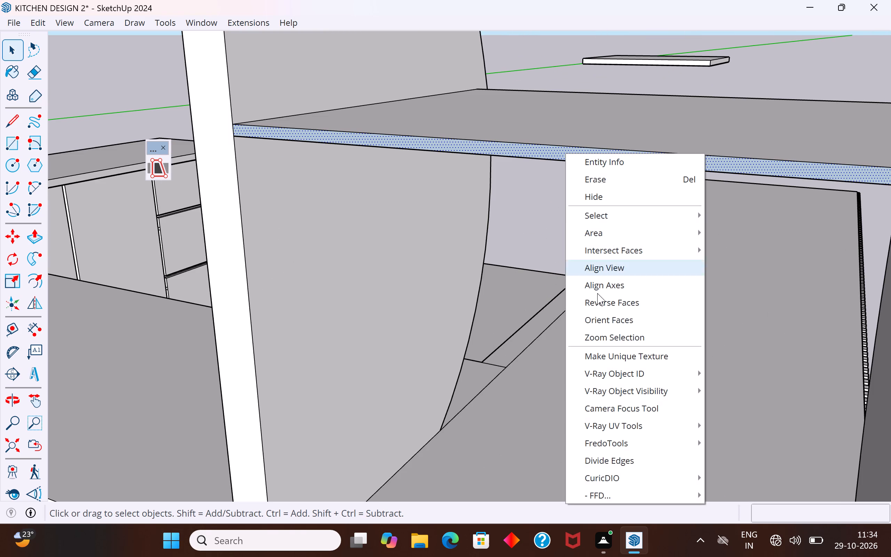
click(598, 303)
scroll(415, 138, down, 11)
click(723, 109)
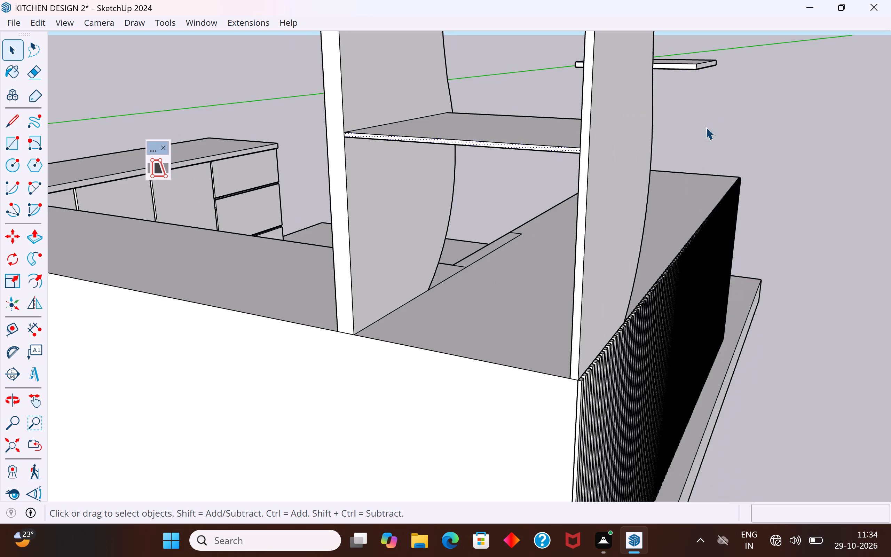
Examine the shelf unit's back, top and outer side panel for remaining defects or reversed faces.
scroll(504, 352, down, 12)
middle_drag(503, 170, 490, 201)
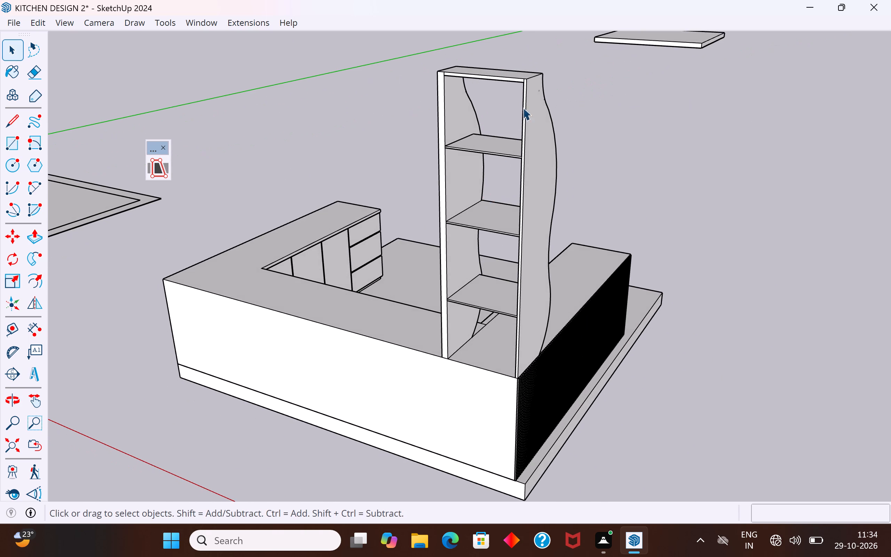
scroll(539, 83, up, 9)
middle_drag(541, 107, 415, 219)
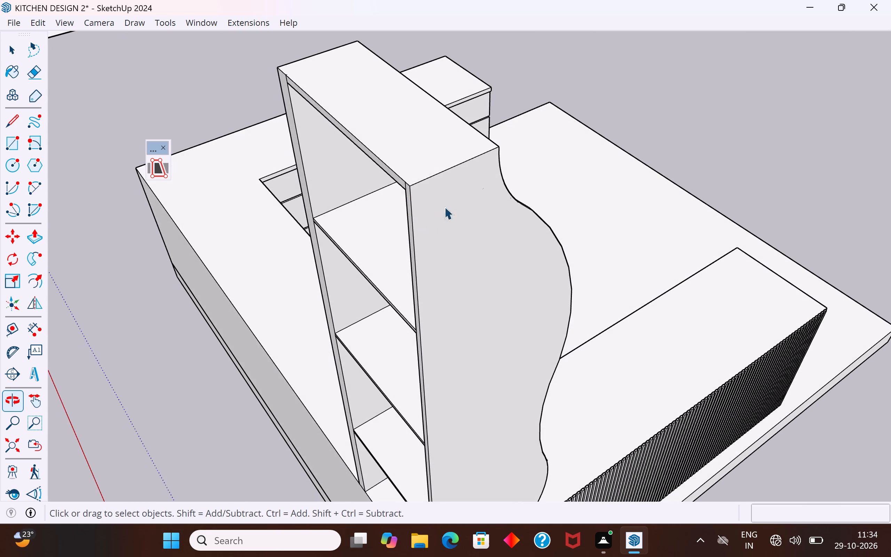
click(483, 191)
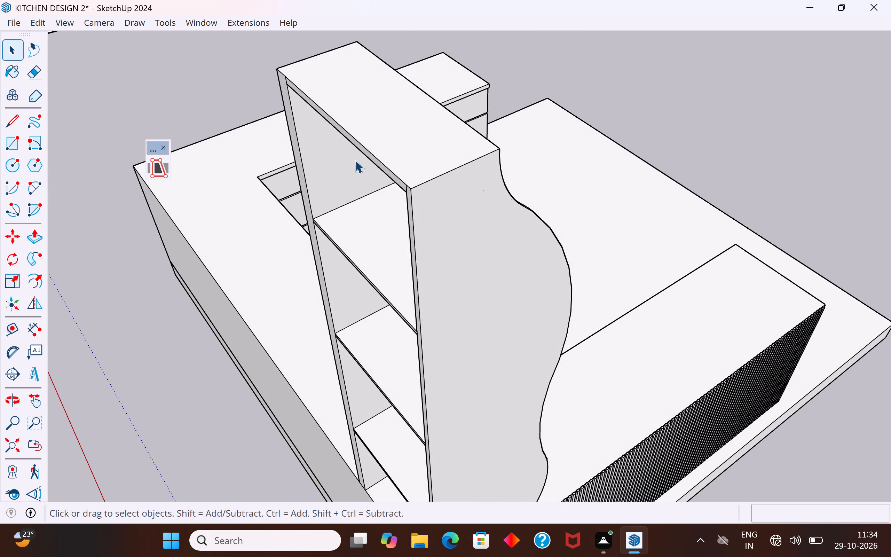
click(575, 79)
scroll(571, 79, down, 9)
middle_drag(553, 274, 572, 277)
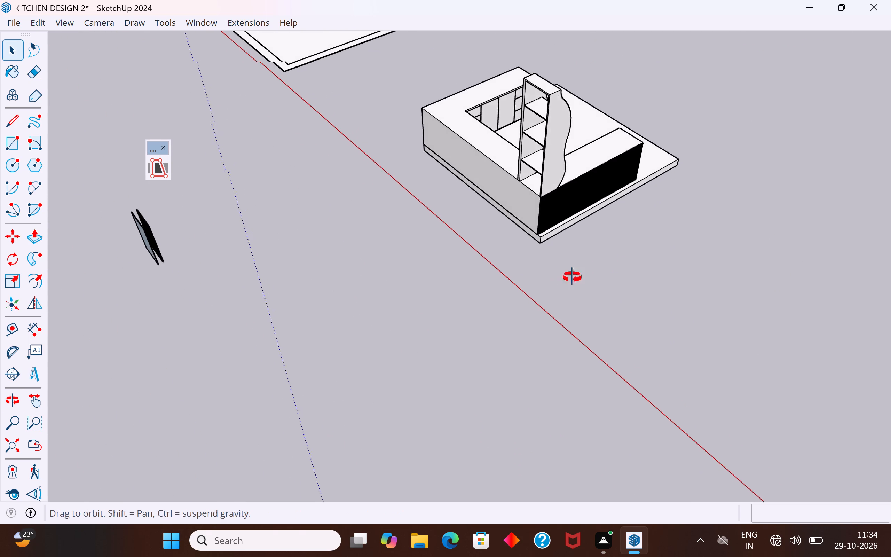
middle_drag(572, 277, 643, 251)
scroll(582, 78, up, 4)
middle_drag(567, 89, 577, 44)
scroll(547, 114, up, 1)
scroll(448, 329, down, 5)
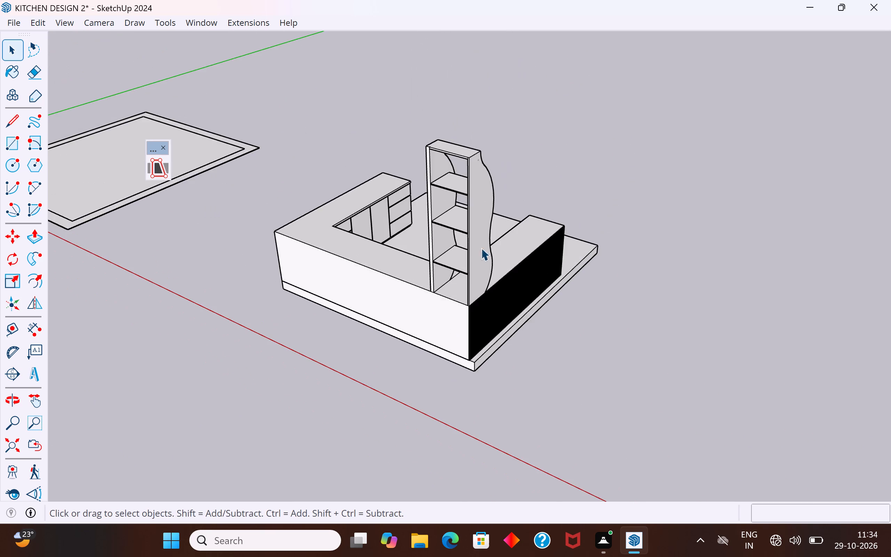
middle_drag(481, 152, 488, 100)
scroll(446, 150, up, 3)
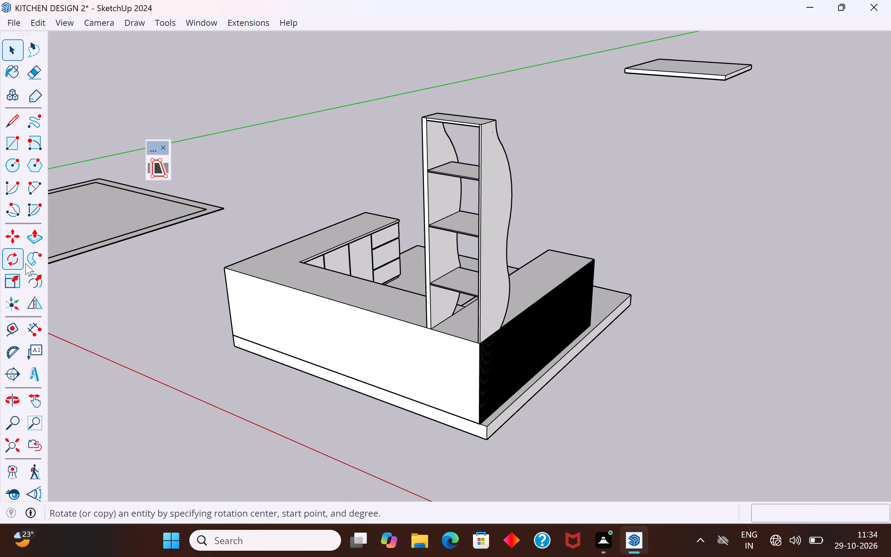
Draw a 2' 9/16" by 6' 9 7/16" rectangle across the shelf unit's back, from its top corner to the opposite bottom corner at the counter.
click(14, 145)
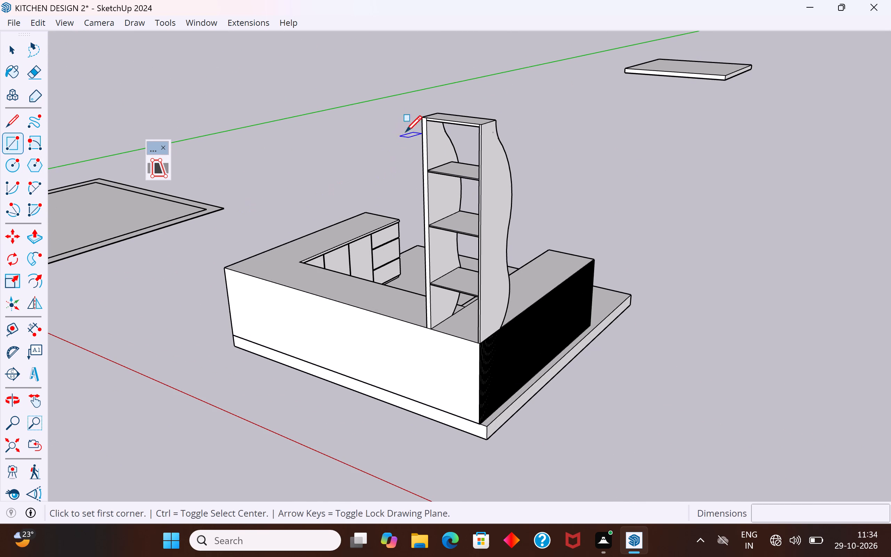
click(420, 116)
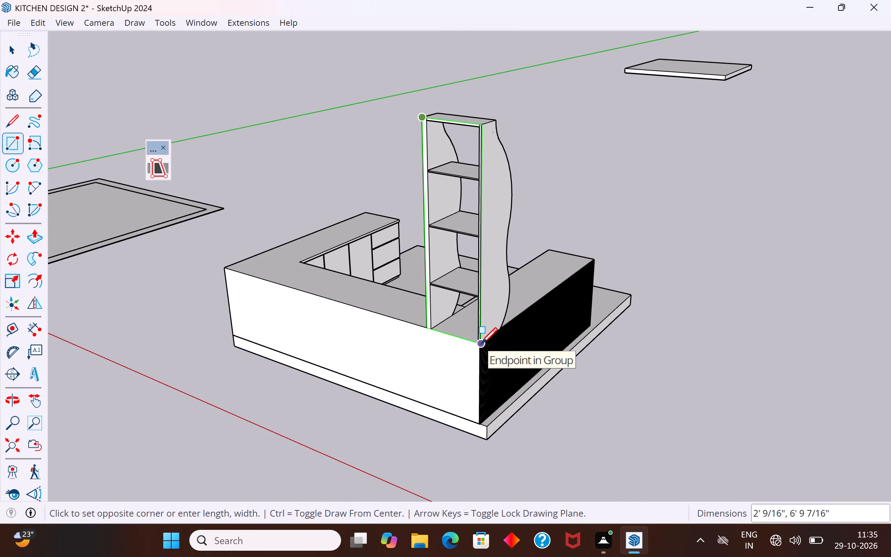
scroll(481, 344, up, 11)
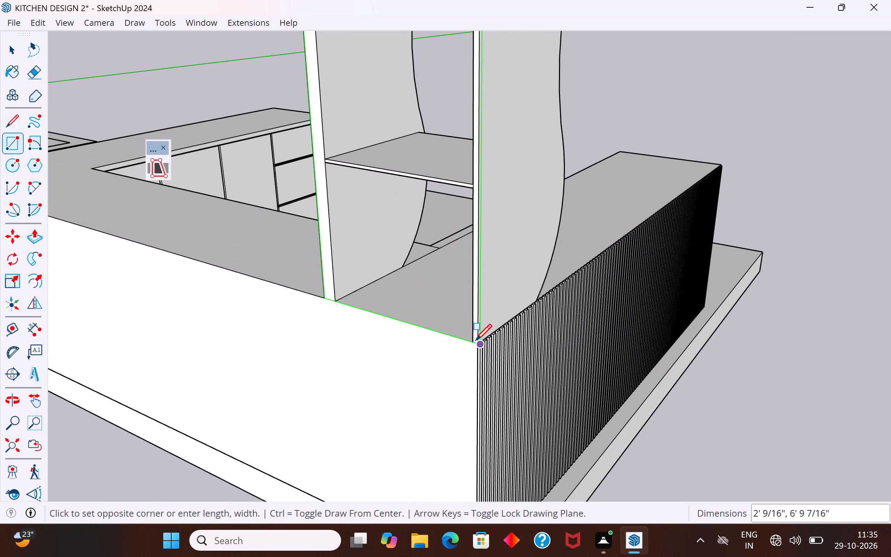
click(475, 340)
click(12, 48)
click(131, 85)
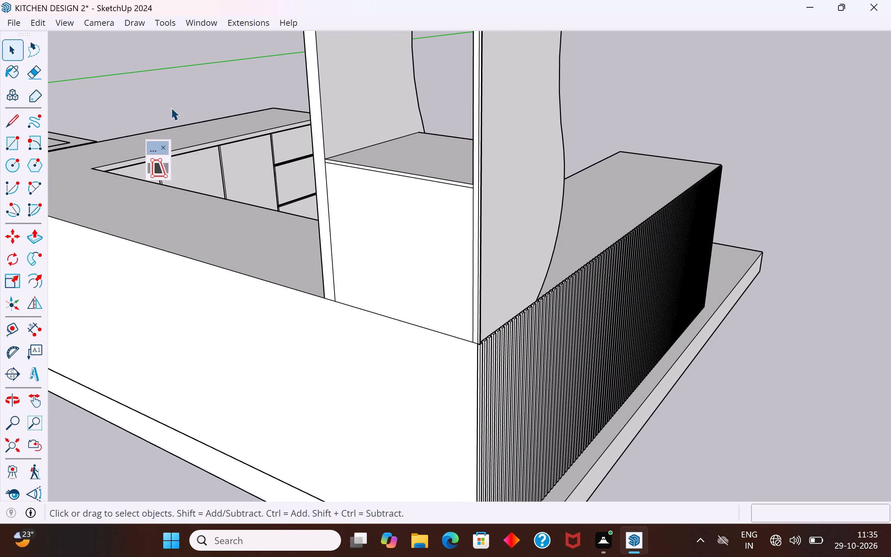
Delete the thin strip face and its outer edge overhanging the back of the side panel on the fluted counter side.
middle_drag(438, 189, 545, 199)
scroll(607, 205, up, 10)
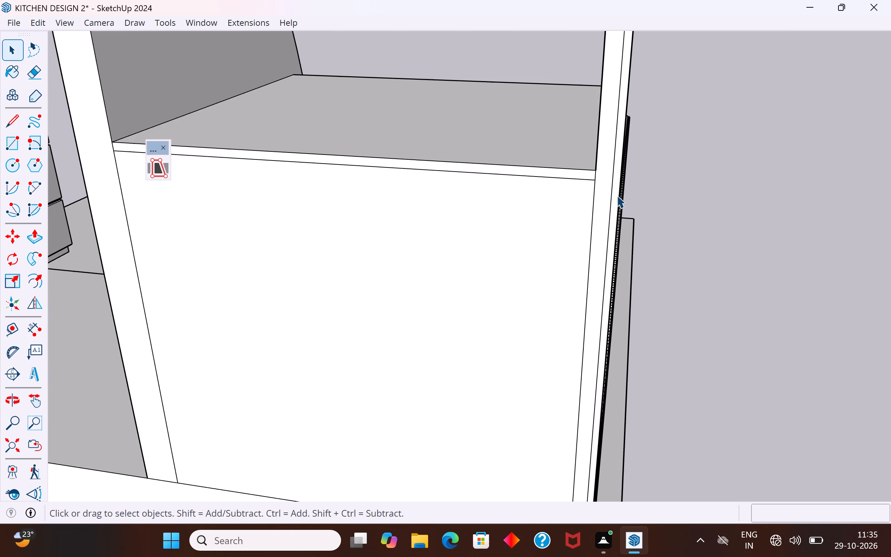
click(615, 182)
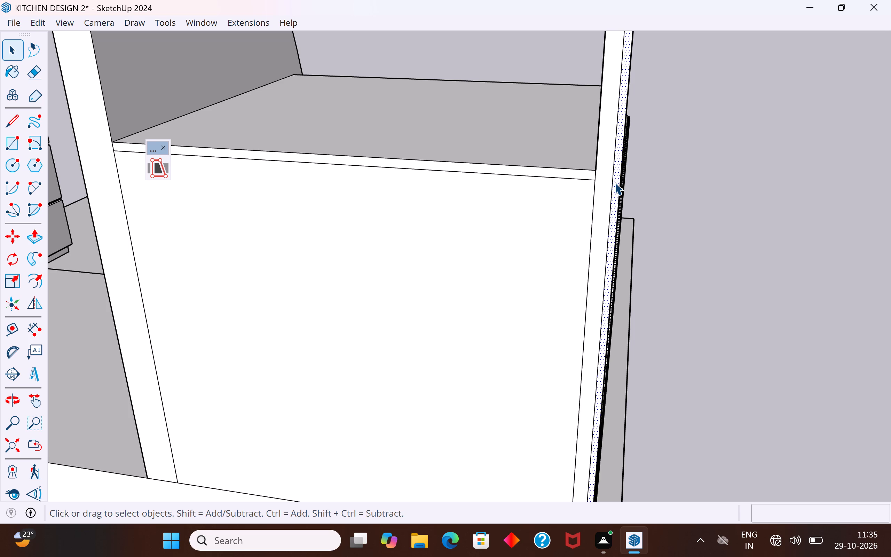
key(Delete)
middle_drag(619, 202, 637, 176)
click(638, 172)
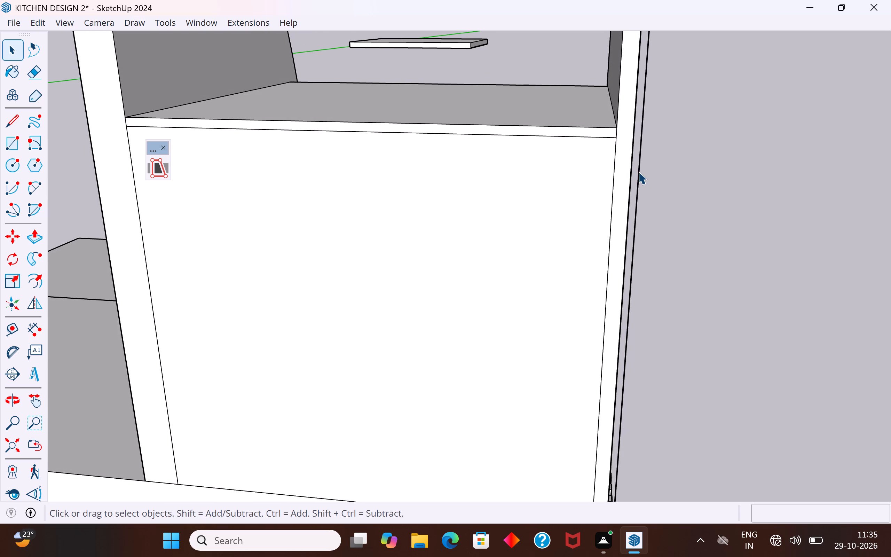
key(Delete)
Delete the short leftover edge at the top back corner of the side panel on the fluted counter side.
scroll(638, 172, down, 6)
middle_drag(641, 266, 484, 307)
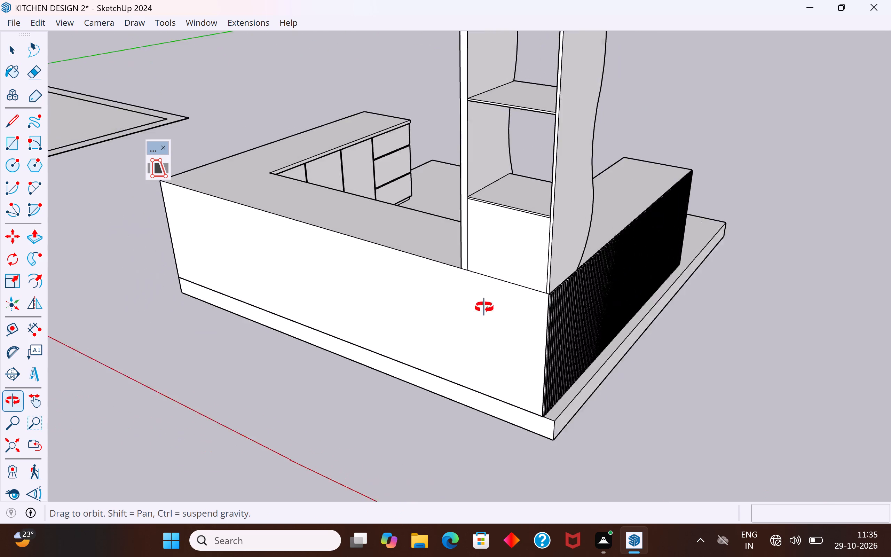
middle_drag(484, 307, 384, 307)
scroll(452, 360, down, 5)
middle_drag(445, 137, 591, 220)
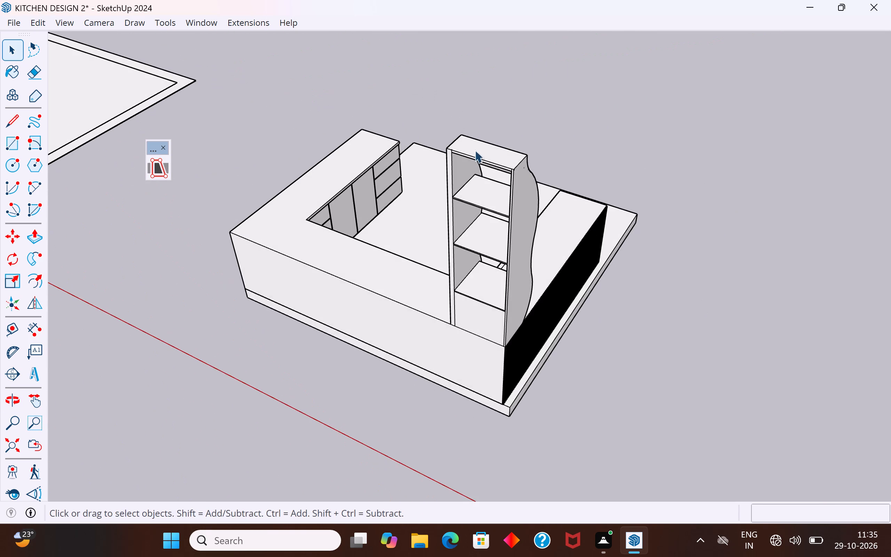
scroll(467, 150, up, 11)
middle_drag(480, 170, 484, 171)
scroll(642, 198, up, 9)
click(655, 218)
key(Delete)
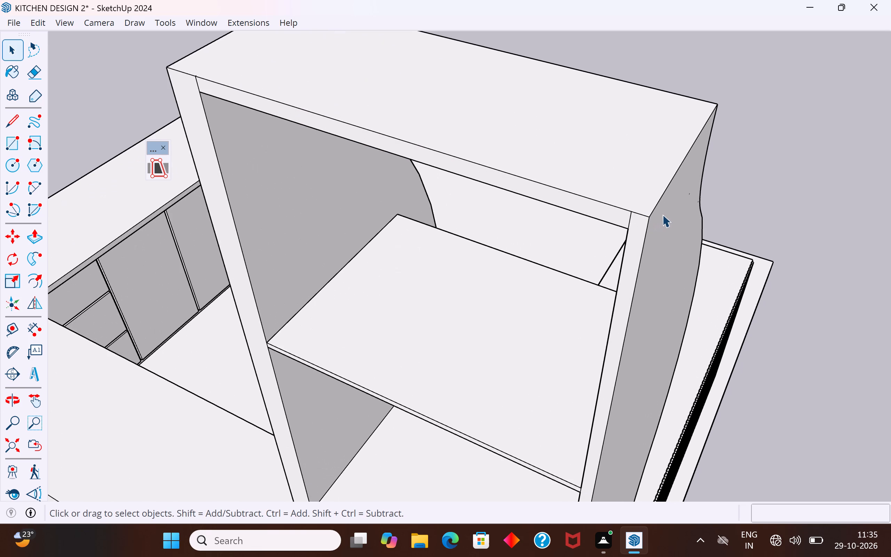
Draw a rectangle about 1' 10 11/16" by 1' 9 11/16" closing the shelf unit's back between the lowest and middle shelves.
scroll(659, 203, down, 20)
scroll(659, 203, down, 4)
middle_drag(664, 259, 299, 242)
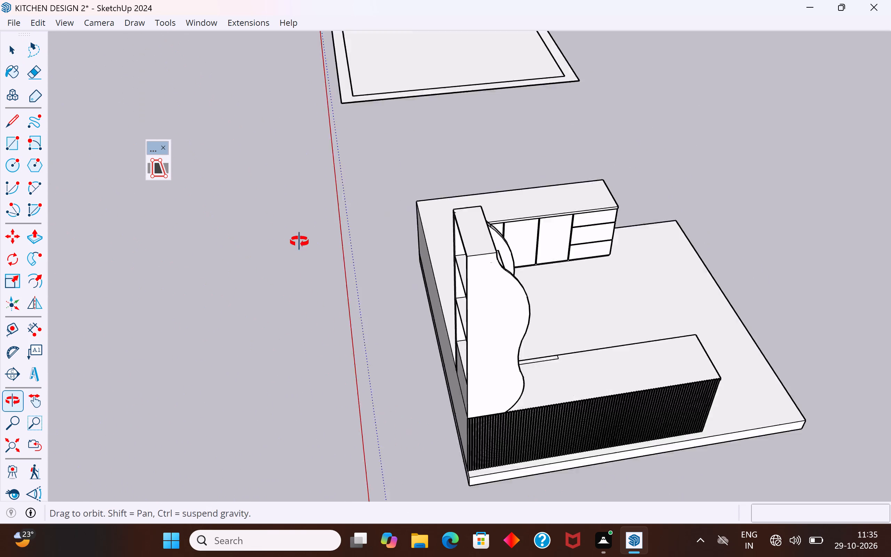
middle_drag(299, 242, 289, 238)
middle_drag(400, 267, 760, 195)
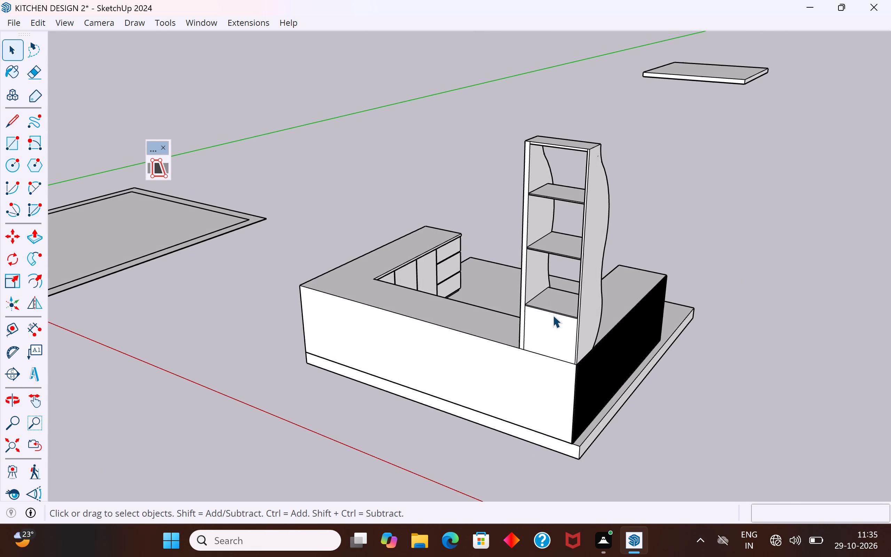
middle_drag(550, 310, 668, 268)
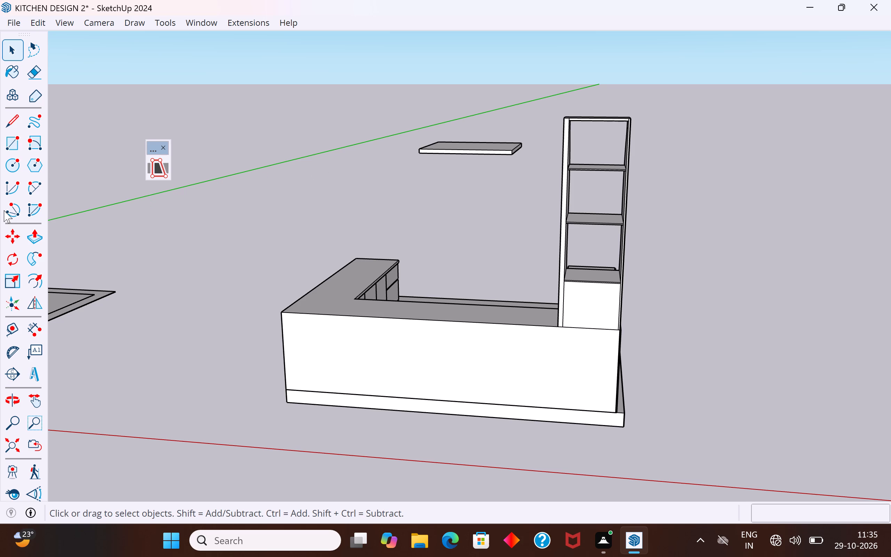
click(8, 143)
scroll(613, 260, up, 5)
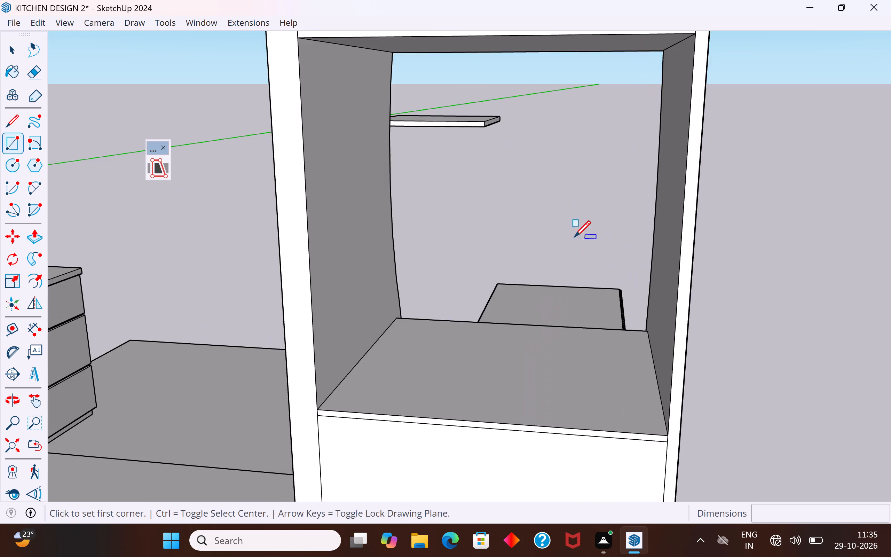
scroll(567, 265, down, 2)
scroll(464, 195, up, 3)
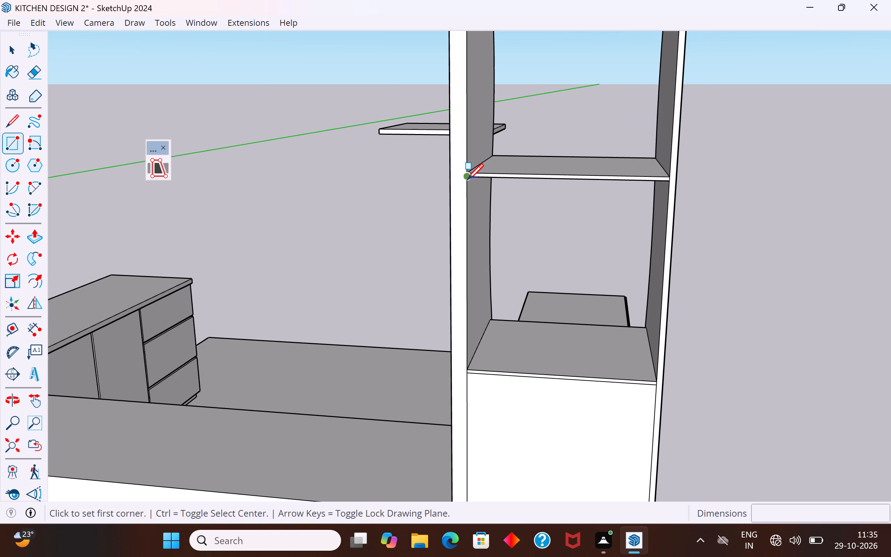
click(467, 180)
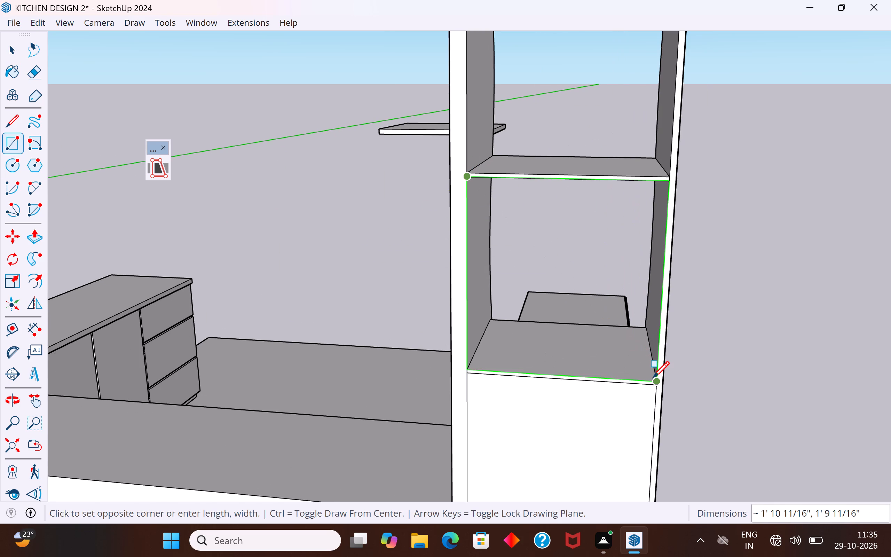
click(653, 378)
Draw a rectangle closing the shelf unit's back opening between the middle and upper shelves, corner to opposite corner.
scroll(626, 432, down, 5)
scroll(529, 157, up, 3)
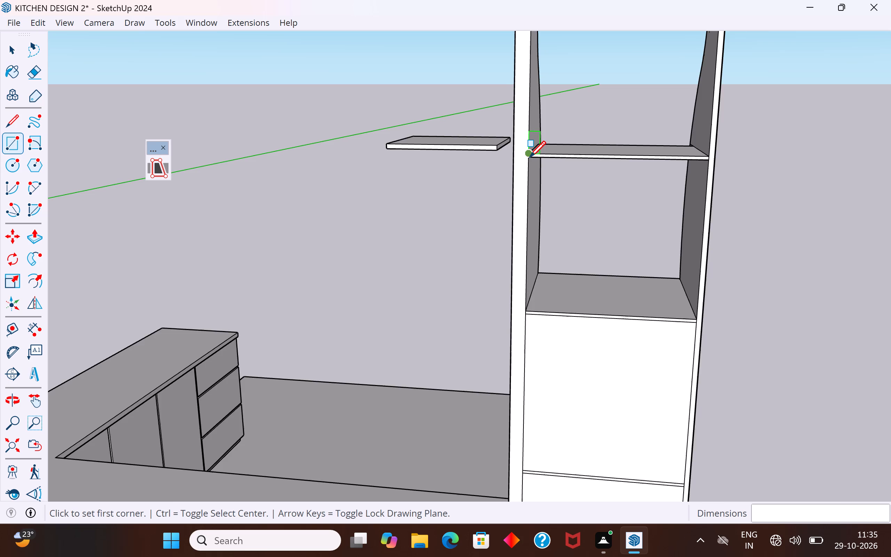
scroll(529, 157, up, 6)
click(526, 157)
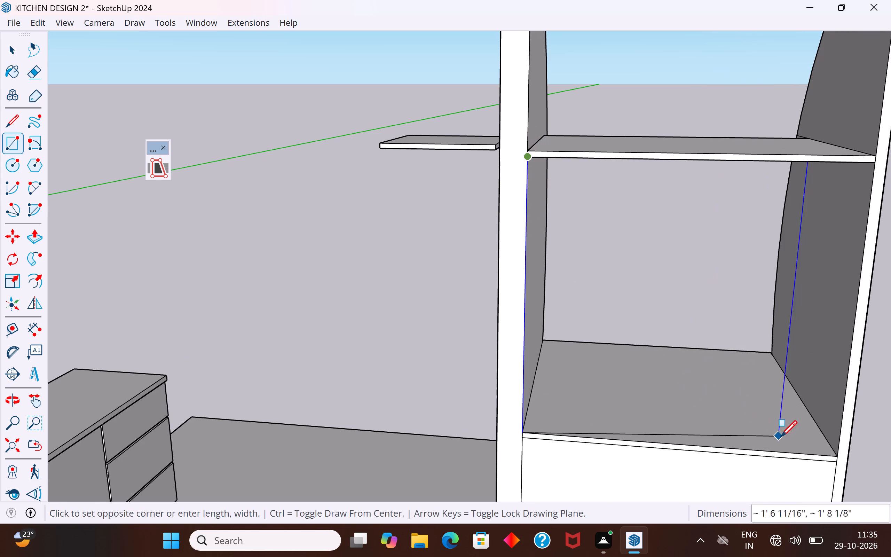
click(831, 454)
Draw a 1' 9 11/16" wide rectangle closing the back of the top compartment, from the upper frame corner to the upper shelf.
scroll(671, 527, down, 6)
scroll(567, 421, down, 5)
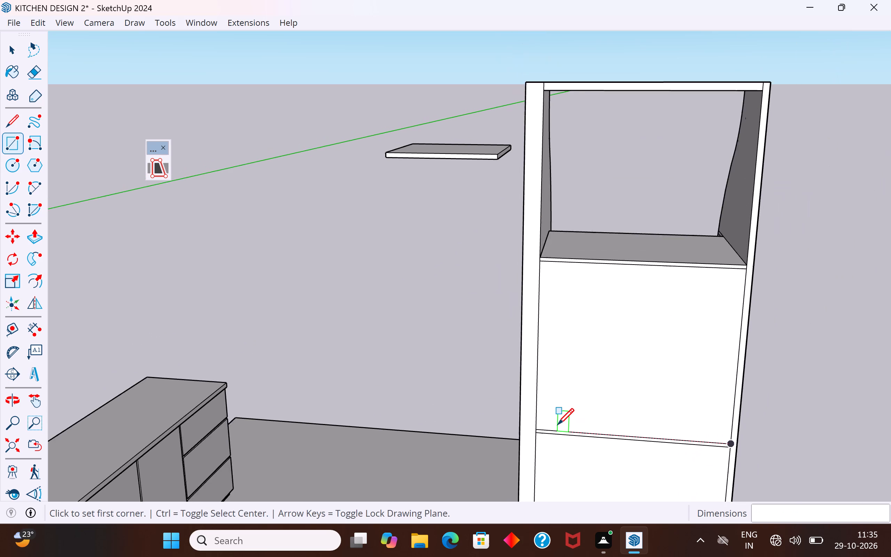
scroll(558, 424, down, 6)
scroll(592, 244, up, 2)
scroll(582, 275, down, 1)
middle_drag(582, 275, 561, 224)
click(449, 183)
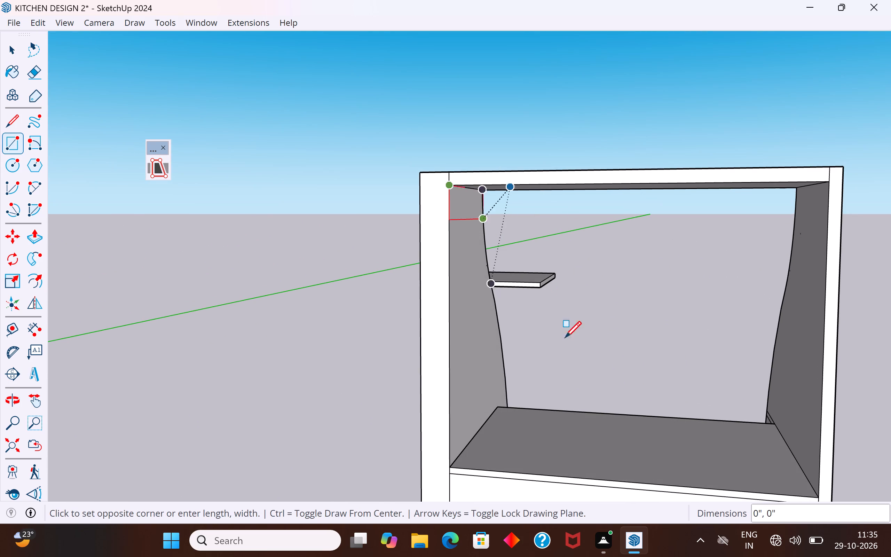
click(817, 497)
click(16, 55)
click(253, 126)
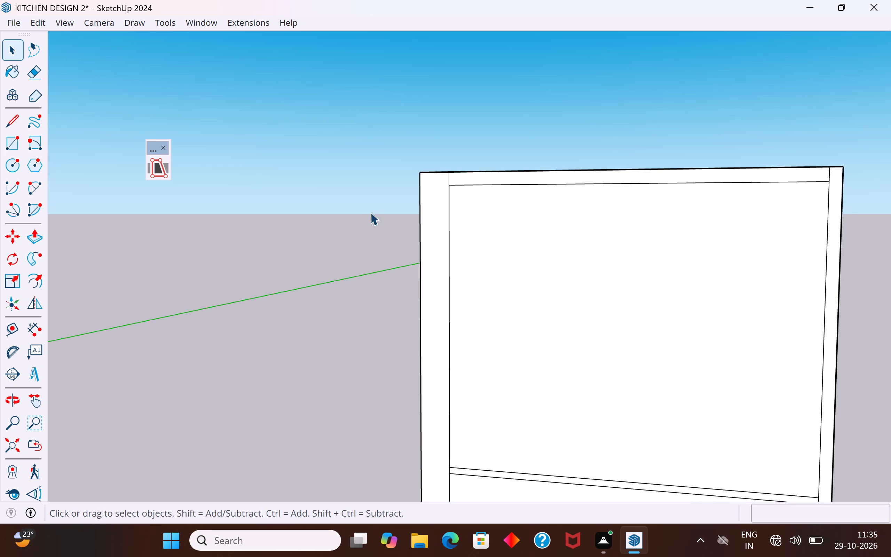
Reverse the inward-facing back panel faces in all four compartments of the shelf unit.
scroll(370, 212, down, 12)
middle_drag(484, 269, 0, 419)
middle_drag(483, 277, 324, 198)
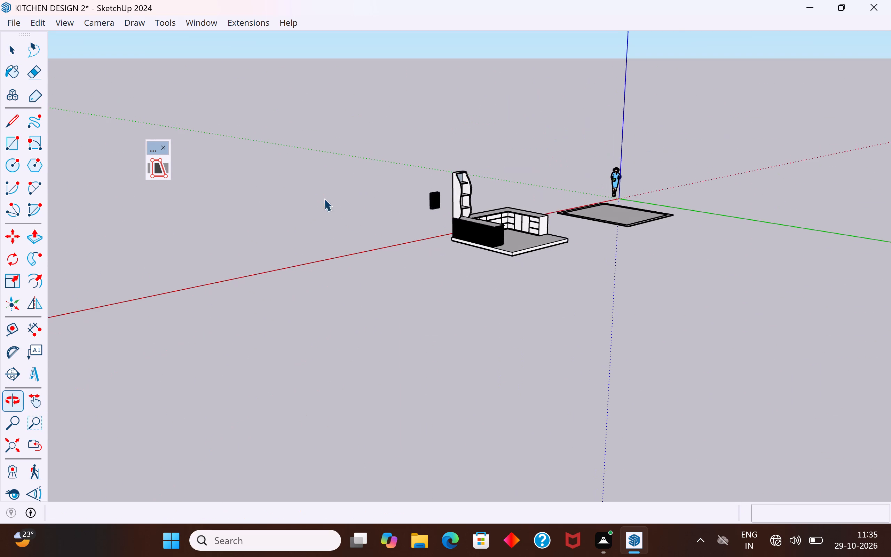
scroll(452, 192, up, 12)
middle_drag(460, 186, 345, 210)
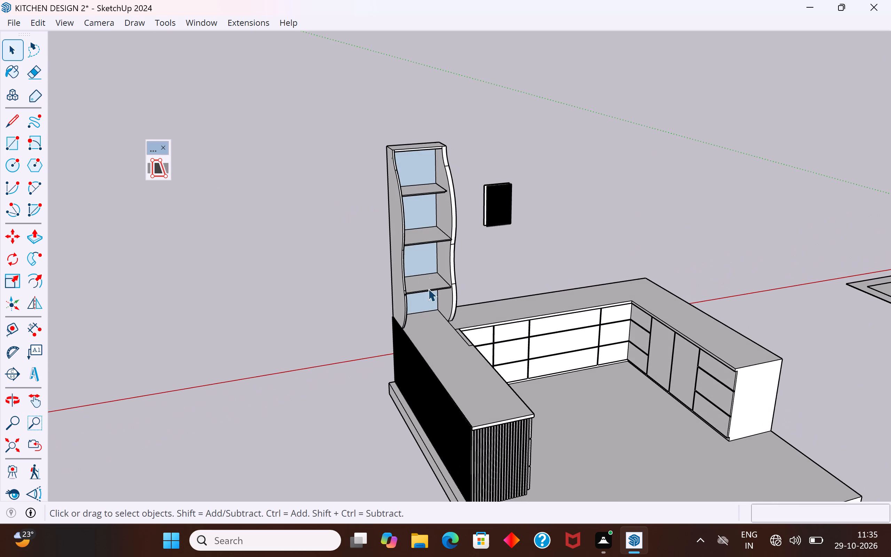
click(420, 170)
right_click(420, 170)
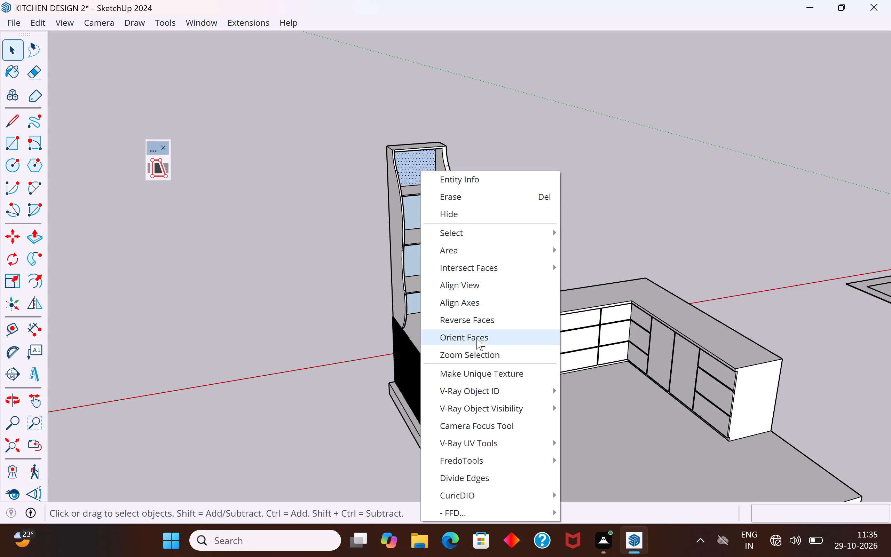
click(489, 322)
click(423, 214)
right_click(423, 214)
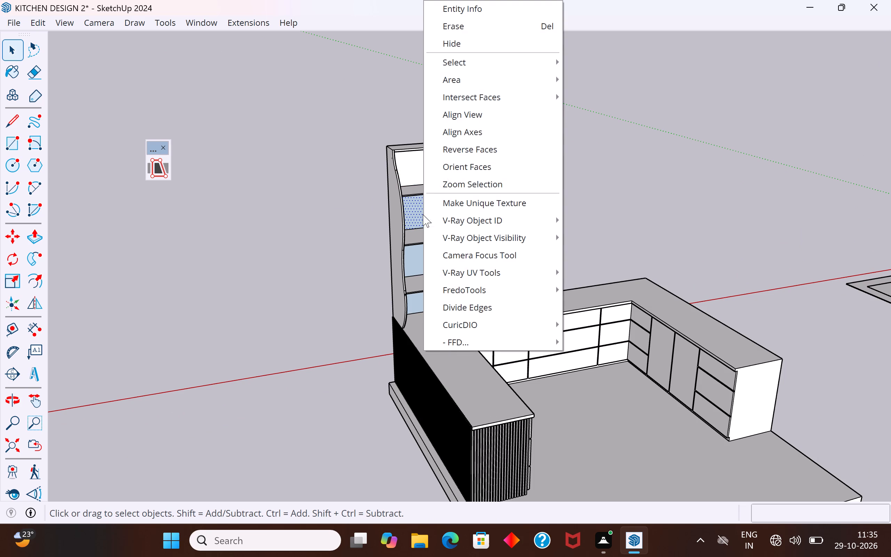
click(449, 150)
click(424, 252)
right_click(424, 252)
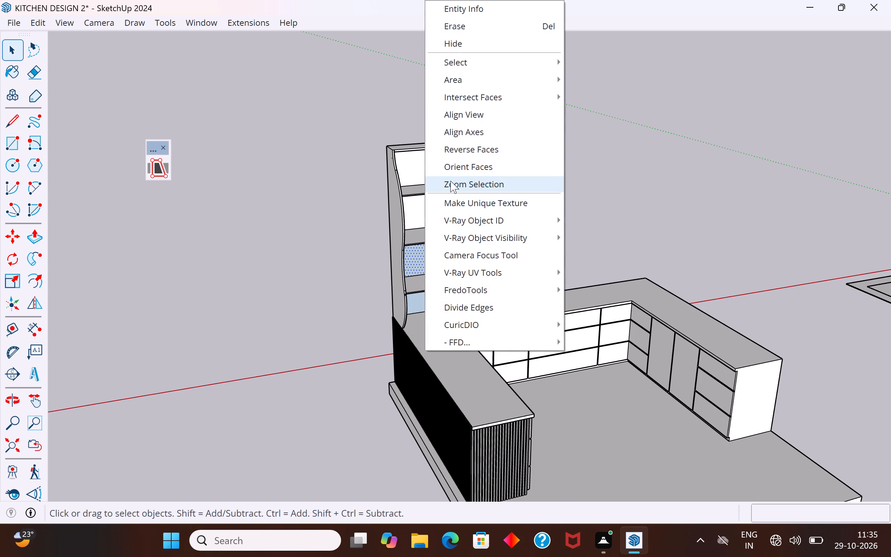
click(464, 149)
click(424, 304)
right_click(424, 304)
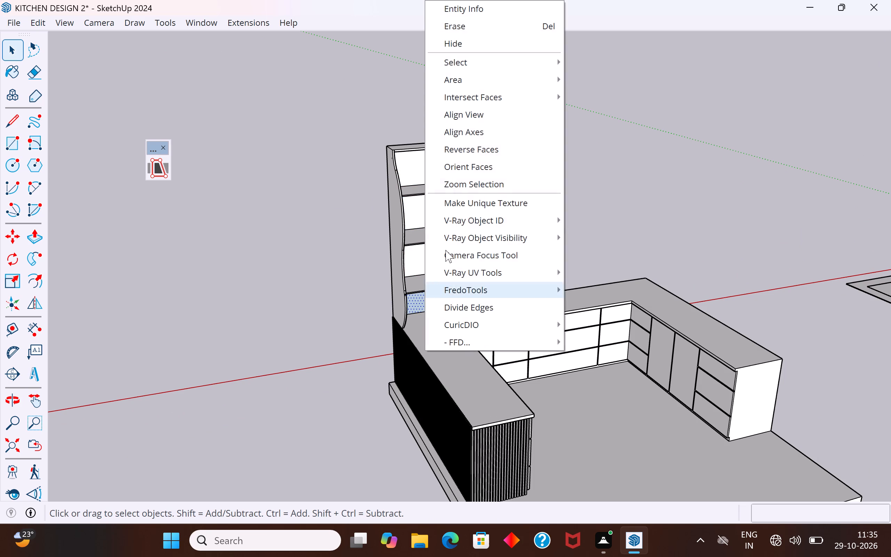
click(473, 143)
click(566, 149)
Erase the leftover lines on the countertop at the inner corner in front of the shelf unit's side panel.
scroll(580, 226, down, 5)
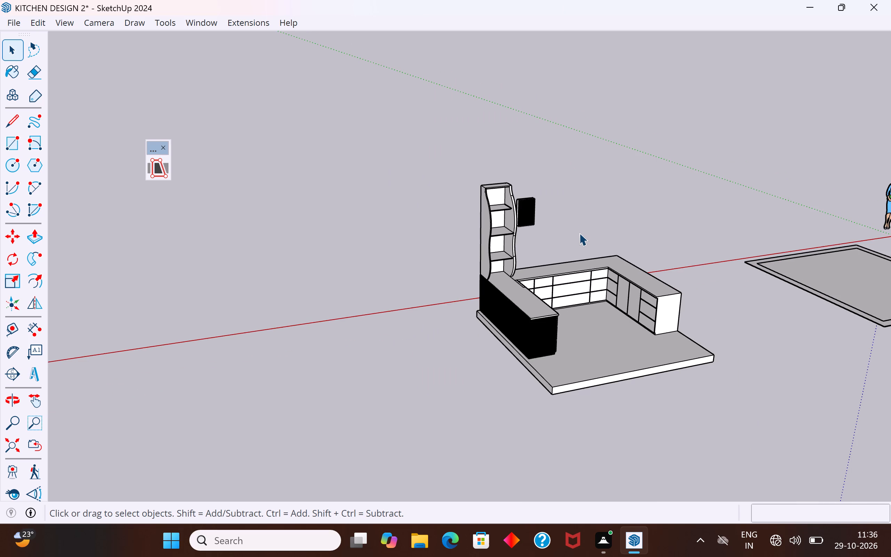
middle_drag(573, 247, 411, 336)
scroll(411, 336, down, 1)
middle_drag(458, 343, 470, 207)
scroll(475, 308, up, 10)
middle_drag(499, 293, 519, 365)
scroll(498, 292, up, 6)
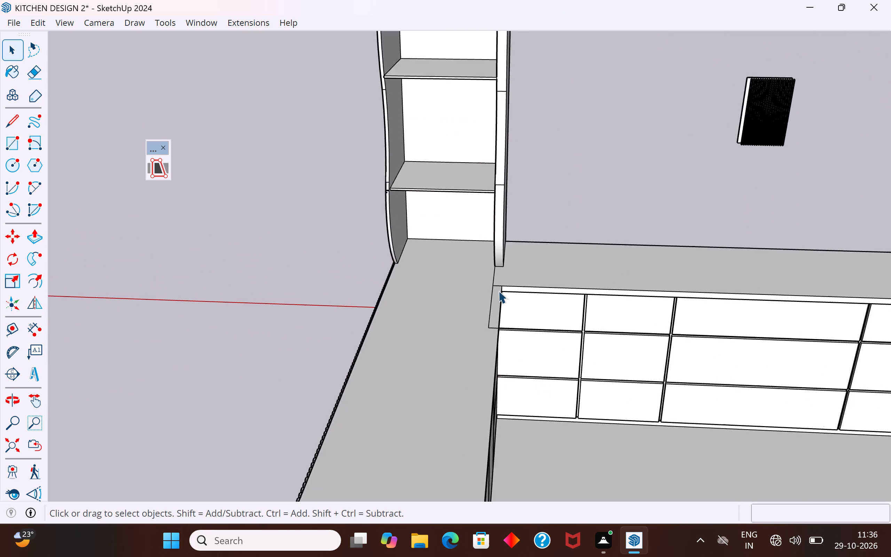
scroll(498, 291, up, 2)
middle_drag(496, 284, 501, 334)
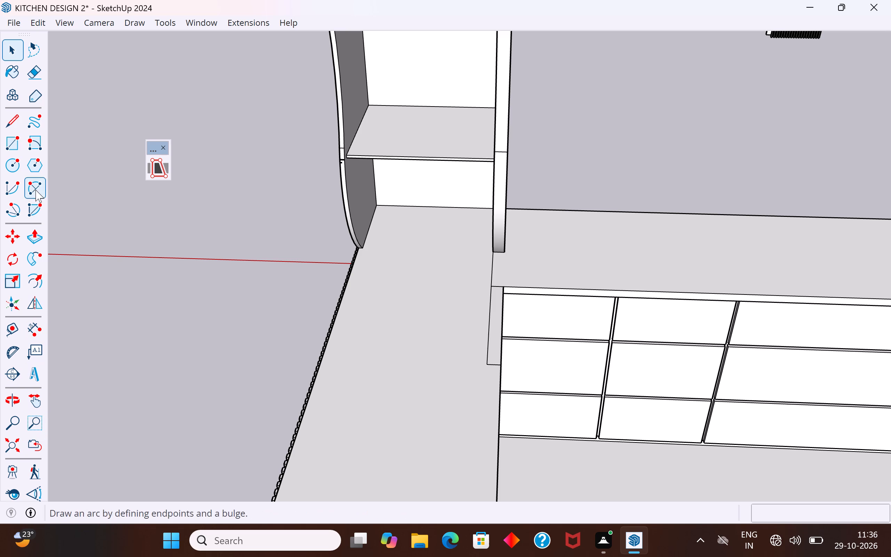
click(38, 71)
scroll(588, 295, up, 2)
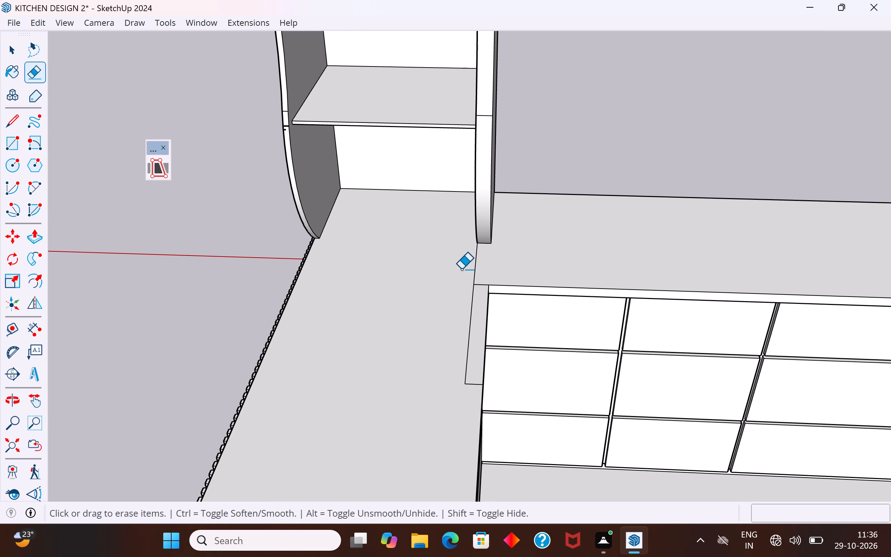
drag(474, 258, 484, 259)
drag(480, 277, 465, 309)
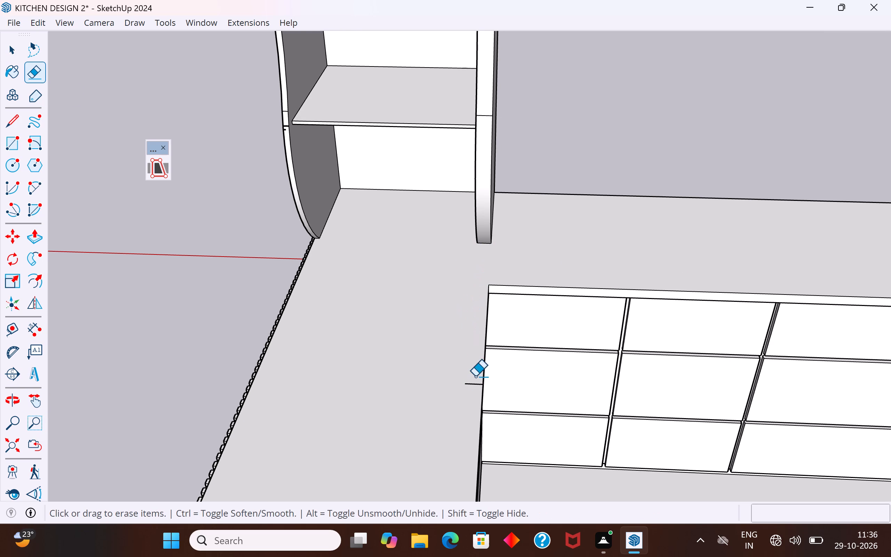
drag(475, 381, 472, 400)
Push/Pull the inner face of the side panel on the fluted counter side 1 1/4" inward to thicken it.
scroll(487, 215, down, 5)
middle_drag(457, 291, 636, 194)
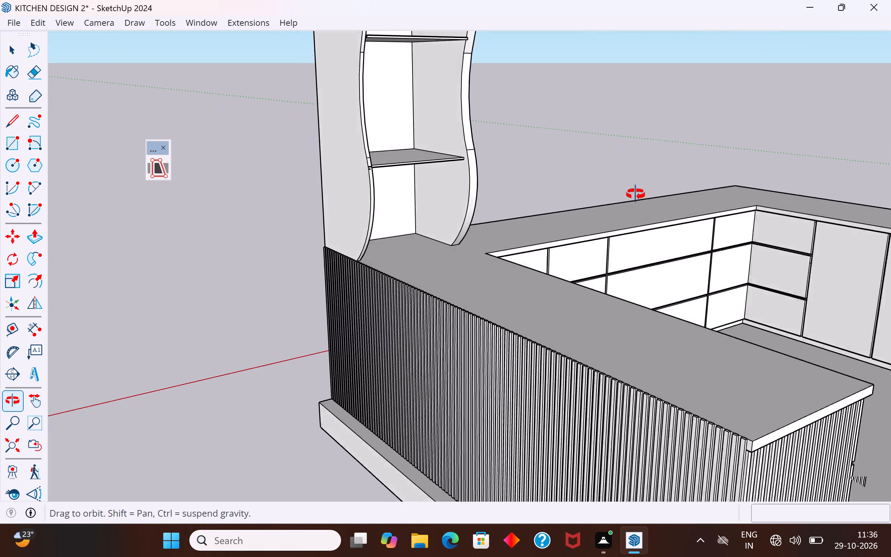
middle_drag(636, 194, 395, 195)
click(15, 49)
click(185, 175)
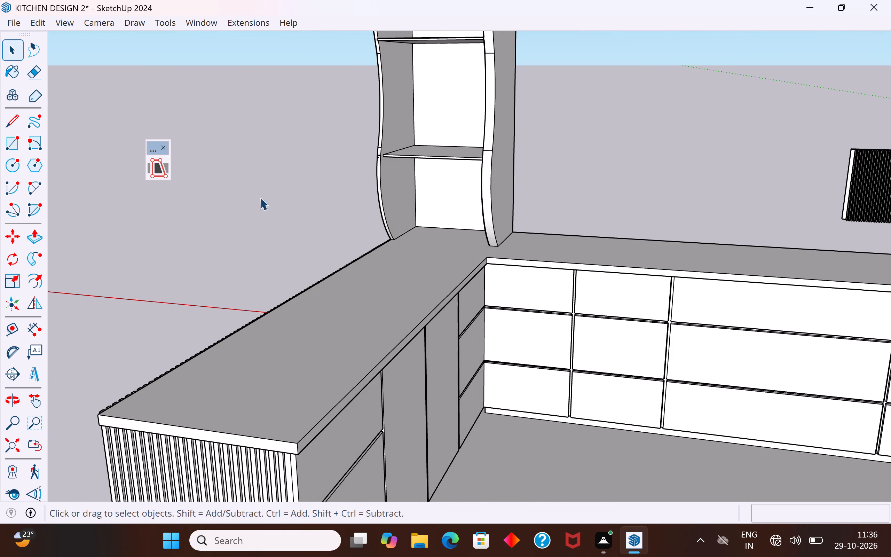
click(391, 191)
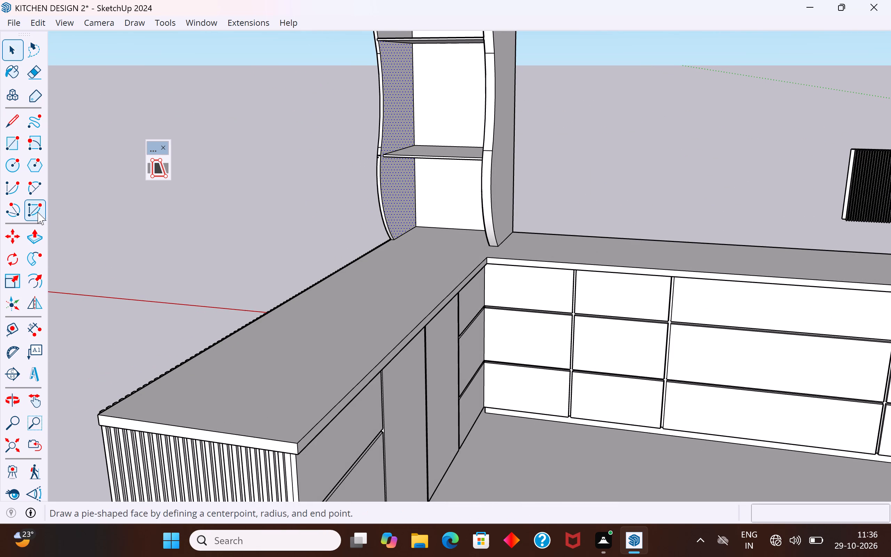
click(40, 231)
click(404, 186)
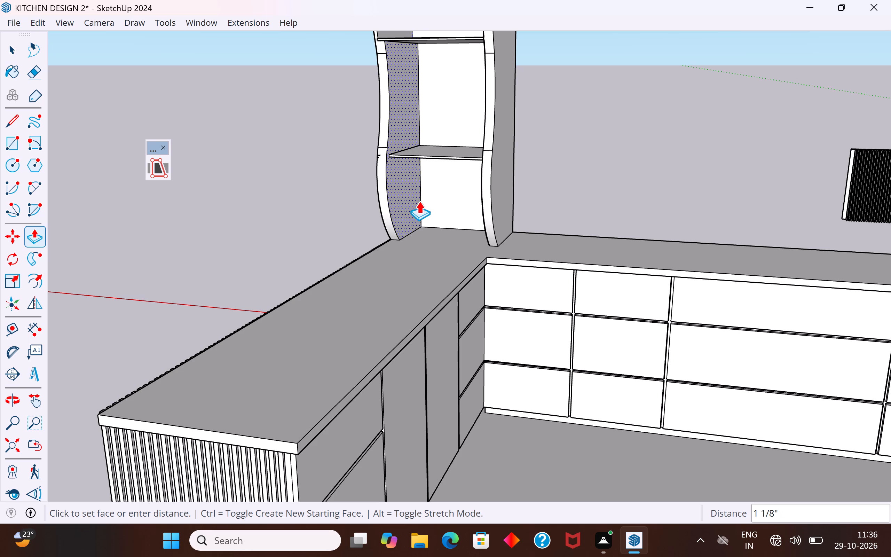
middle_drag(419, 203, 481, 224)
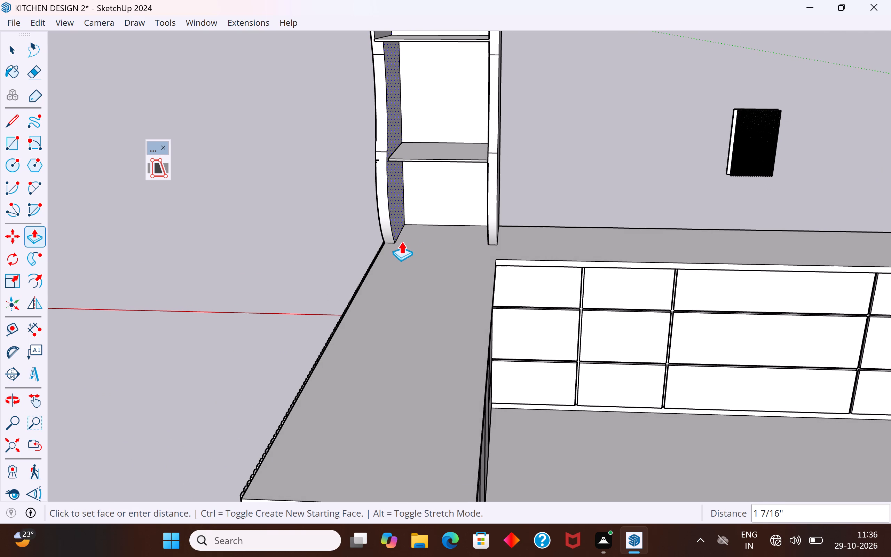
click(401, 241)
click(18, 48)
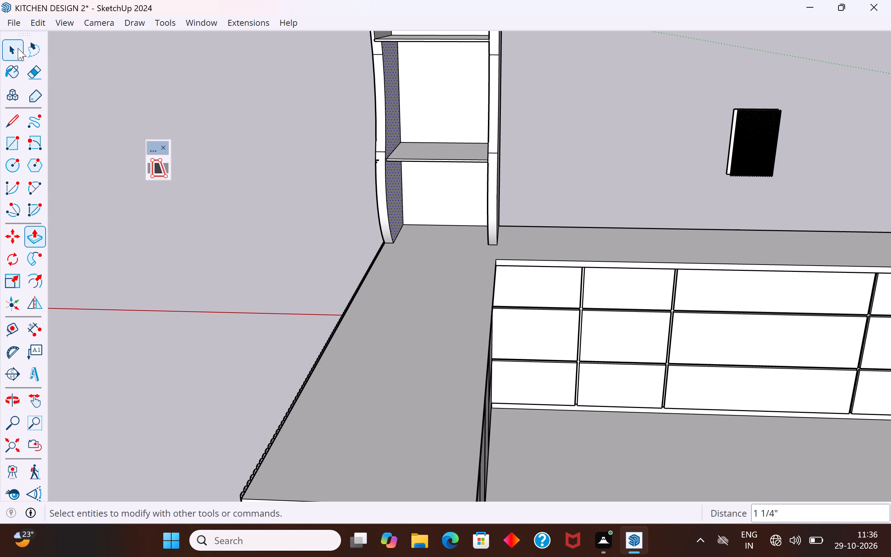
click(290, 155)
Examine the shelf unit, counters and cabinet fronts from several sides, down to the plinth at the inner corner, for remaining defects.
scroll(382, 313, down, 5)
scroll(380, 281, down, 5)
middle_drag(402, 291, 705, 311)
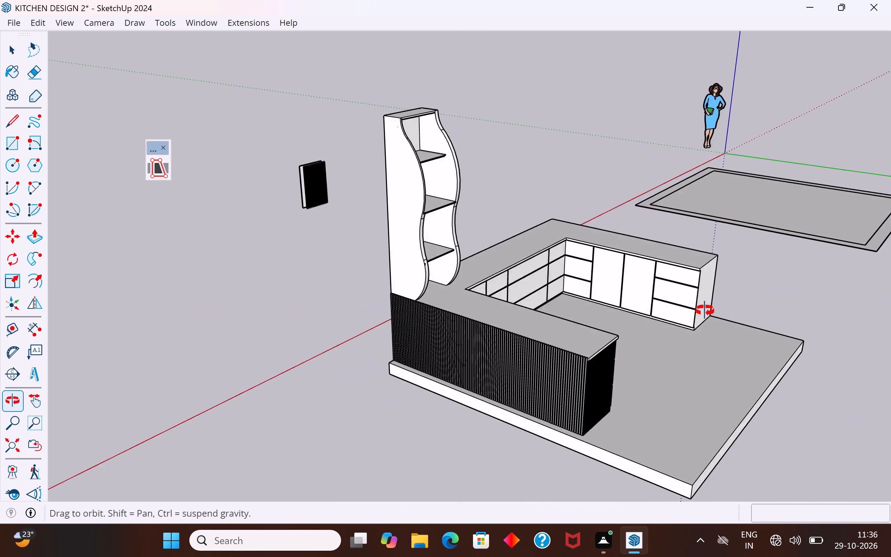
middle_drag(705, 311, 642, 242)
scroll(348, 314, down, 10)
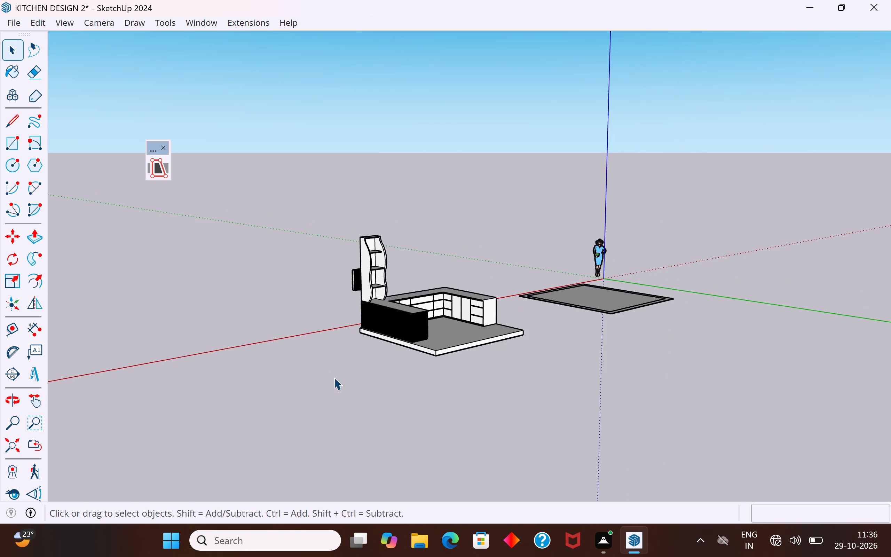
click(334, 377)
scroll(378, 337, up, 3)
scroll(459, 198, down, 3)
middle_drag(463, 236, 480, 365)
scroll(481, 367, up, 5)
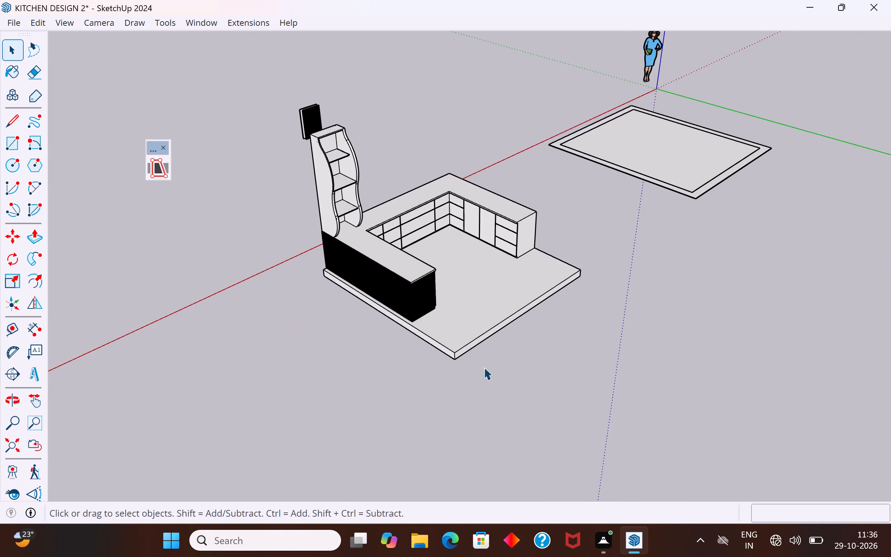
middle_drag(499, 352, 284, 299)
scroll(357, 201, up, 4)
middle_drag(490, 274, 470, 278)
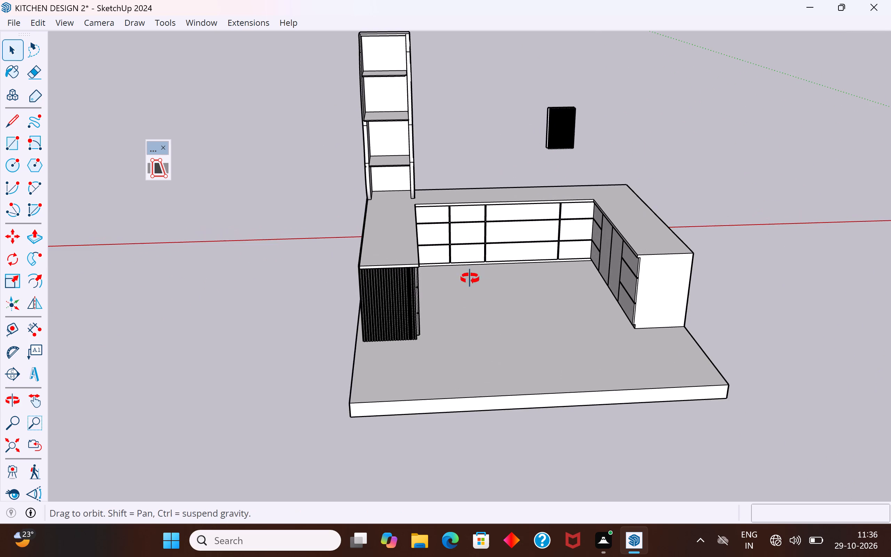
middle_drag(470, 278, 266, 281)
scroll(329, 241, up, 5)
middle_drag(320, 324, 498, 184)
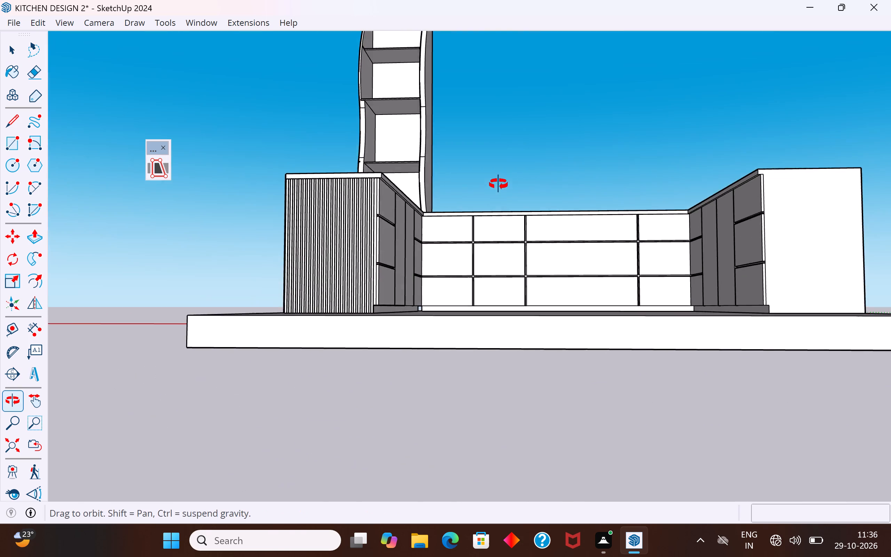
middle_drag(498, 184, 516, 274)
scroll(740, 317, up, 3)
middle_drag(727, 309, 616, 224)
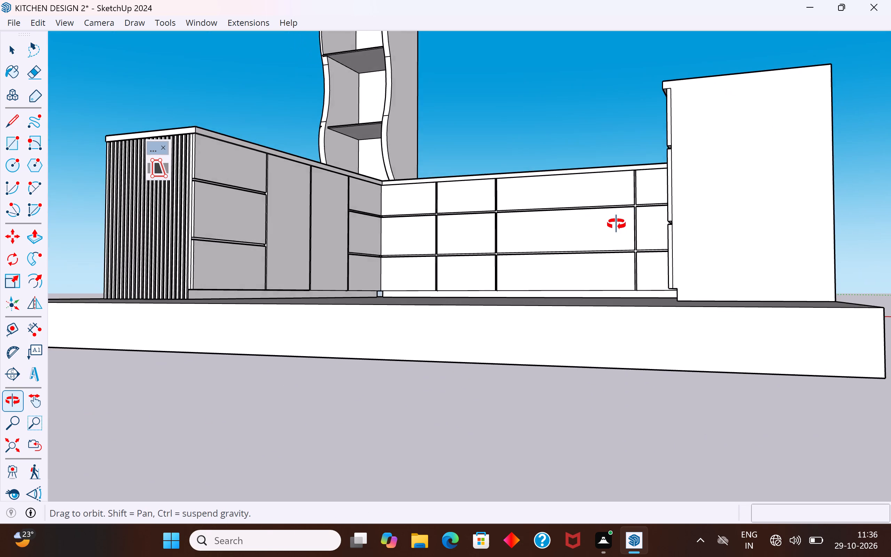
middle_drag(616, 224, 634, 235)
scroll(363, 281, up, 10)
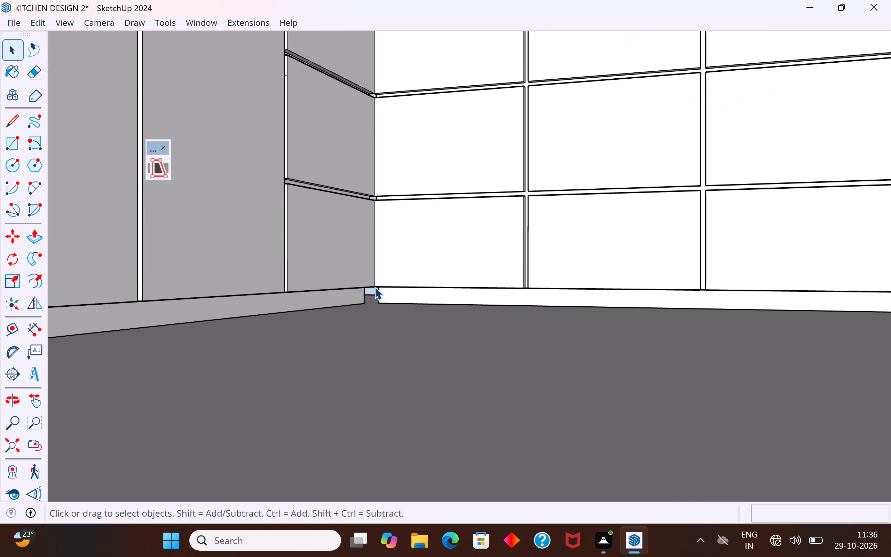
Draw lines extending both plinths' bottom edges across the gap at the inner corner until they meet, the second about 1 5/16" long.
scroll(374, 287, up, 3)
middle_drag(385, 299, 335, 308)
scroll(358, 305, up, 4)
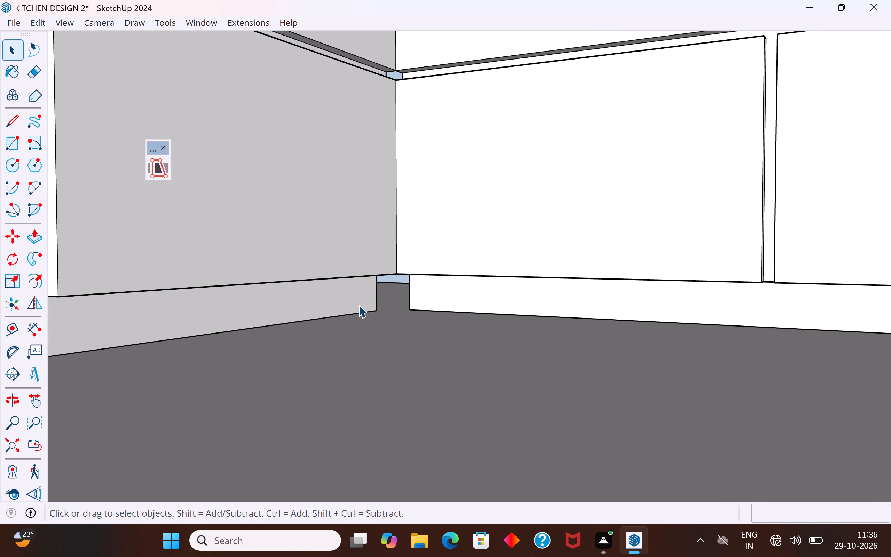
click(13, 124)
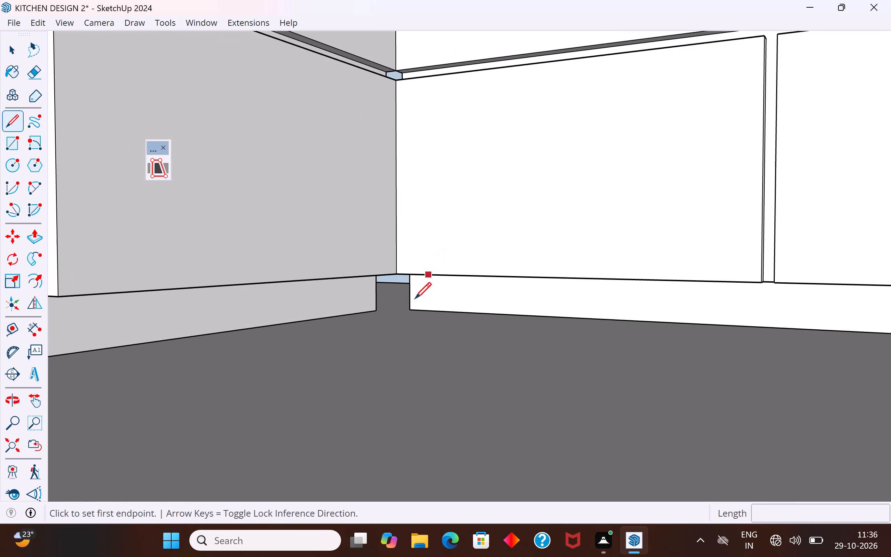
scroll(388, 314, up, 10)
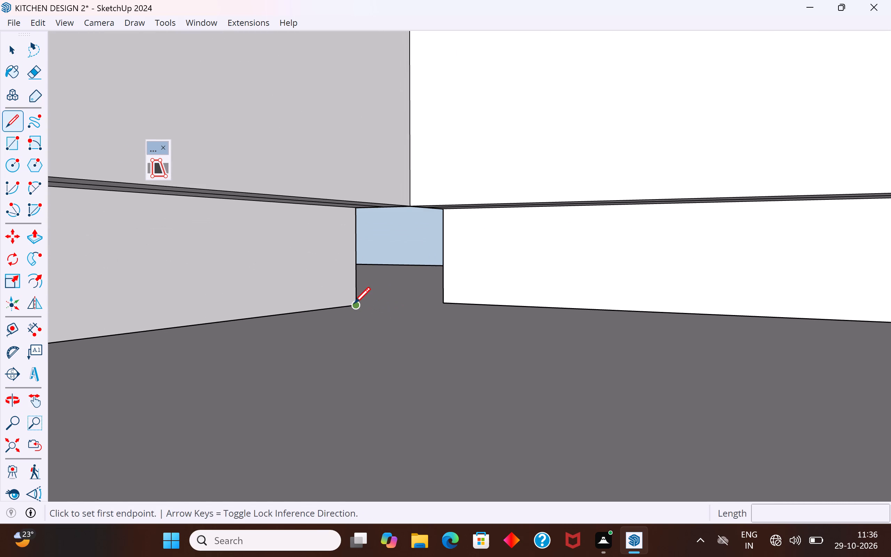
click(354, 303)
click(420, 299)
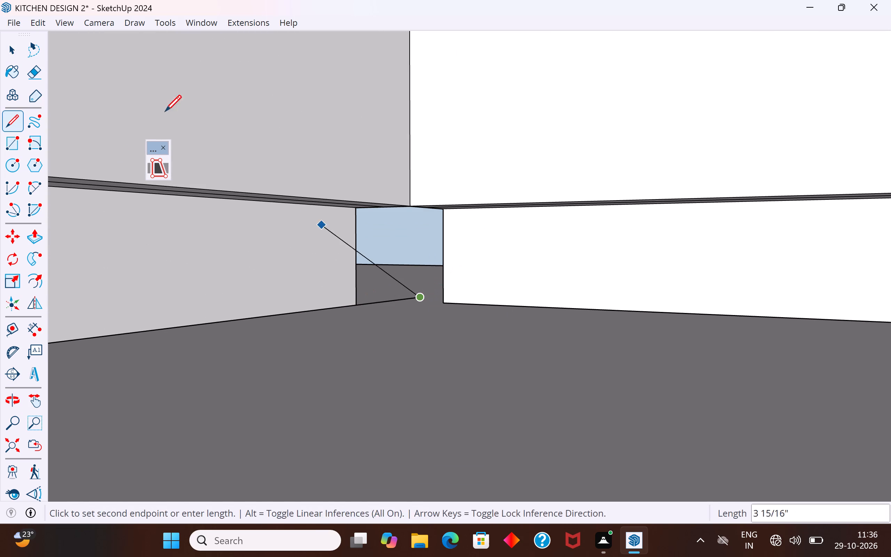
click(11, 52)
click(16, 115)
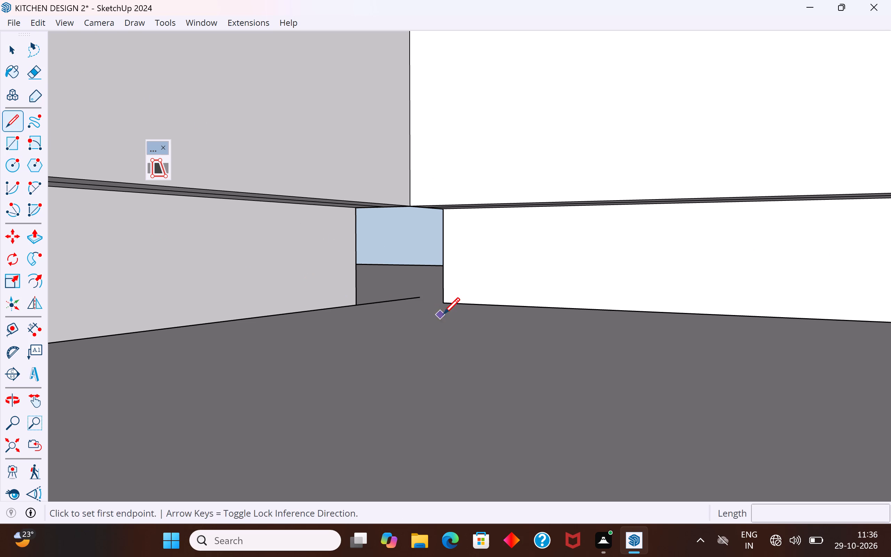
click(444, 306)
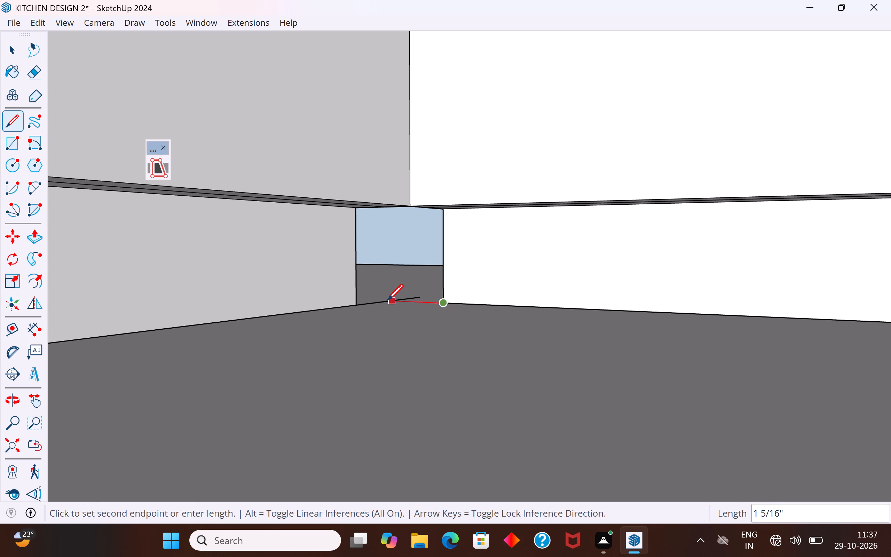
click(387, 300)
click(15, 47)
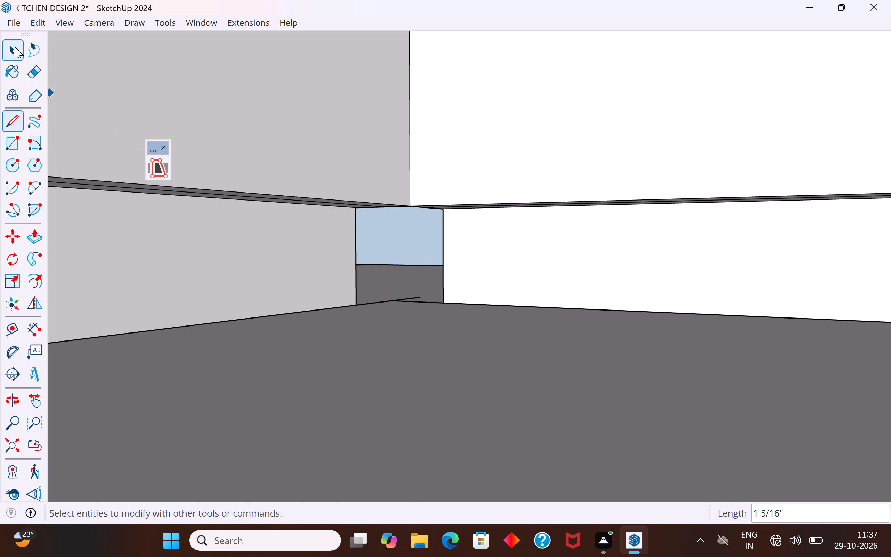
Draw a vertical line up from where the two floor lines meet towards the cabinets' underside in the inner-corner plinth gap.
click(9, 120)
middle_drag(347, 293, 314, 279)
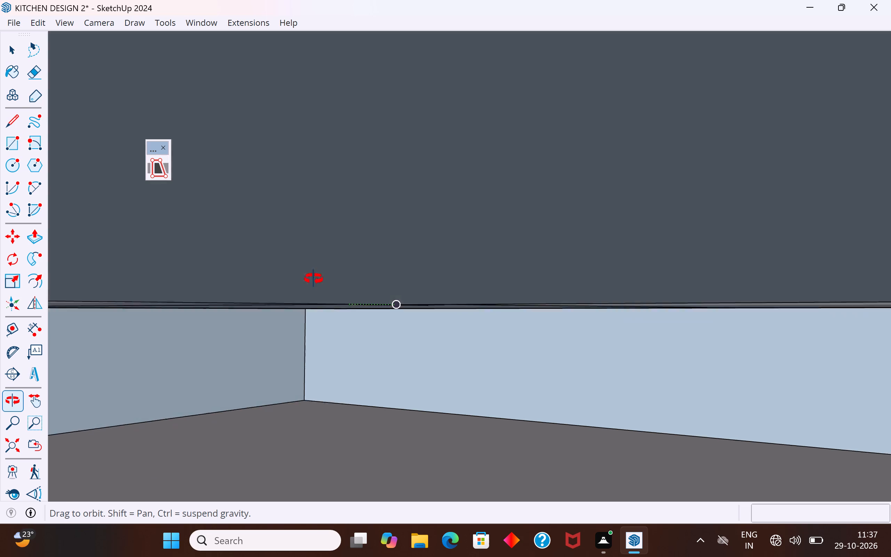
middle_drag(314, 279, 262, 279)
middle_drag(393, 313, 383, 307)
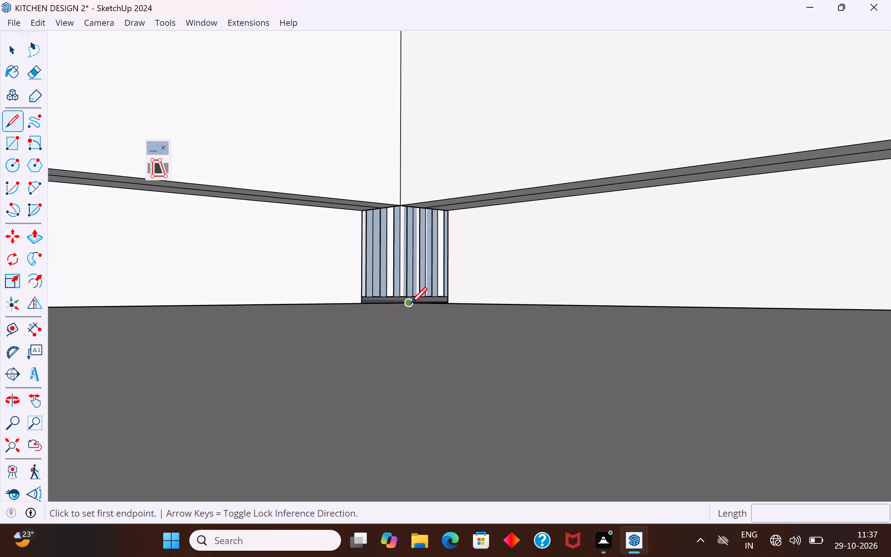
click(411, 303)
scroll(415, 210, up, 4)
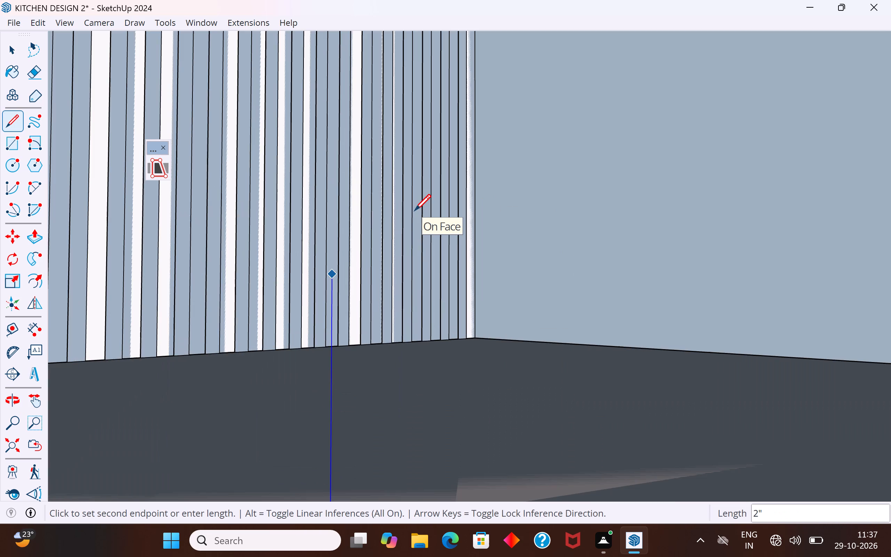
scroll(415, 210, down, 1)
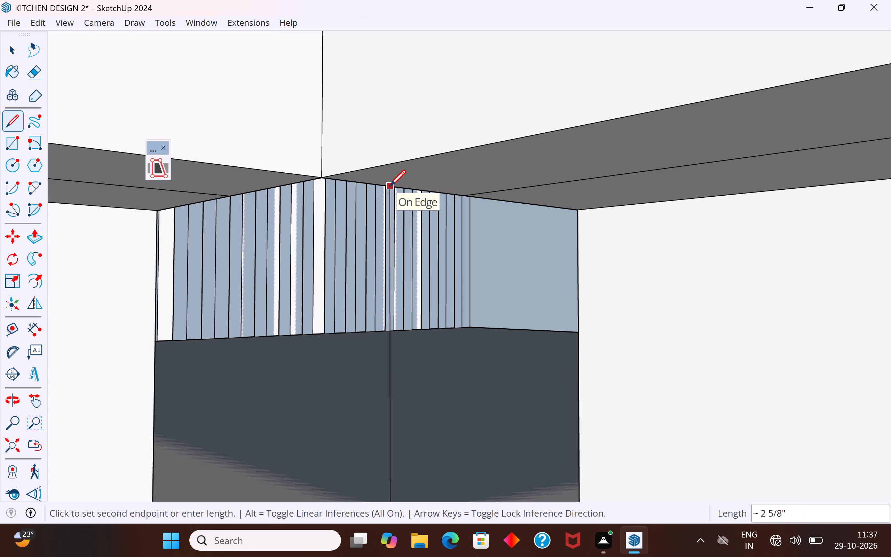
scroll(389, 186, up, 2)
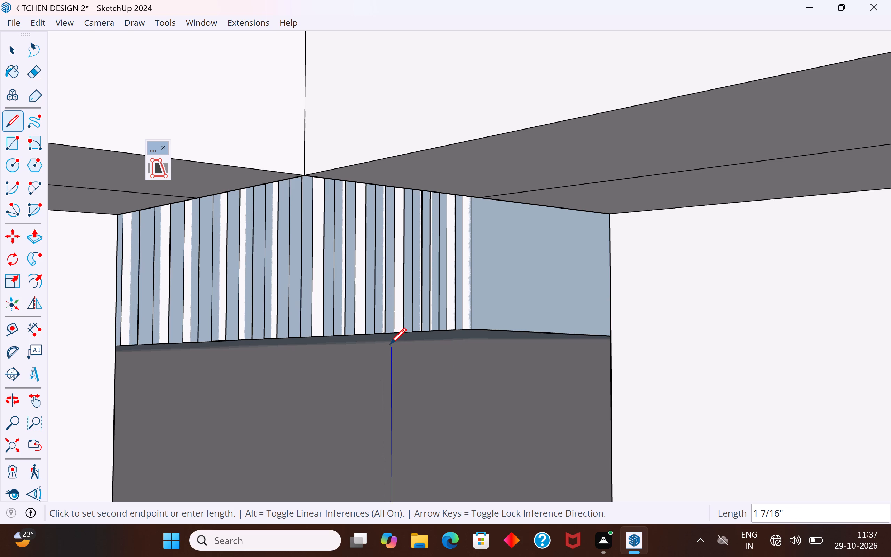
click(392, 358)
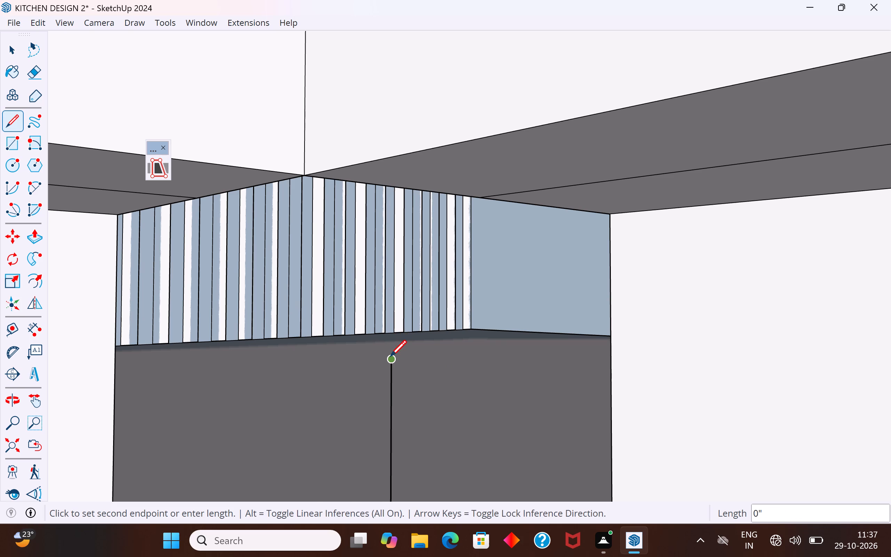
click(390, 356)
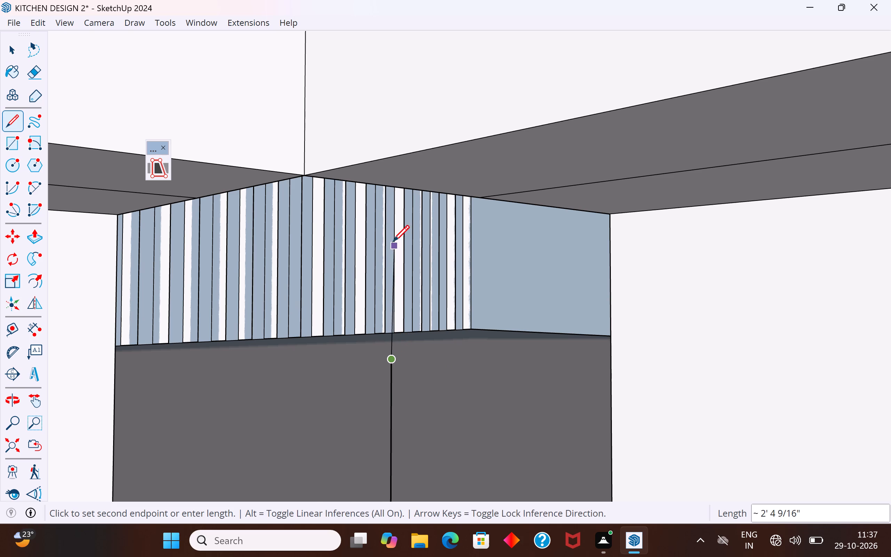
scroll(390, 201, up, 2)
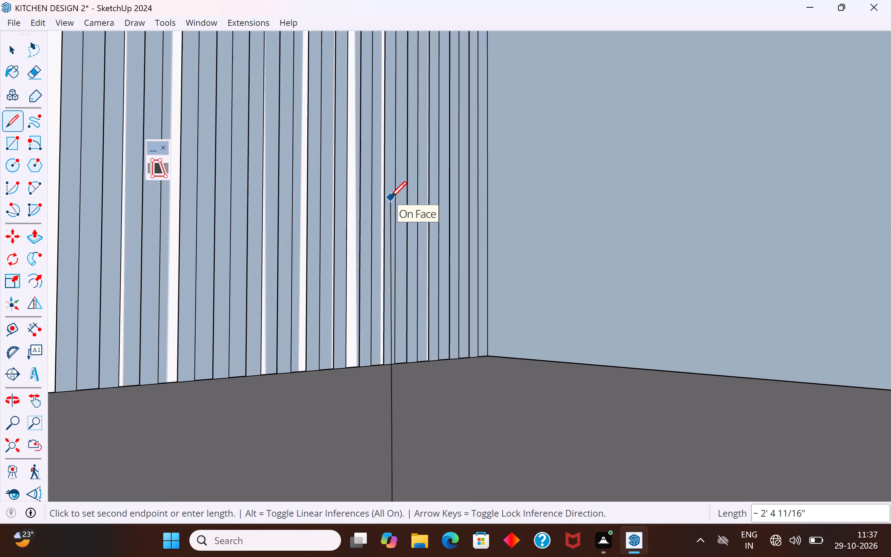
scroll(390, 197, down, 3)
scroll(390, 189, up, 2)
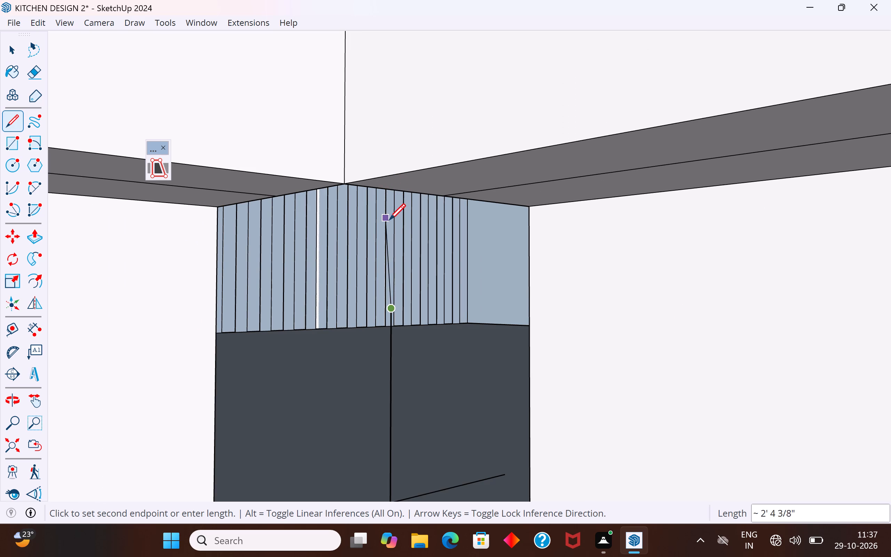
click(389, 228)
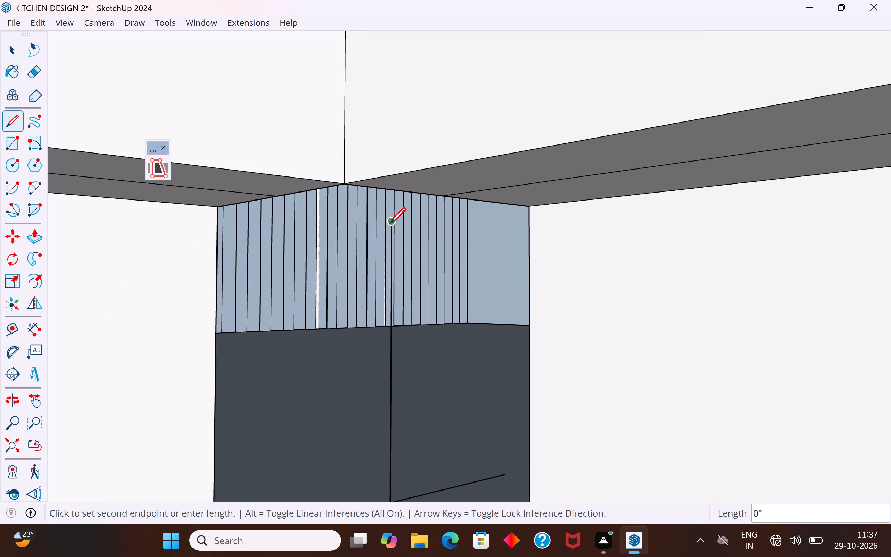
click(391, 218)
scroll(388, 192, up, 2)
middle_drag(391, 193, 475, 221)
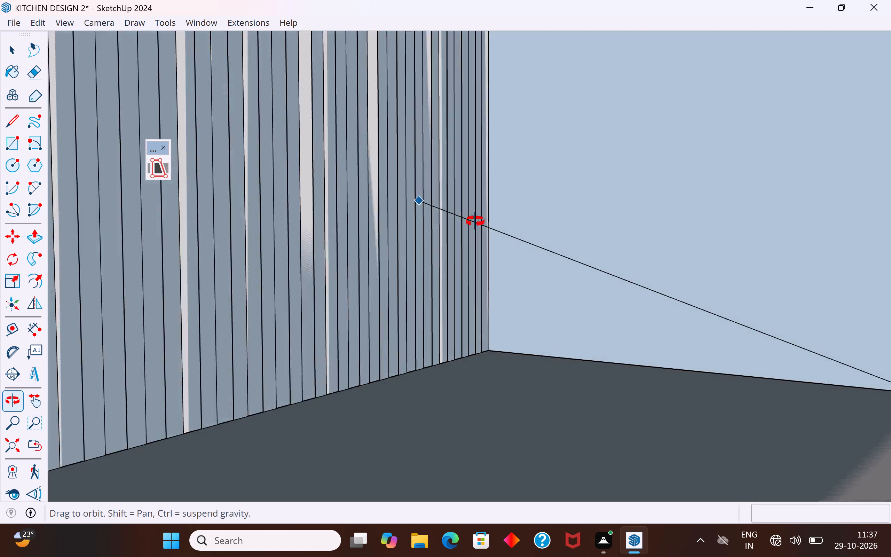
middle_drag(475, 221, 667, 257)
scroll(439, 319, down, 11)
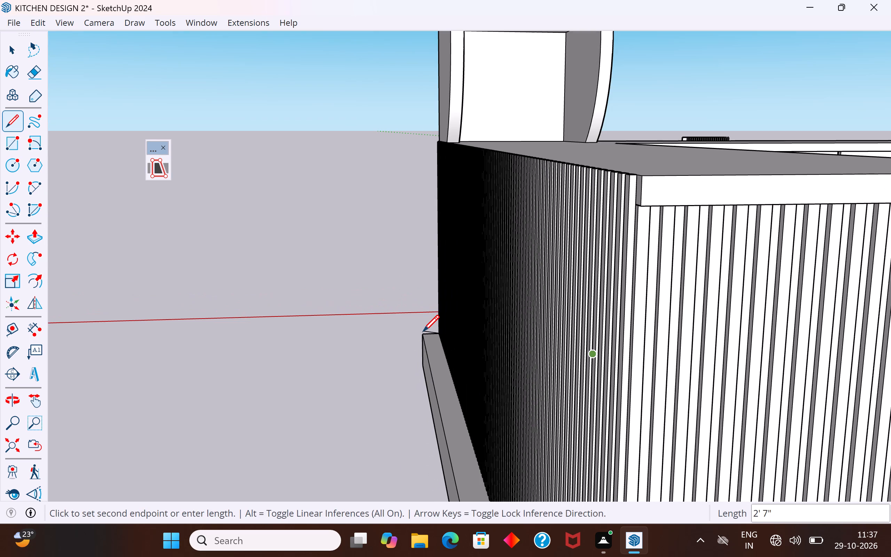
key(Escape)
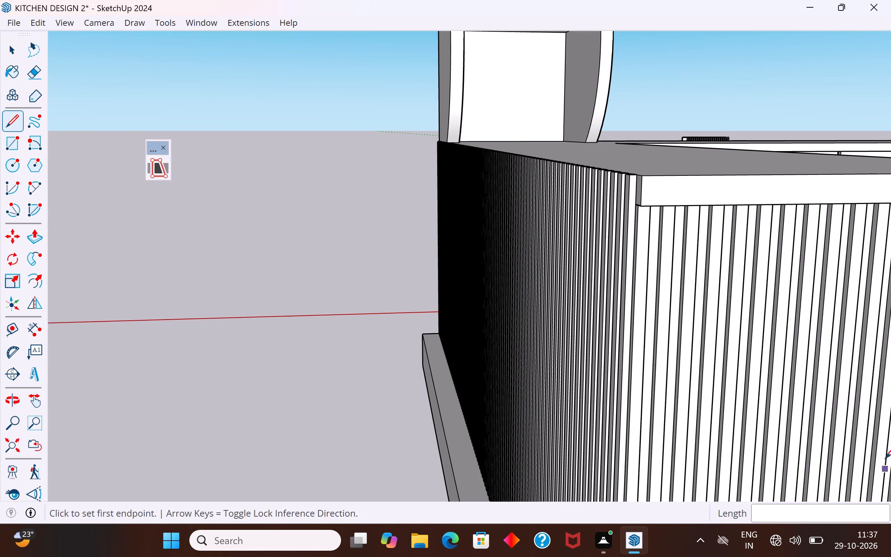
click(23, 48)
click(16, 48)
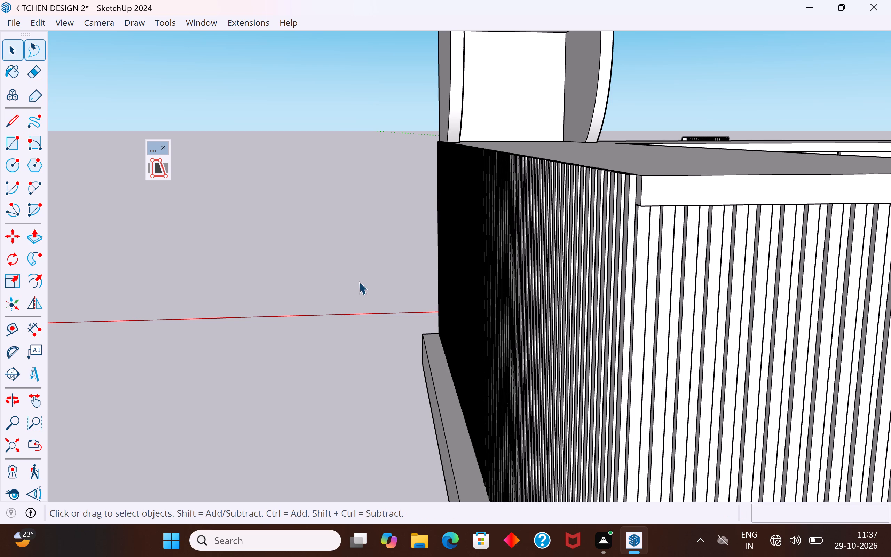
click(359, 282)
Draw a 2" by 1 5/16" rectangle extending the fluted counter run's plinth to the vertical line at the inner corner.
scroll(299, 321, down, 13)
middle_drag(385, 325, 220, 377)
scroll(365, 318, up, 4)
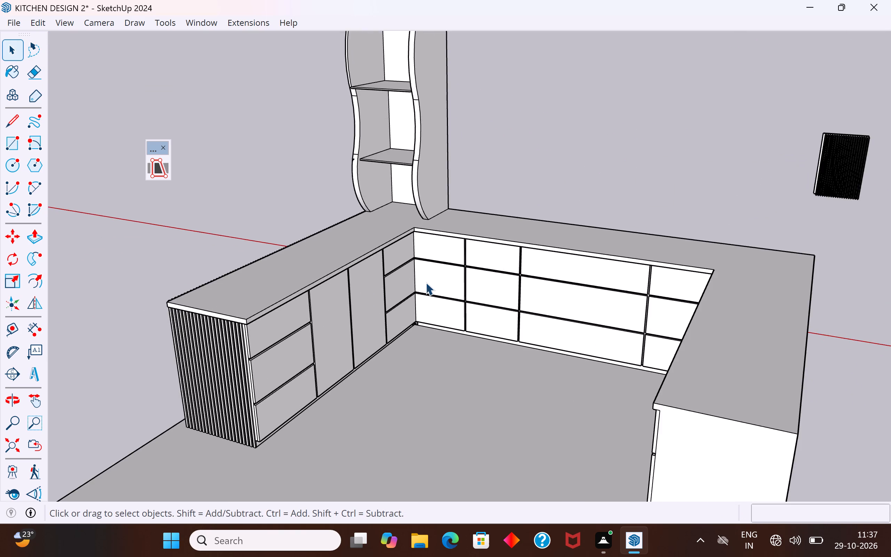
scroll(426, 282, up, 18)
middle_drag(410, 340, 354, 217)
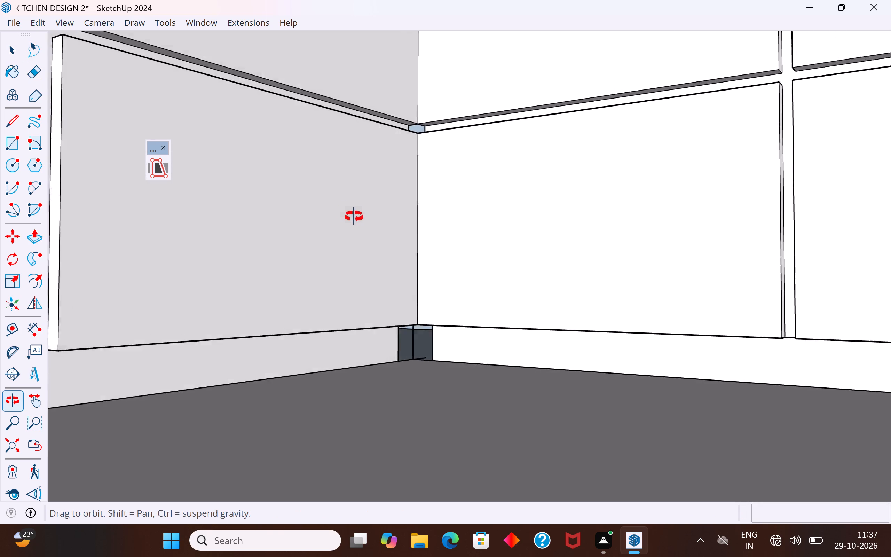
middle_drag(354, 217, 339, 244)
scroll(393, 379, up, 1)
middle_drag(393, 379, 389, 343)
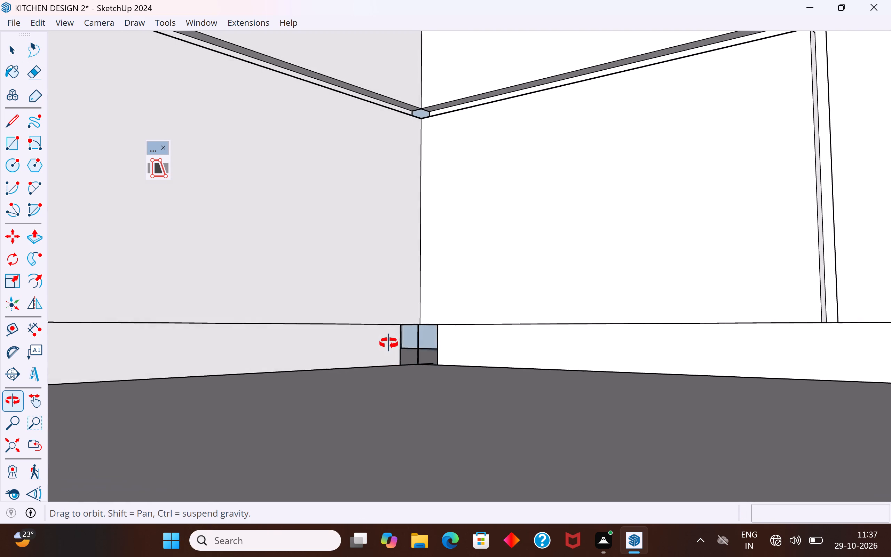
middle_drag(389, 343, 392, 337)
scroll(397, 354, up, 6)
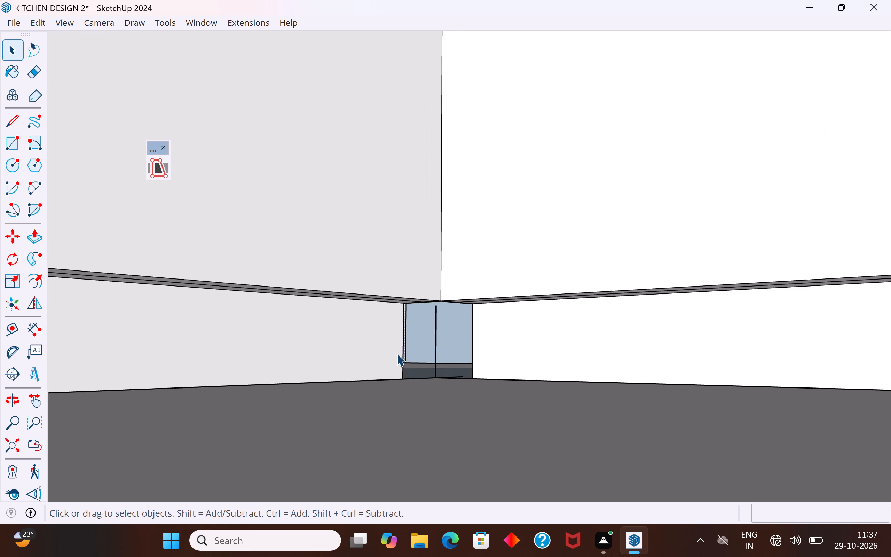
scroll(397, 354, up, 7)
middle_drag(397, 354, 388, 350)
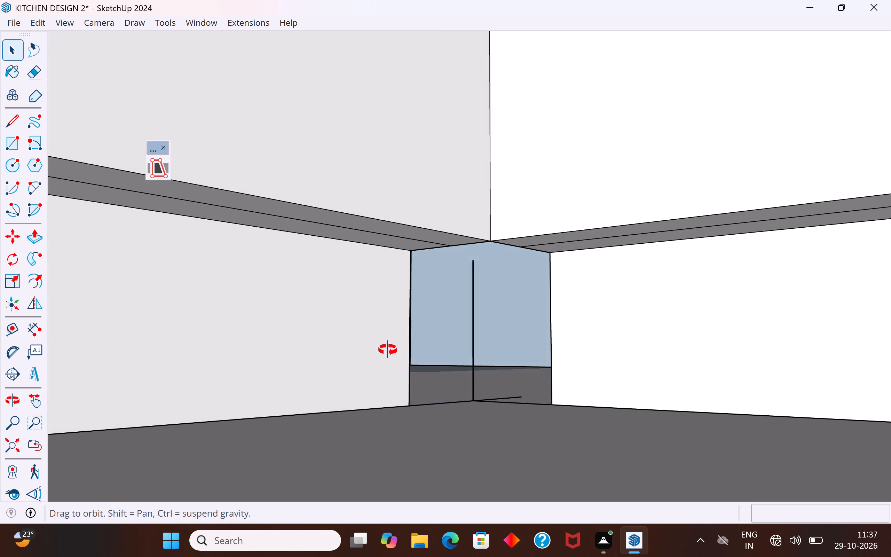
middle_drag(388, 350, 312, 344)
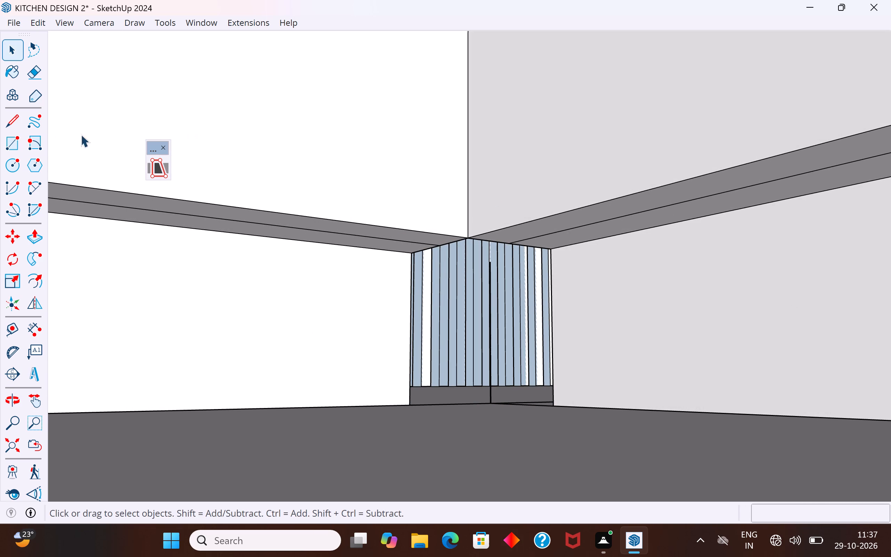
click(9, 141)
click(415, 254)
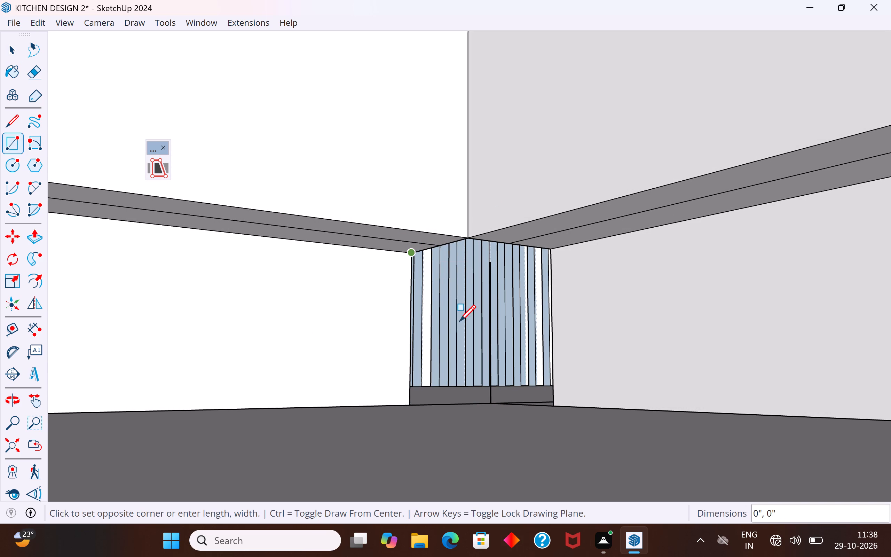
click(489, 403)
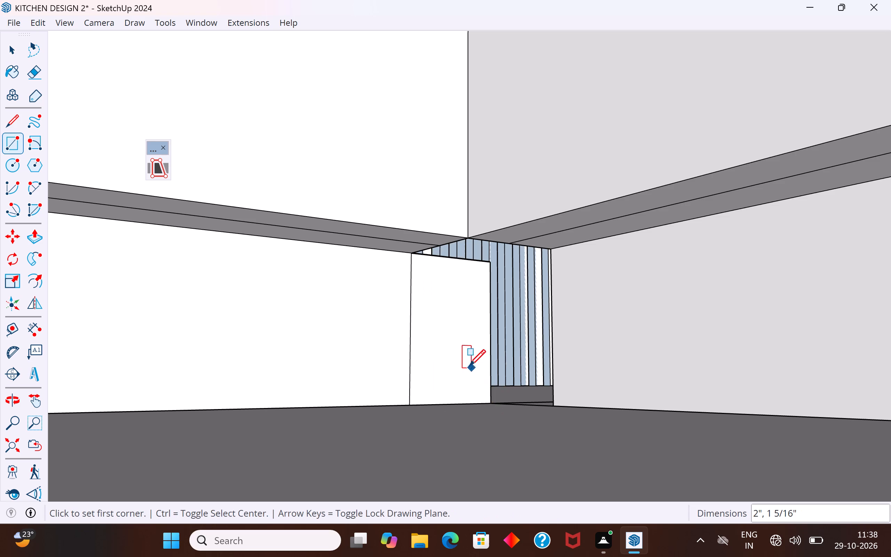
Draw a 2" by 1 5/16" rectangle extending the adjoining drawer run's plinth to the inner corner, closing the remaining gap.
middle_drag(474, 368, 599, 360)
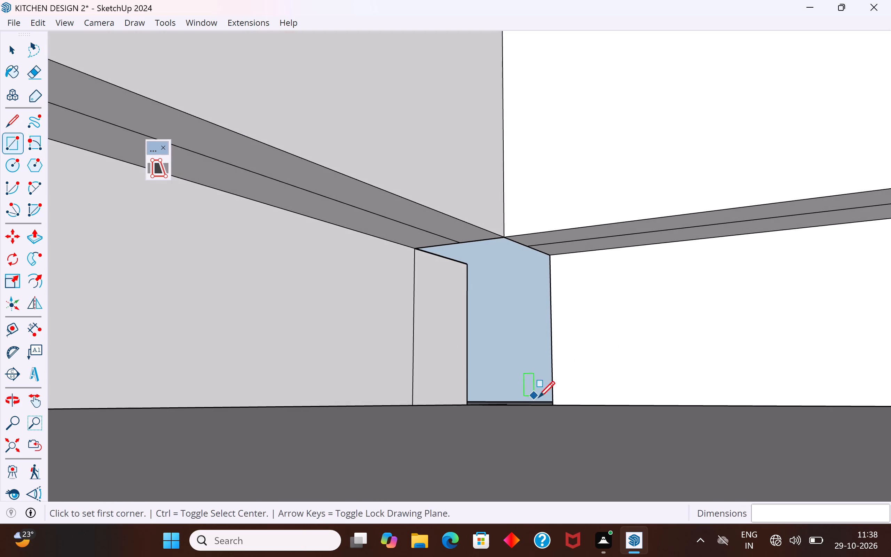
click(553, 404)
click(468, 266)
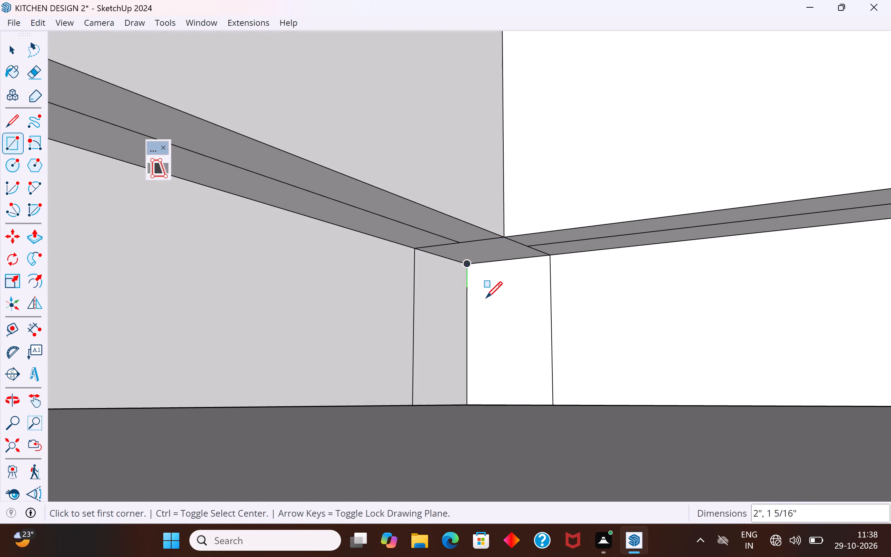
middle_drag(477, 302, 388, 299)
middle_drag(431, 329, 440, 390)
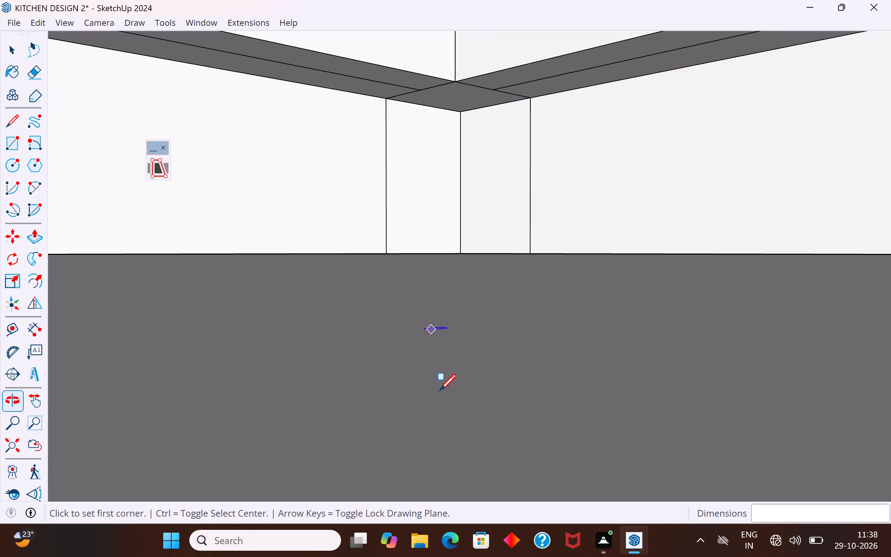
scroll(497, 484, down, 4)
scroll(472, 393, down, 2)
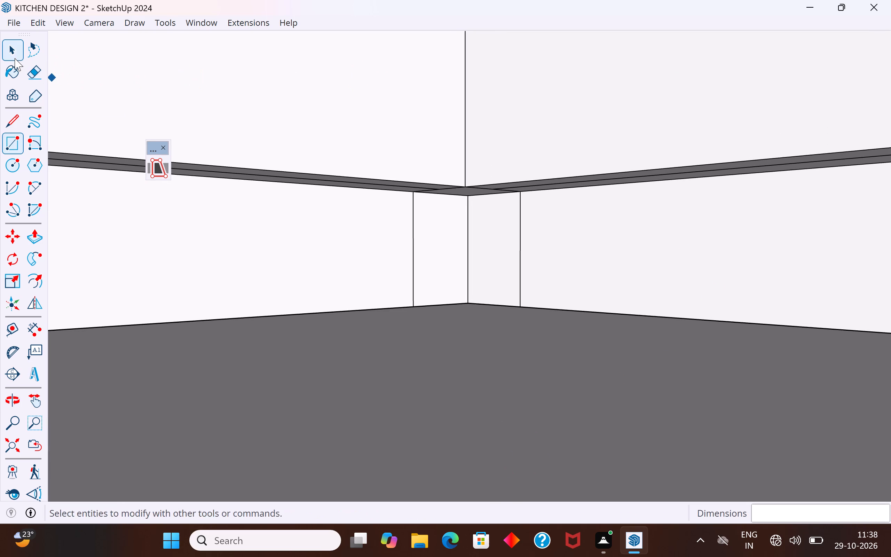
click(12, 52)
middle_drag(370, 260, 398, 250)
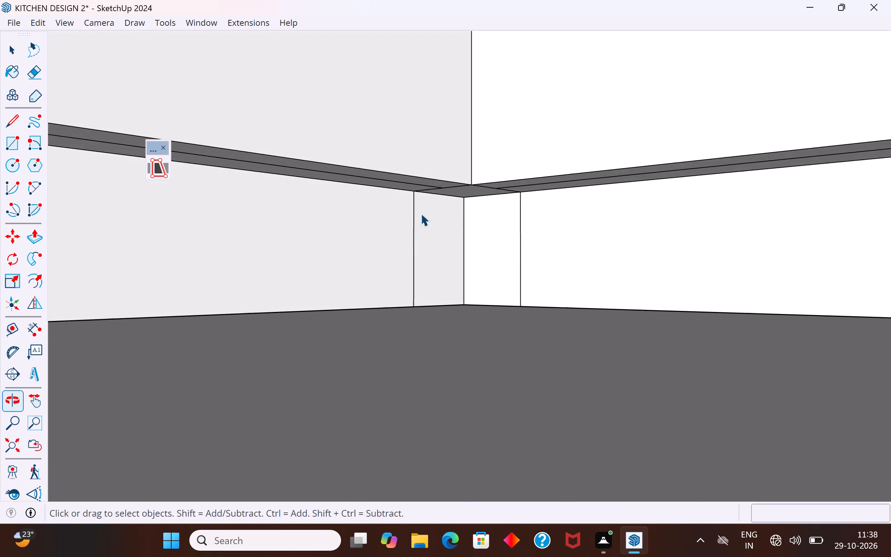
Delete the two vertical seam lines on the plinth faces either side of the inner corner.
scroll(425, 181, up, 5)
click(407, 217)
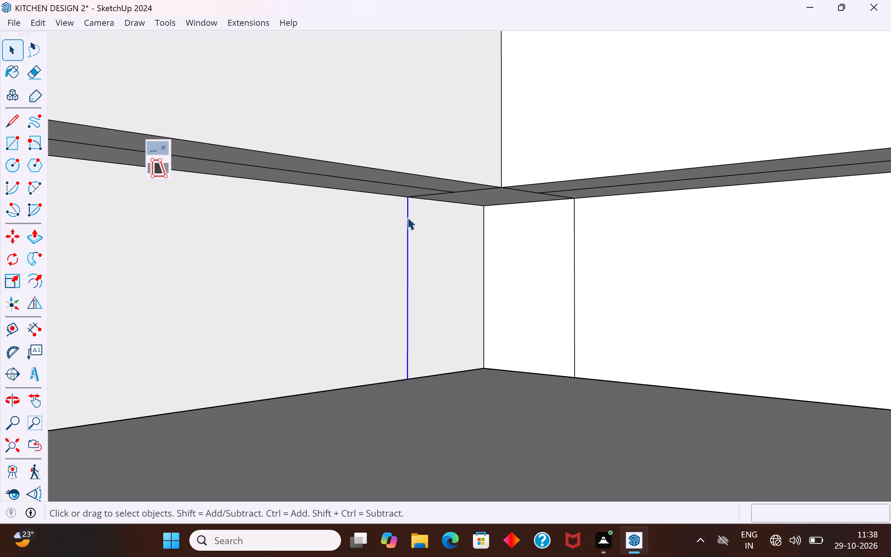
key(Delete)
middle_drag(431, 194, 481, 171)
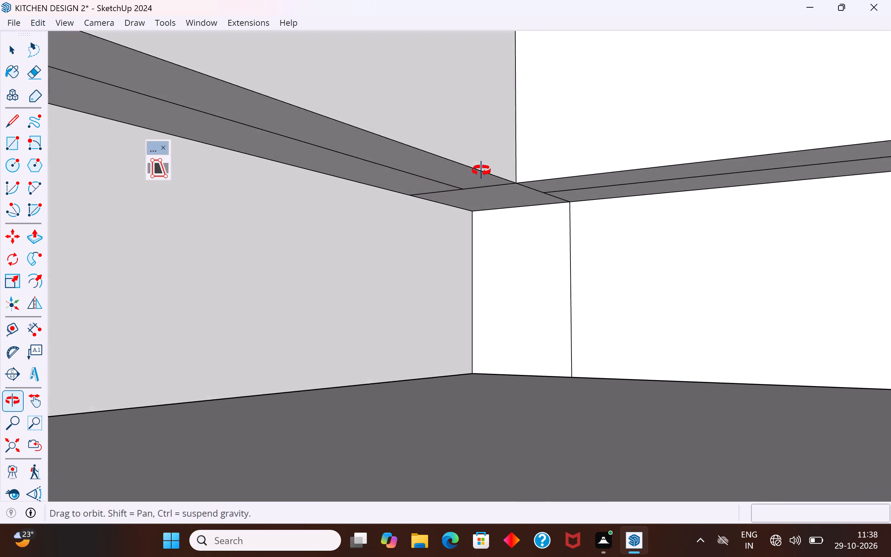
middle_drag(481, 171, 481, 170)
click(568, 241)
key(Delete)
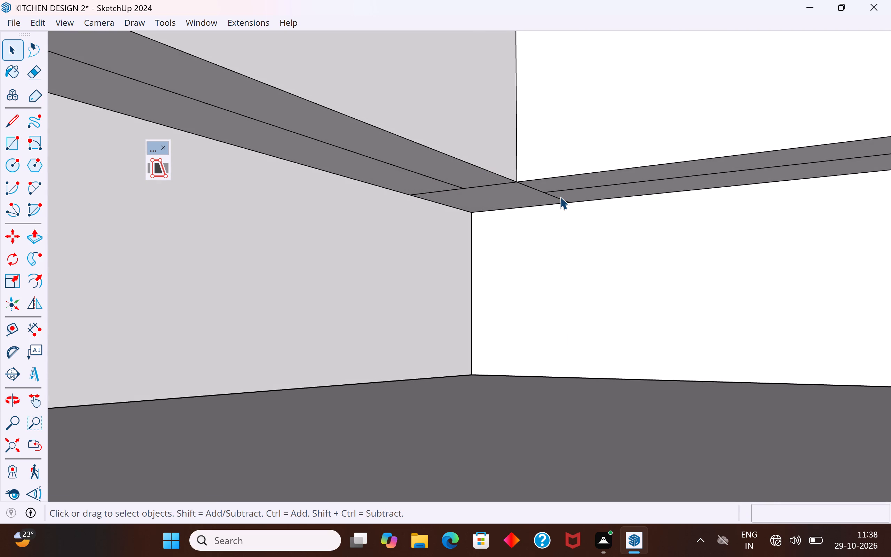
Delete the leftover seam lines on the cabinets' underside above the plinths around the inner corner.
click(560, 198)
key(Delete)
click(534, 189)
key(Delete)
click(486, 185)
key(Delete)
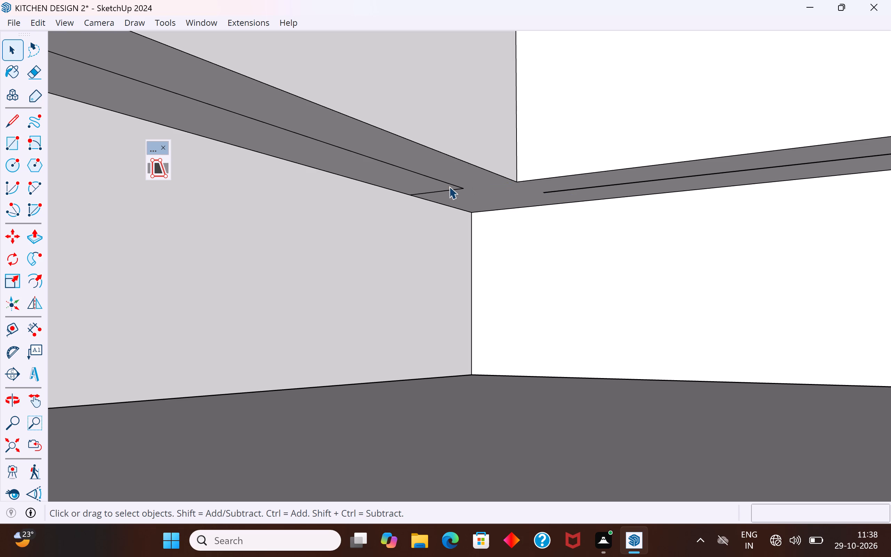
click(450, 184)
key(Delete)
click(454, 191)
key(Delete)
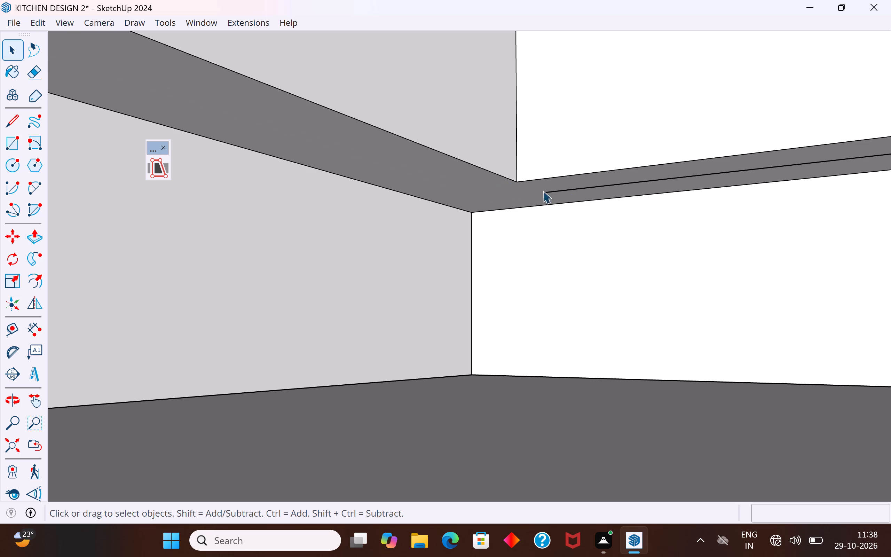
click(569, 190)
key(Delete)
Draw lines extending both runs' lower back edges across the inner-corner gap in the groove above the bottom drawers until they cross, the first 7/8" long.
scroll(475, 273, down, 5)
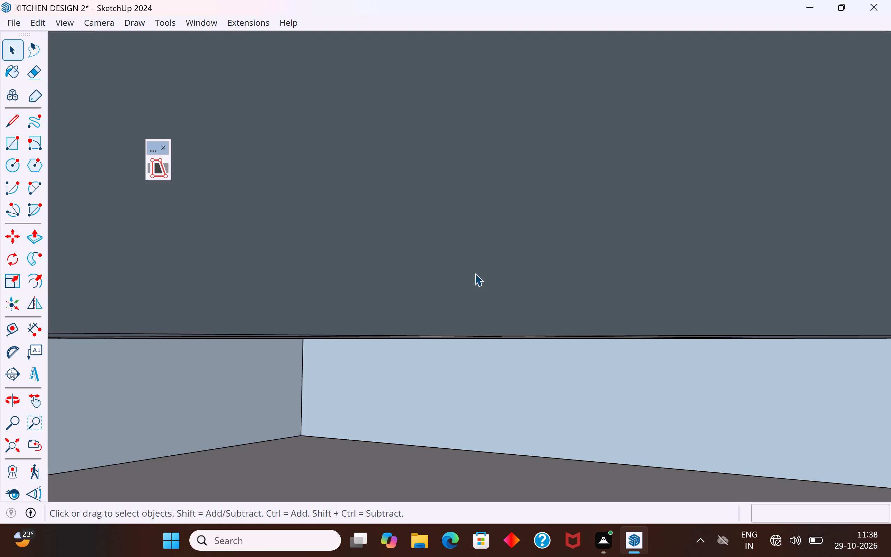
scroll(475, 273, down, 4)
middle_drag(491, 290, 490, 367)
scroll(477, 339, down, 7)
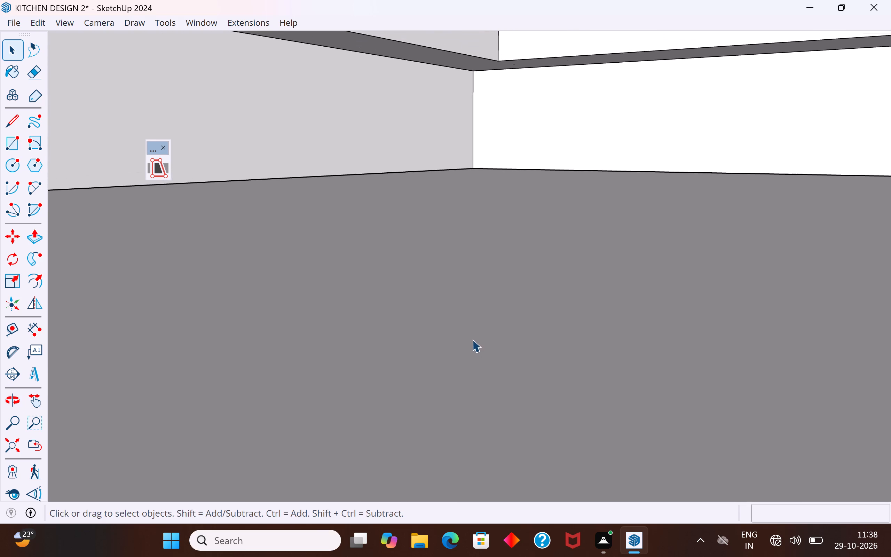
scroll(472, 339, down, 3)
scroll(462, 196, down, 20)
scroll(462, 196, down, 9)
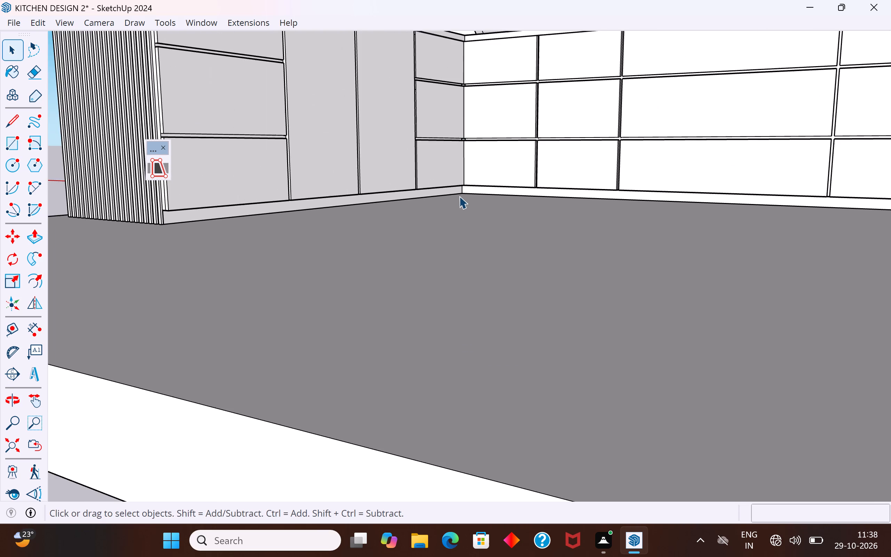
middle_drag(454, 198, 491, 239)
scroll(458, 88, up, 6)
scroll(449, 134, up, 6)
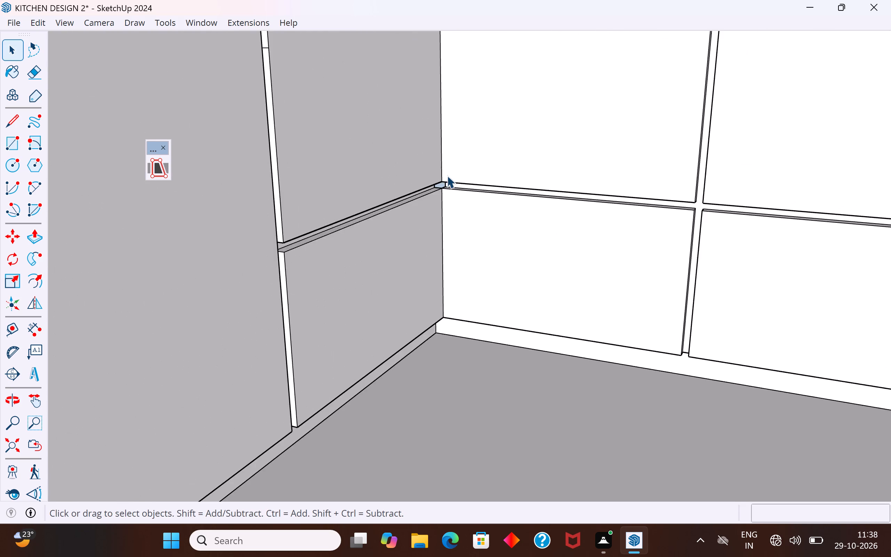
scroll(447, 175, up, 11)
scroll(443, 191, down, 1)
middle_drag(443, 191, 430, 173)
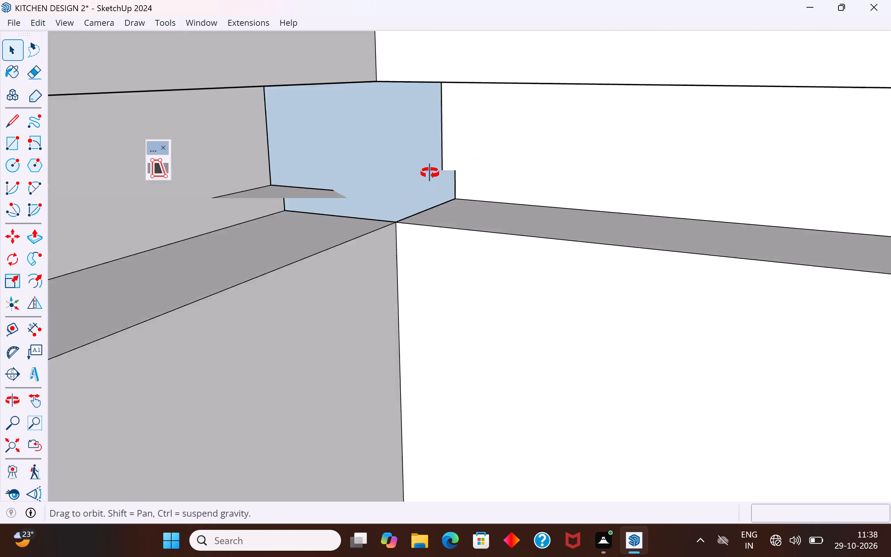
middle_drag(430, 173, 433, 185)
scroll(466, 256, down, 3)
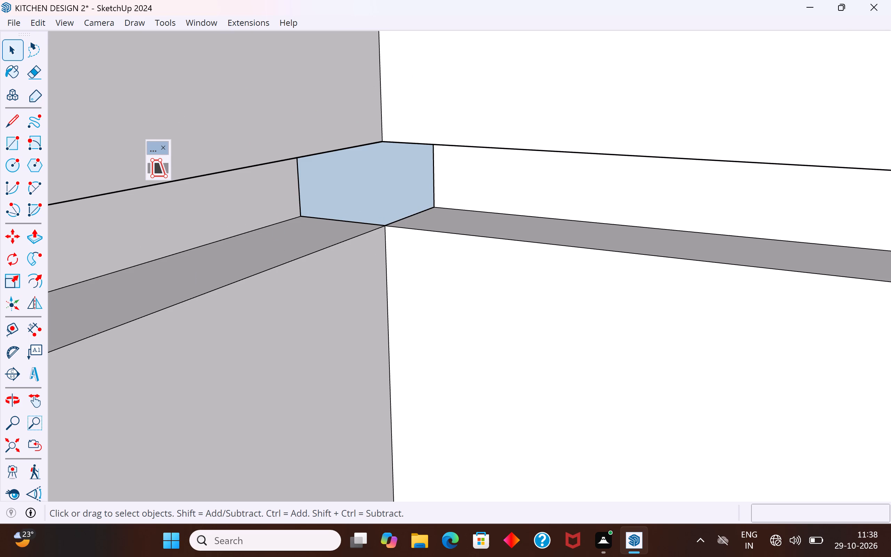
click(16, 125)
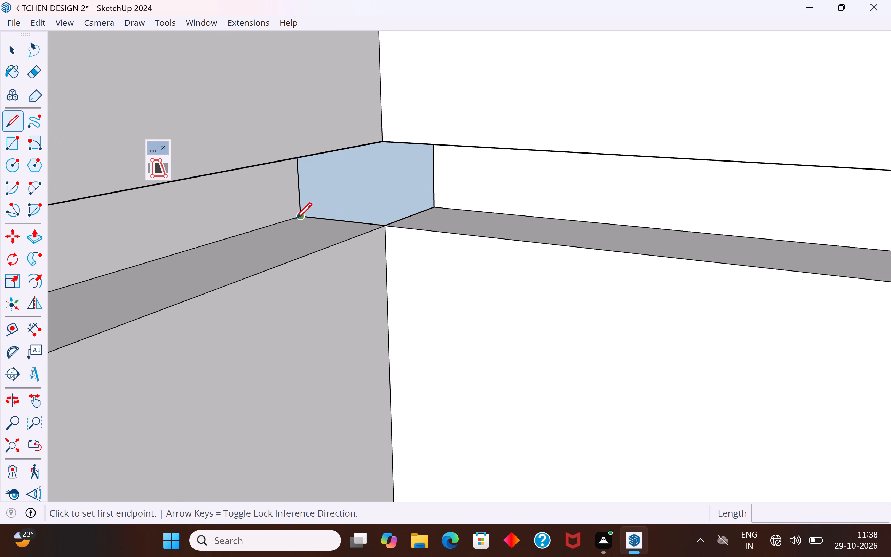
click(295, 219)
click(373, 187)
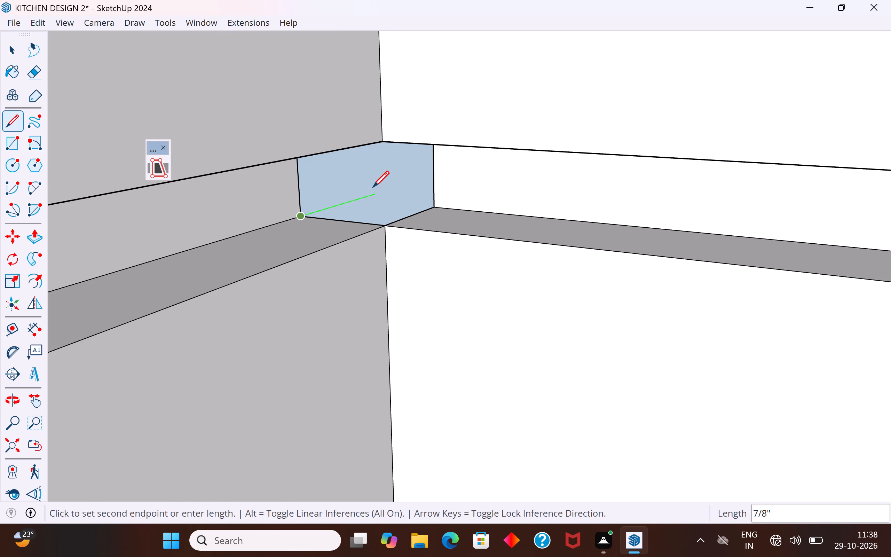
click(6, 49)
click(15, 119)
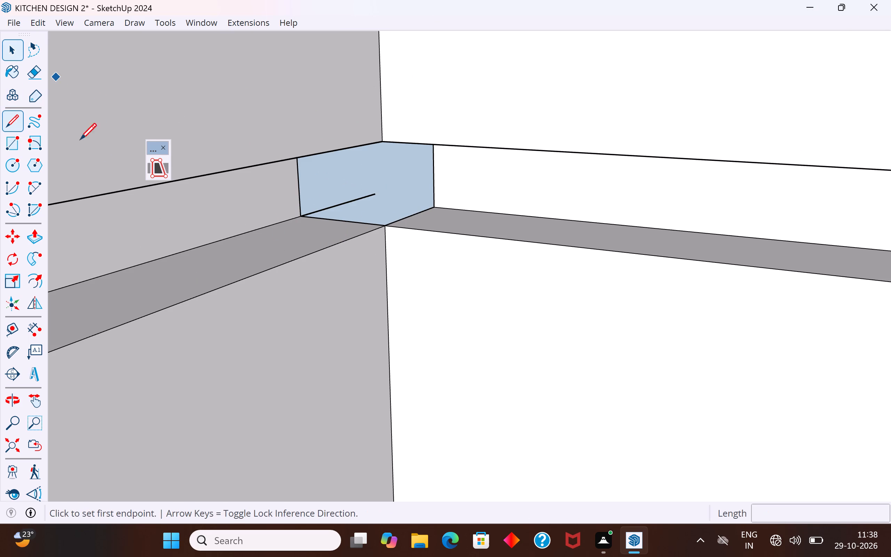
click(436, 206)
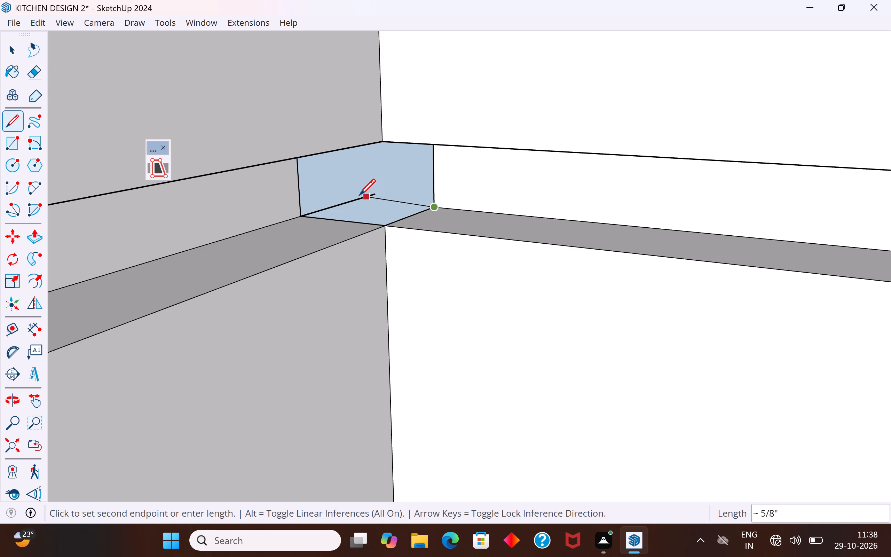
click(334, 194)
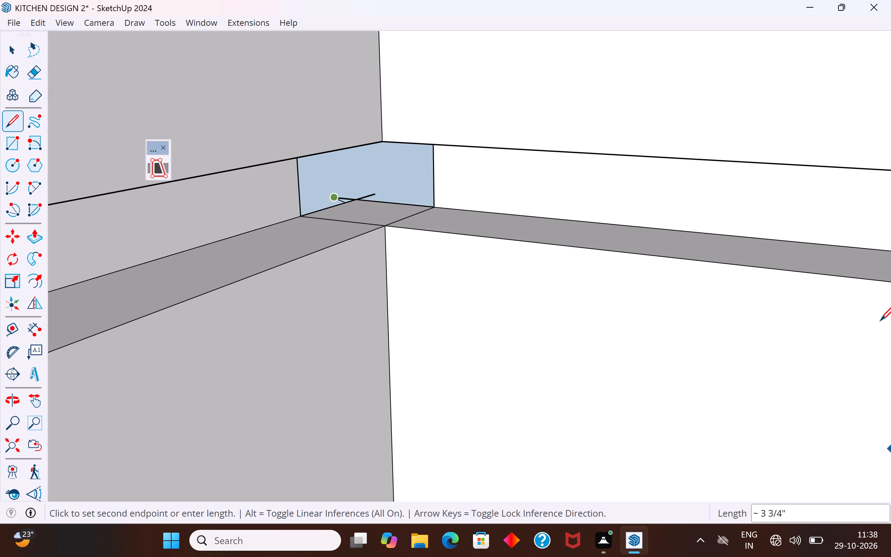
click(12, 48)
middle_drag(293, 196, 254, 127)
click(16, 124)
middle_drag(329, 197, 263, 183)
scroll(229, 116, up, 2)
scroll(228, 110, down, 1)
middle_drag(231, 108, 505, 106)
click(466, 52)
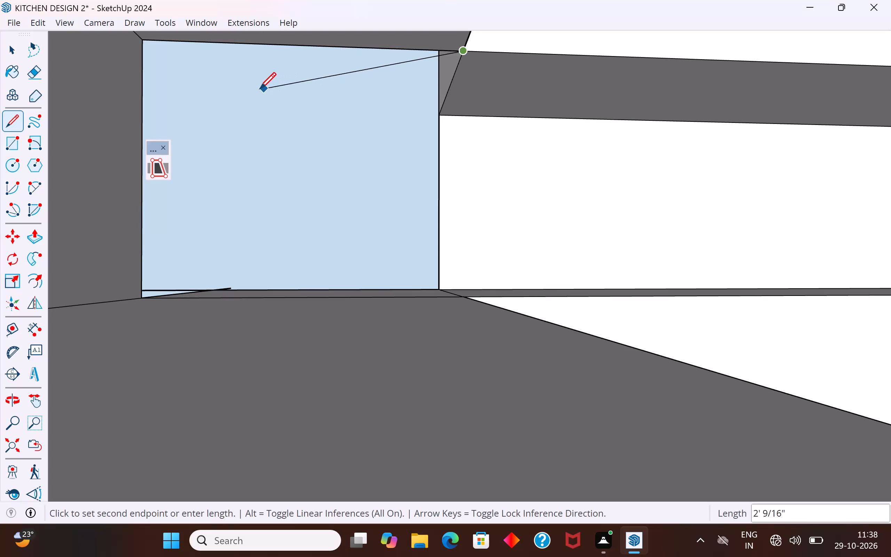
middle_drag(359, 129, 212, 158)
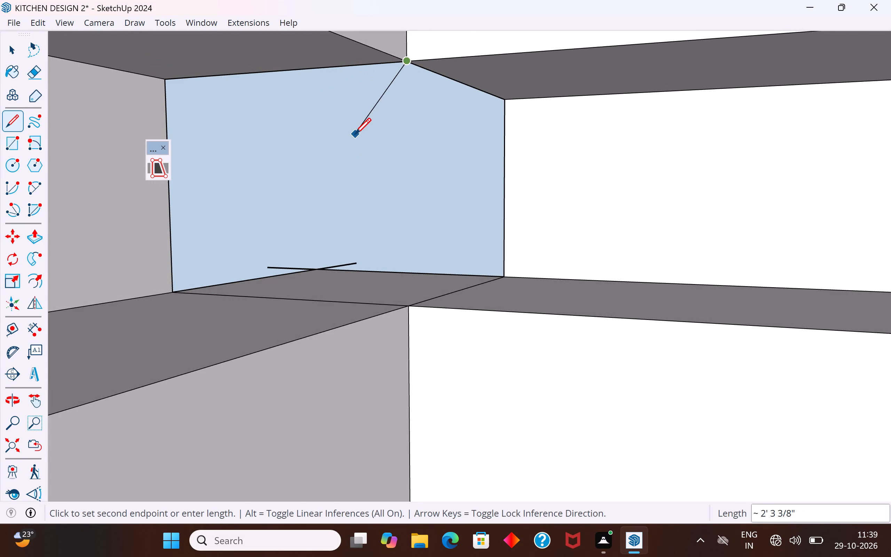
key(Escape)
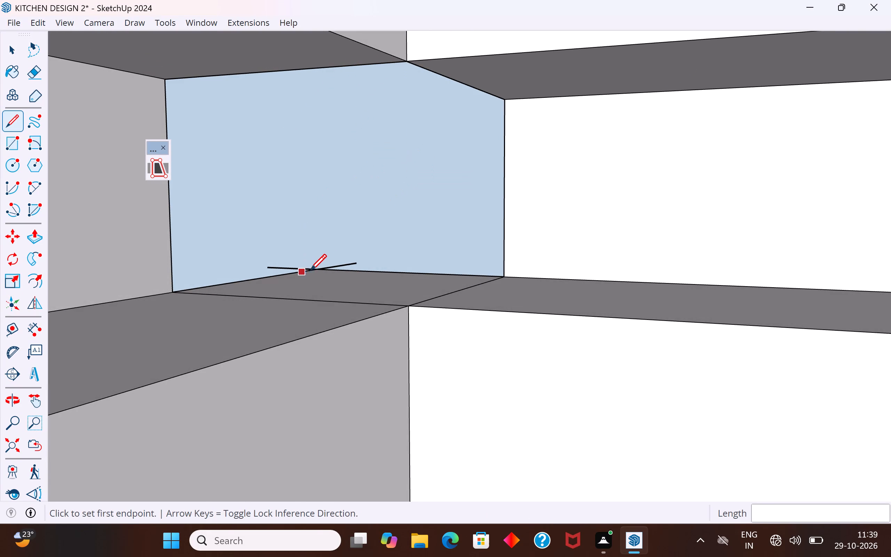
Draw a vertical line from the crossing of the two lines up to the groove's top edge at the inner corner.
click(318, 264)
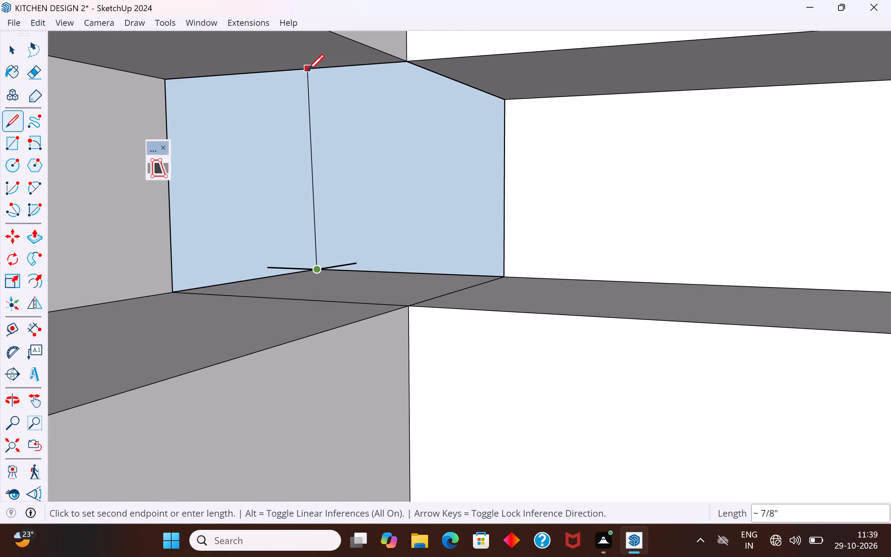
click(314, 72)
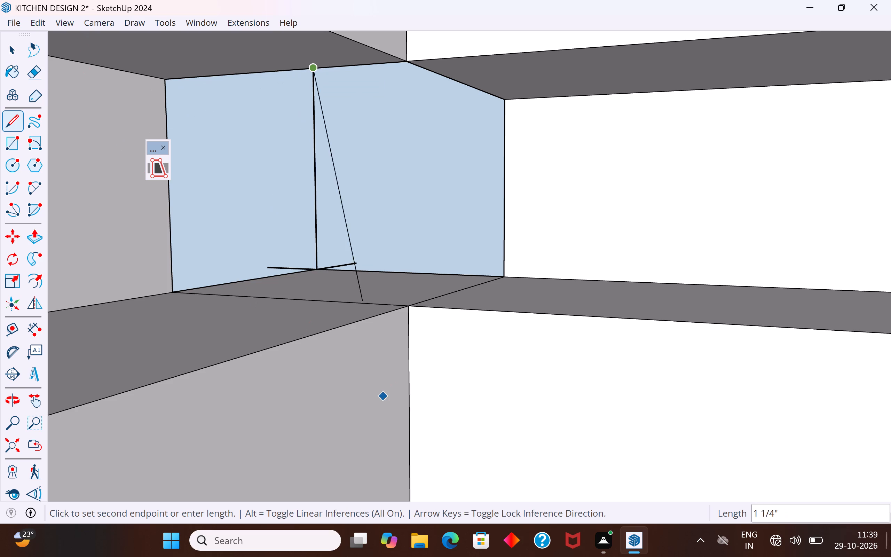
click(11, 50)
Draw a rectangle from the vertical line's top end extending the fluted run's groove back face to the inner corner.
click(11, 142)
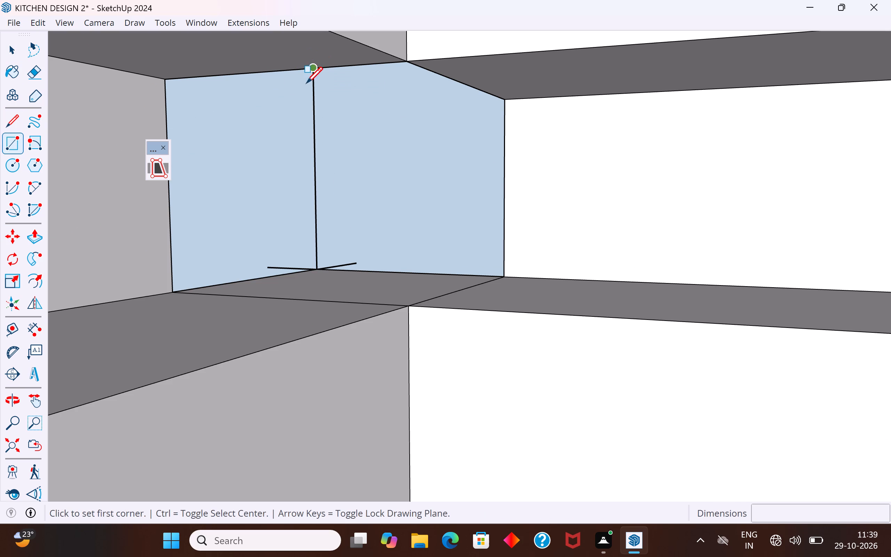
middle_drag(306, 84, 284, 86)
scroll(320, 197, down, 3)
middle_drag(316, 197, 313, 197)
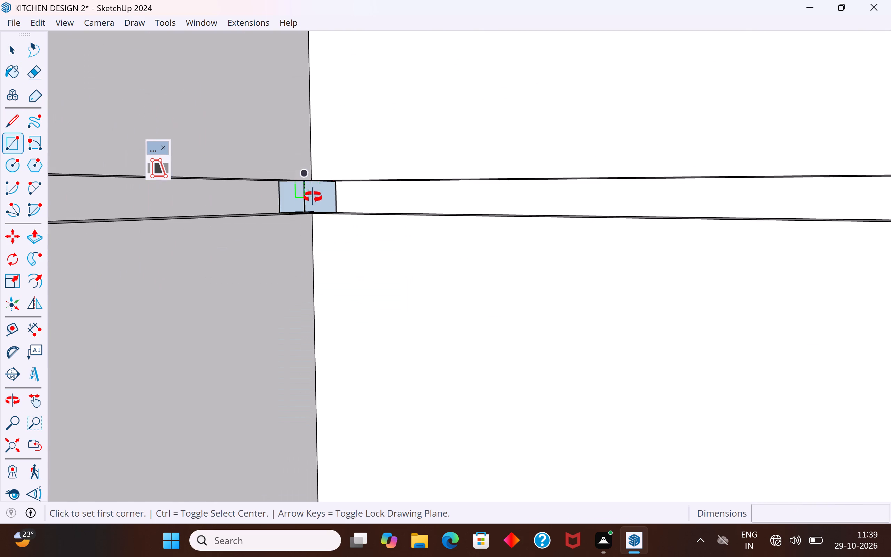
middle_drag(313, 197, 299, 193)
scroll(287, 182, up, 4)
scroll(287, 182, down, 3)
middle_drag(287, 182, 267, 173)
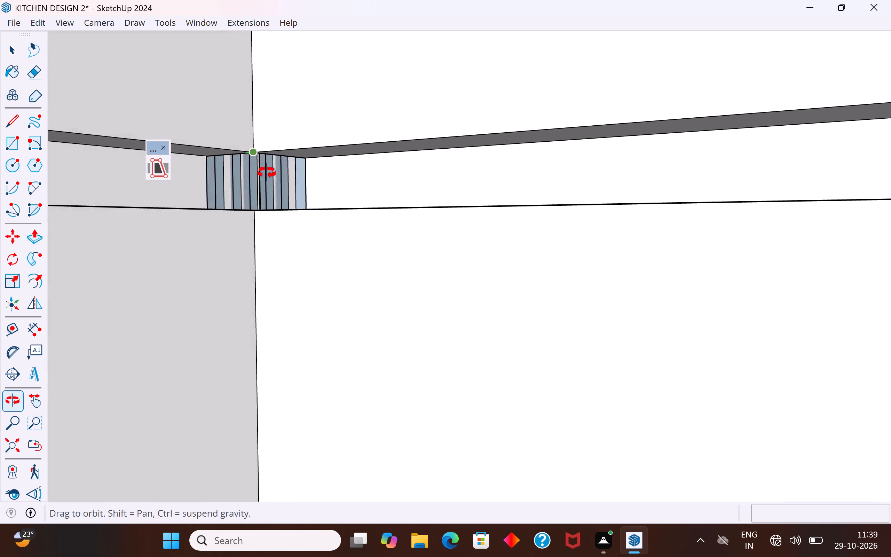
middle_drag(267, 173, 253, 161)
scroll(233, 137, up, 2)
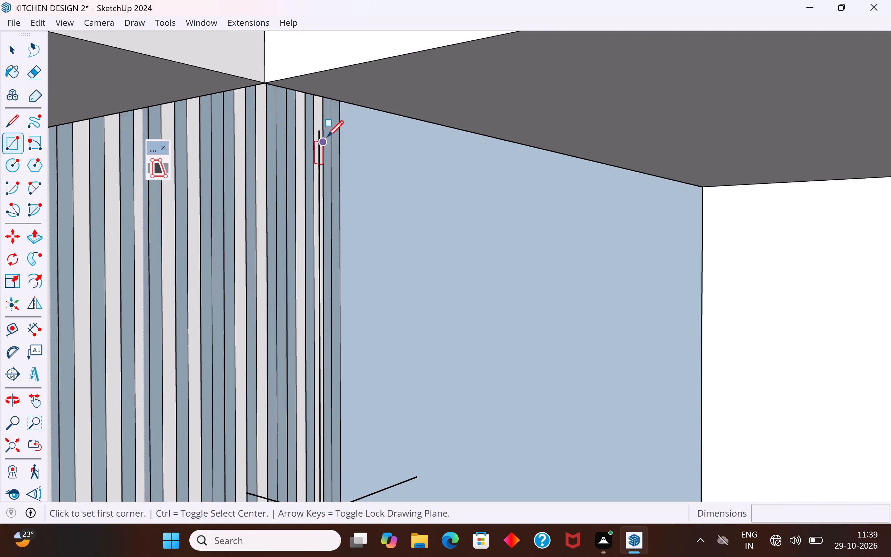
click(317, 127)
scroll(317, 127, down, 3)
middle_drag(289, 159, 286, 194)
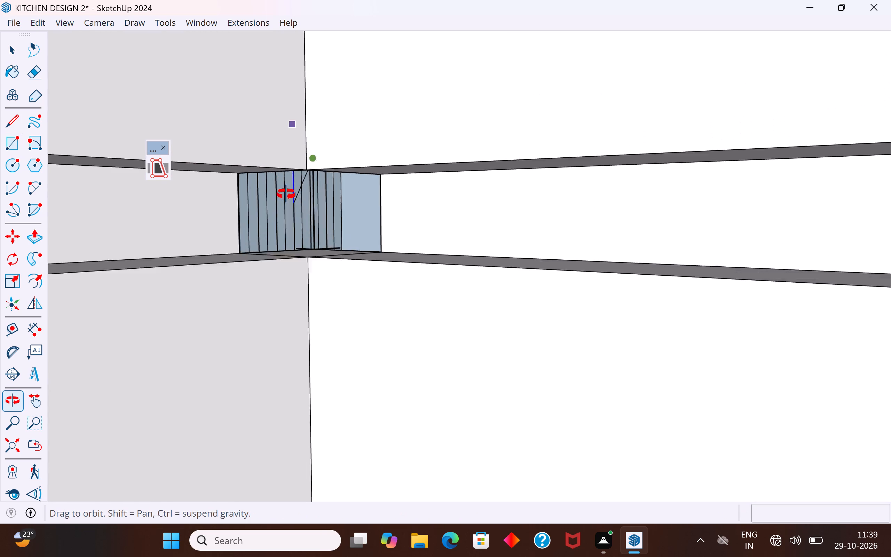
middle_drag(286, 194, 285, 199)
click(239, 295)
Draw a 5/8" by 5/8" rectangle extending the adjoining drawer run's groove back face to the vertical line at the inner corner.
middle_drag(271, 295, 321, 275)
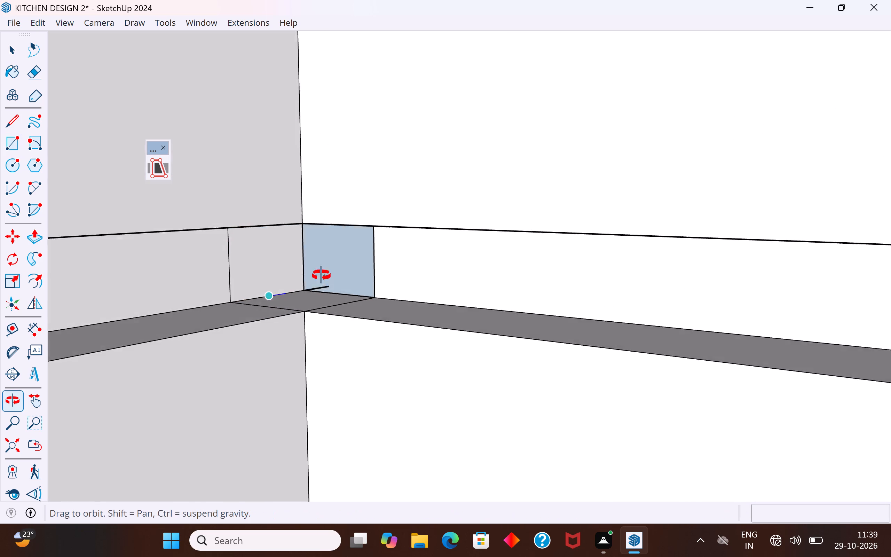
middle_drag(321, 275, 442, 231)
middle_drag(361, 247, 257, 209)
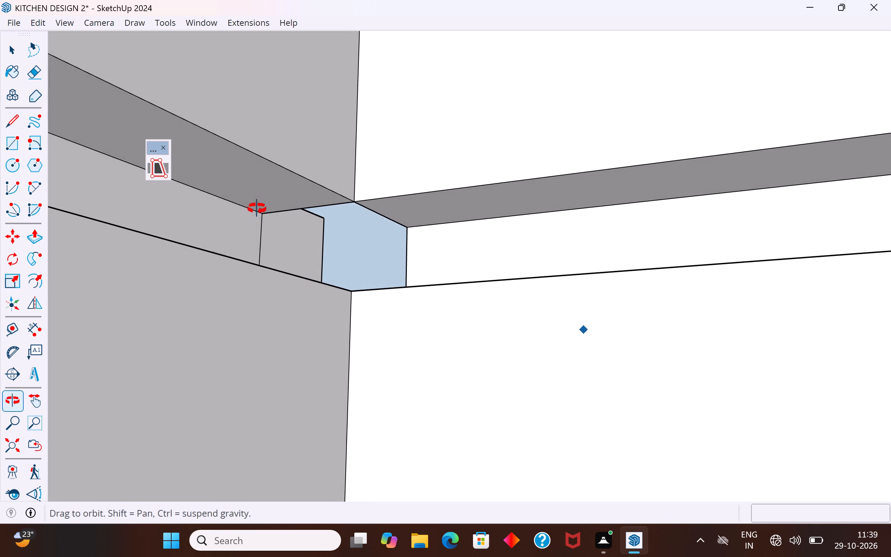
middle_drag(257, 209, 258, 208)
click(324, 218)
middle_drag(358, 267, 365, 294)
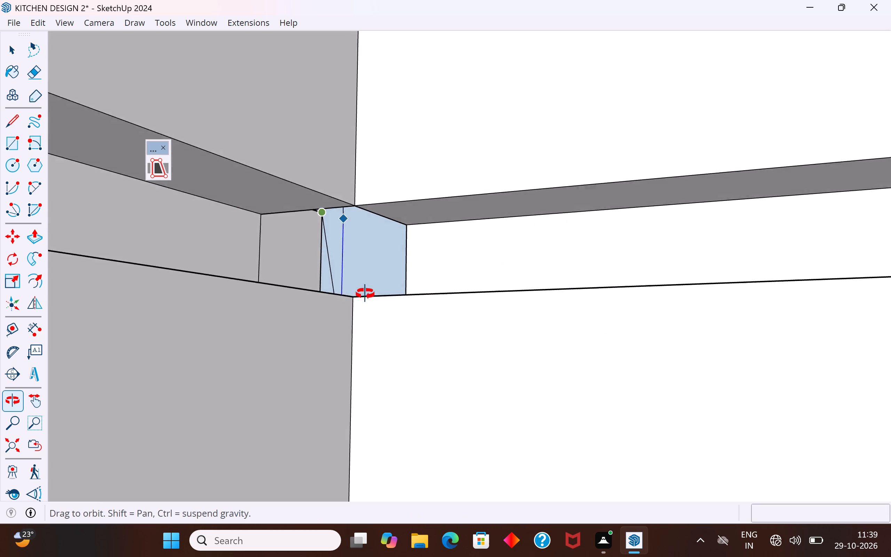
middle_drag(365, 294, 373, 329)
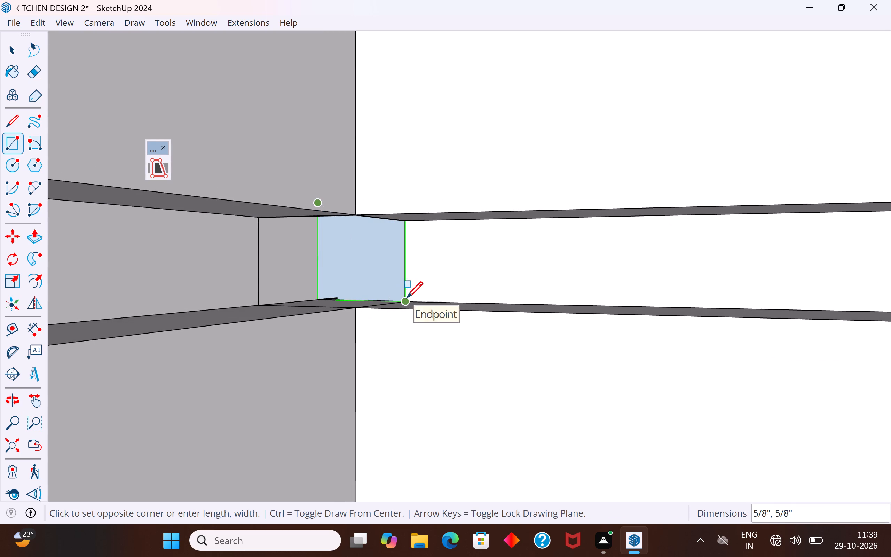
middle_drag(406, 308, 410, 336)
click(407, 298)
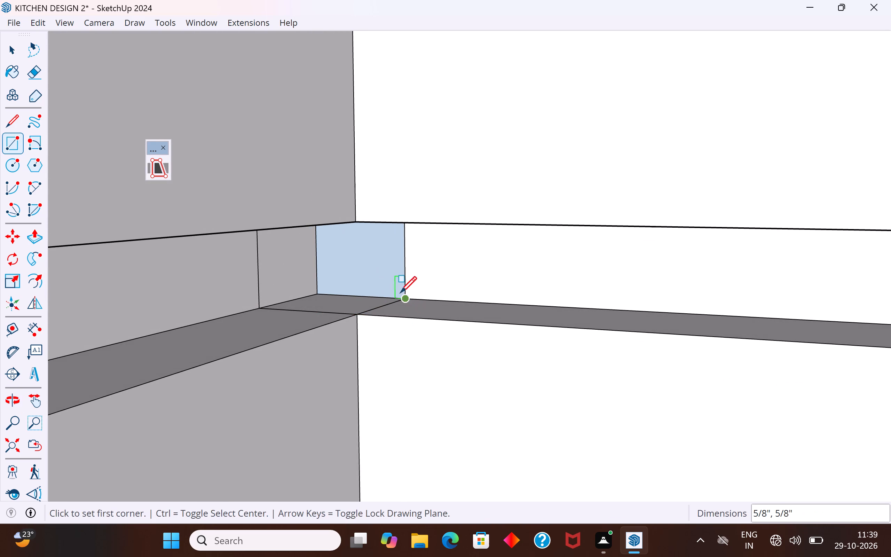
Reverse the face of the new 5/8" square in the adjoining drawer run's groove at the inner corner.
click(10, 57)
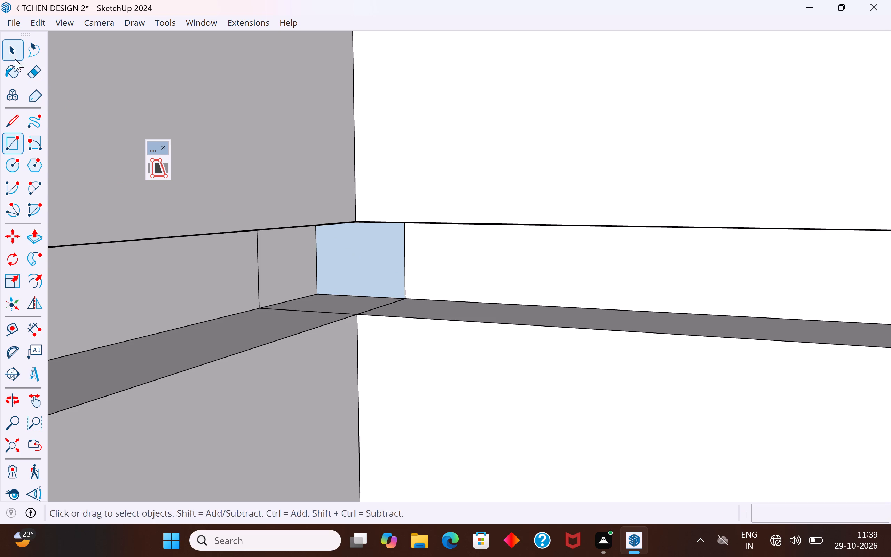
right_drag(368, 246, 364, 246)
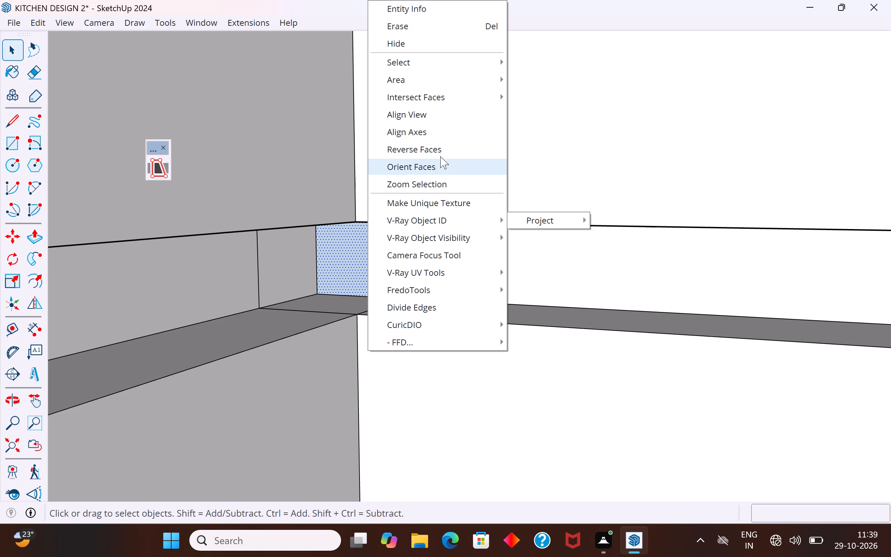
click(440, 154)
middle_drag(413, 319, 355, 212)
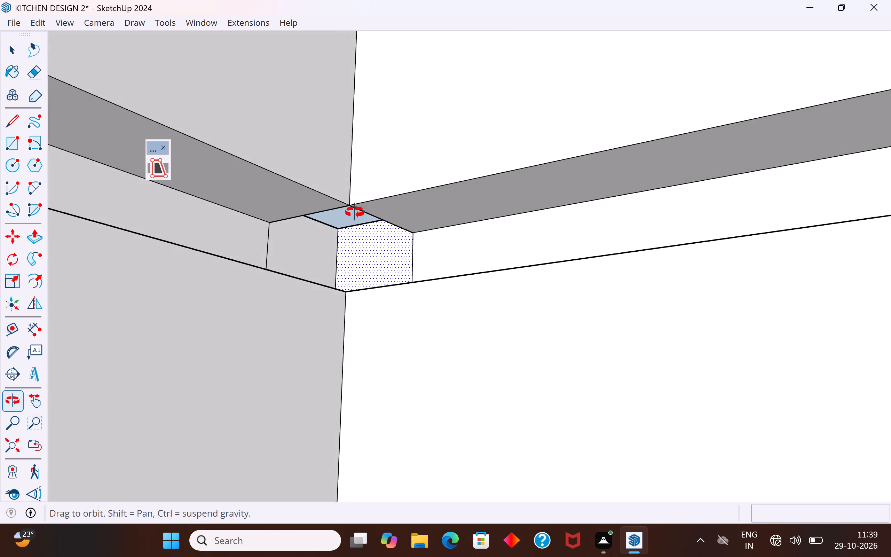
Draw a 5/8" by 5/8" rectangle closing the gap in the groove's top face at the inner corner.
middle_drag(355, 212, 348, 212)
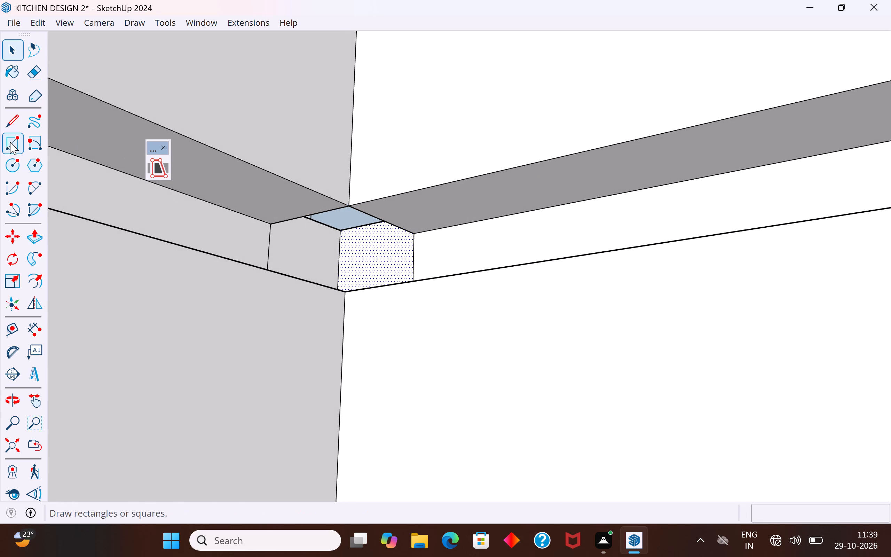
click(10, 142)
click(273, 226)
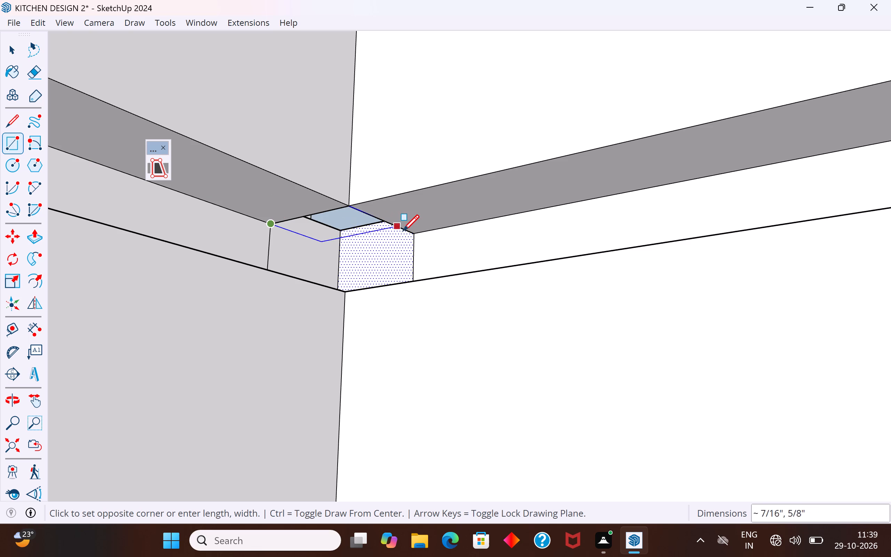
click(410, 232)
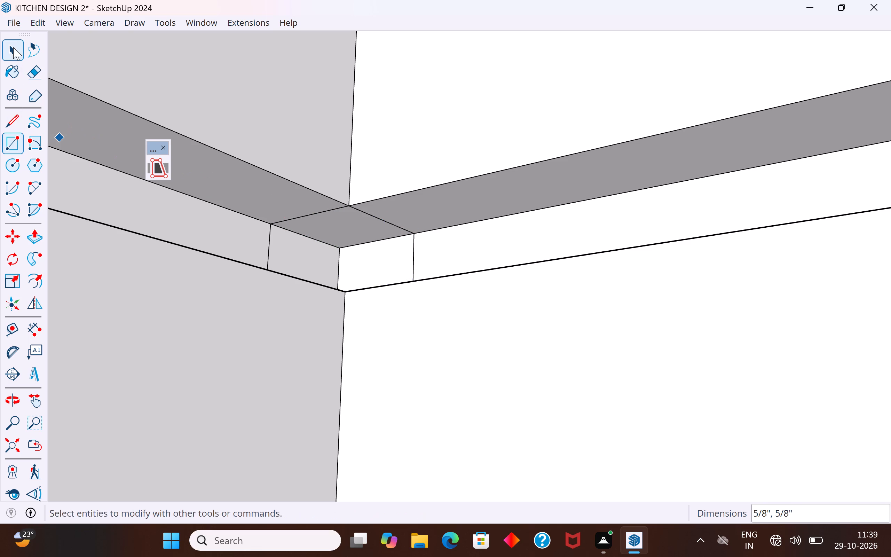
Delete the two vertical seam edges on the groove's back faces and the two seam edges on its top face beside the inner corner.
click(13, 47)
click(298, 217)
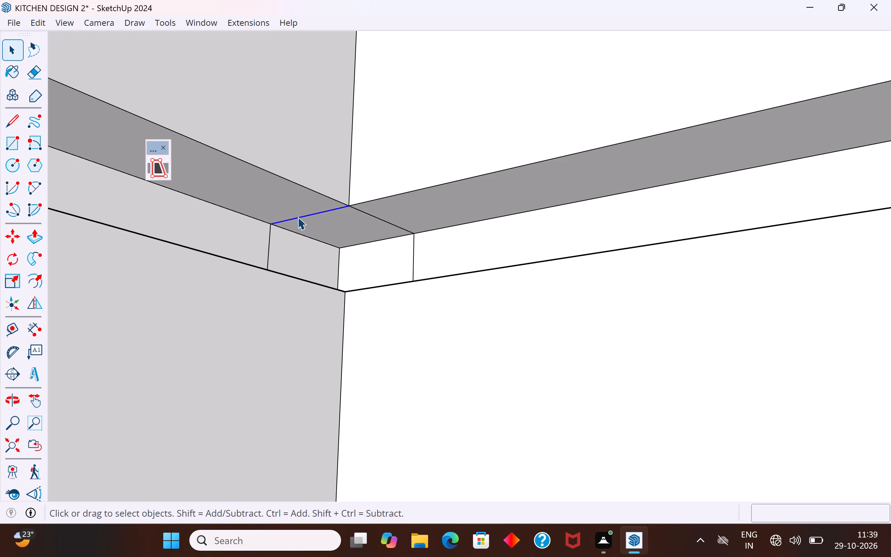
key(Delete)
click(269, 246)
key(Delete)
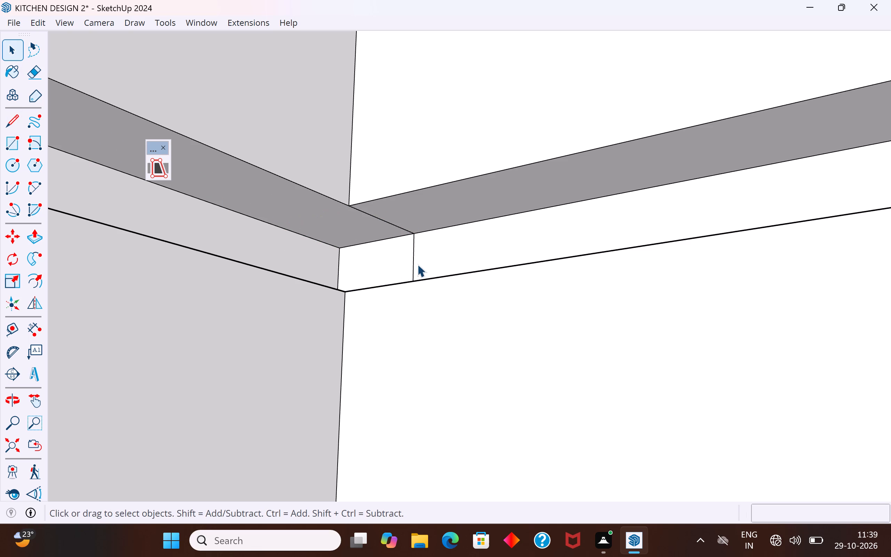
click(414, 259)
key(Delete)
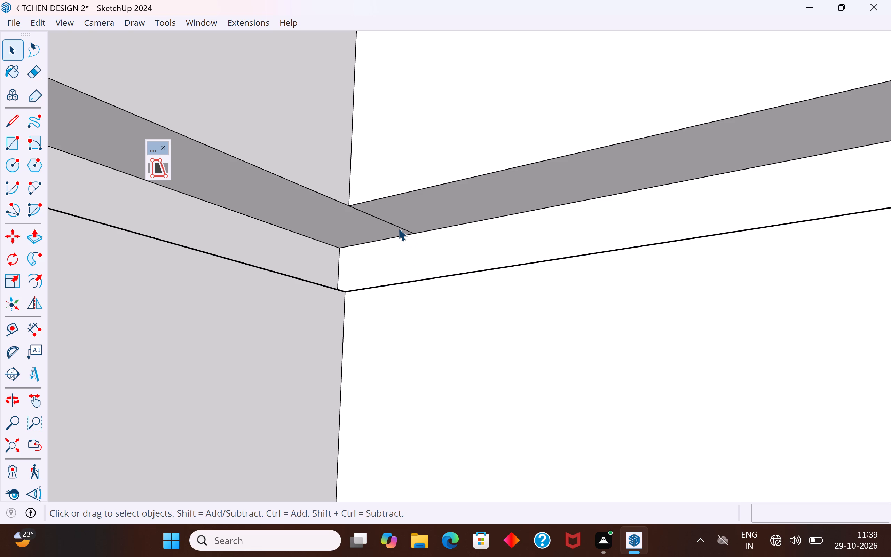
click(398, 228)
key(Delete)
Delete the two seam edges crossing the groove's bottom face at the inner corner.
middle_drag(368, 257, 369, 386)
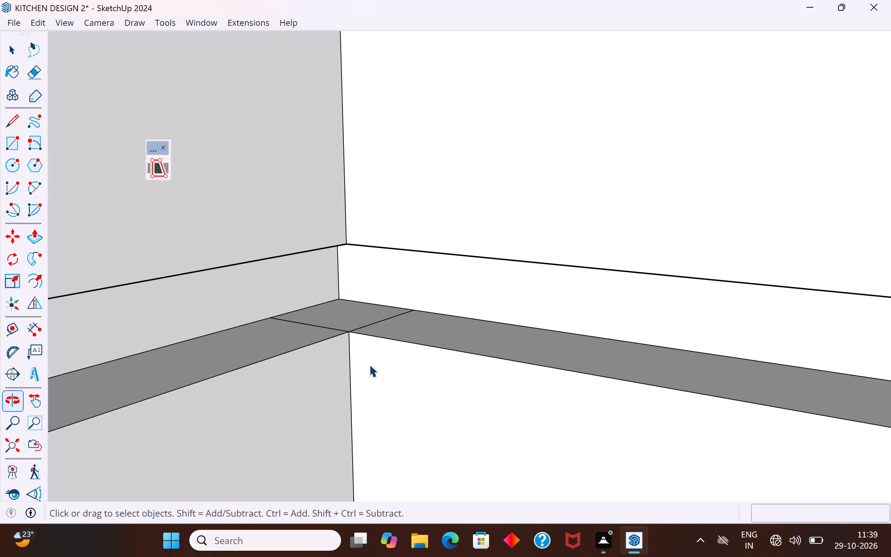
middle_drag(350, 325, 332, 408)
scroll(361, 350, up, 3)
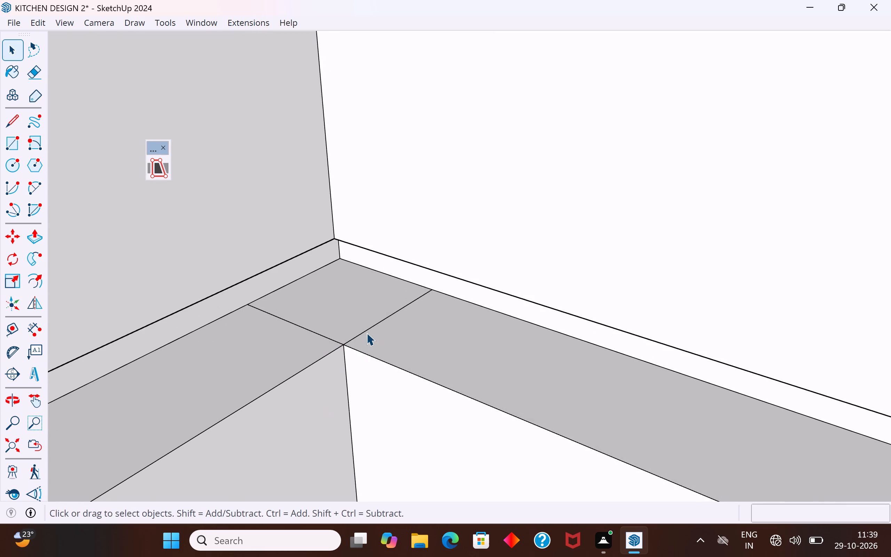
click(369, 326)
key(Delete)
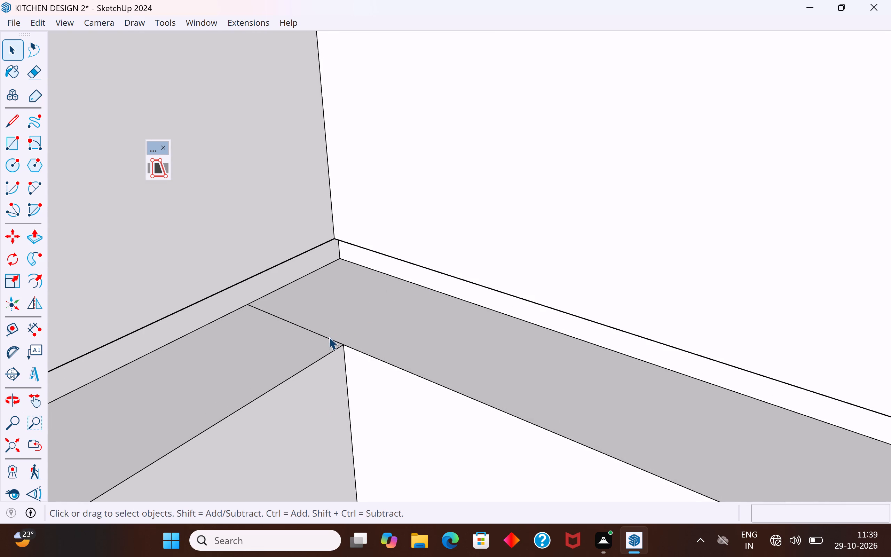
click(329, 337)
key(Delete)
At the next open groove, draw two lines extending the bottom face's back edges until they meet behind the inner corner.
scroll(343, 380, down, 10)
middle_drag(366, 352, 383, 198)
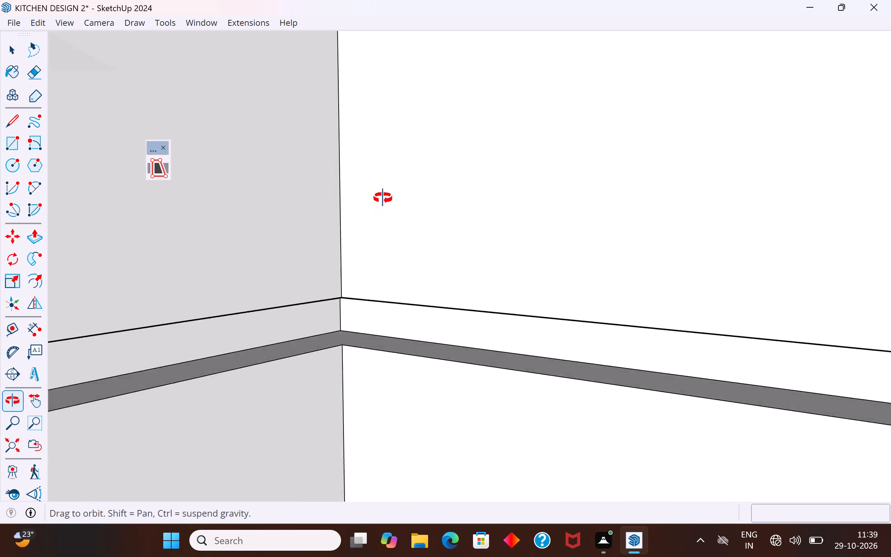
middle_drag(383, 198, 389, 370)
scroll(372, 426, down, 12)
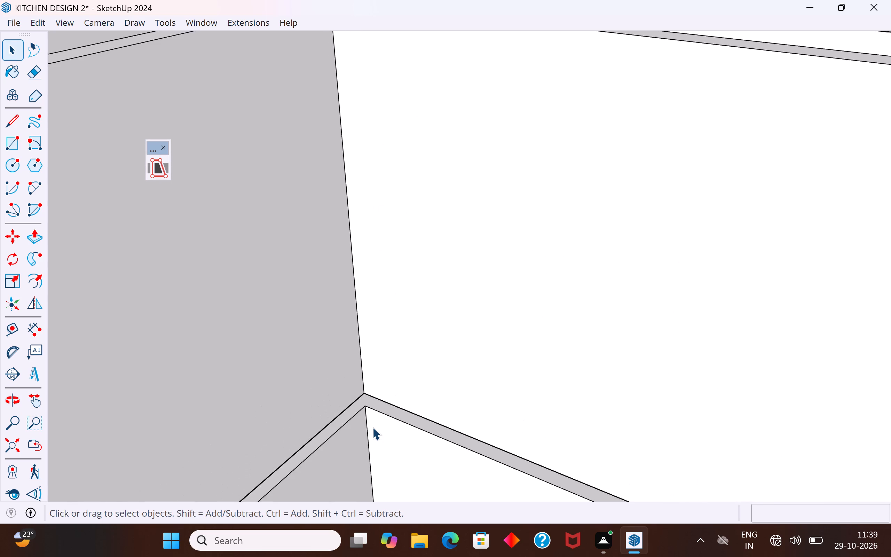
scroll(372, 427, down, 4)
scroll(346, 174, up, 5)
key(Delete)
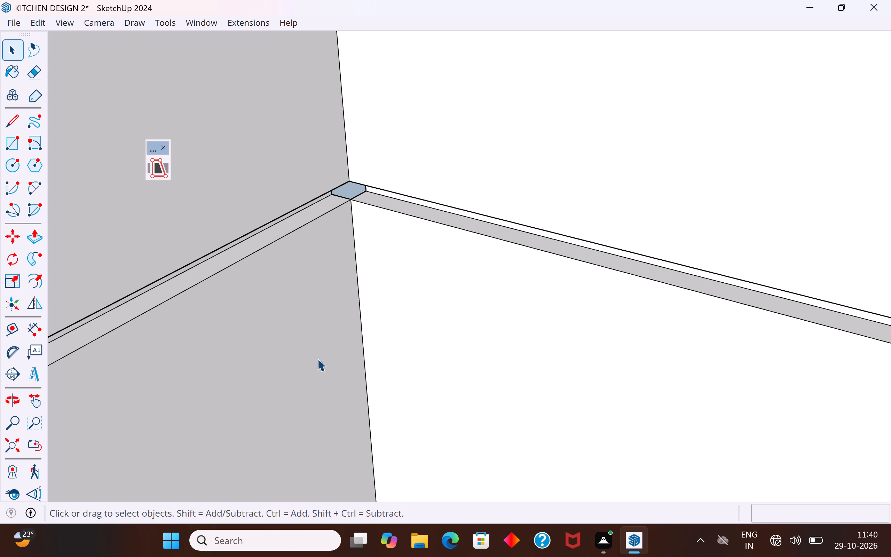
scroll(369, 161, up, 5)
scroll(334, 178, up, 7)
middle_drag(342, 174, 286, 25)
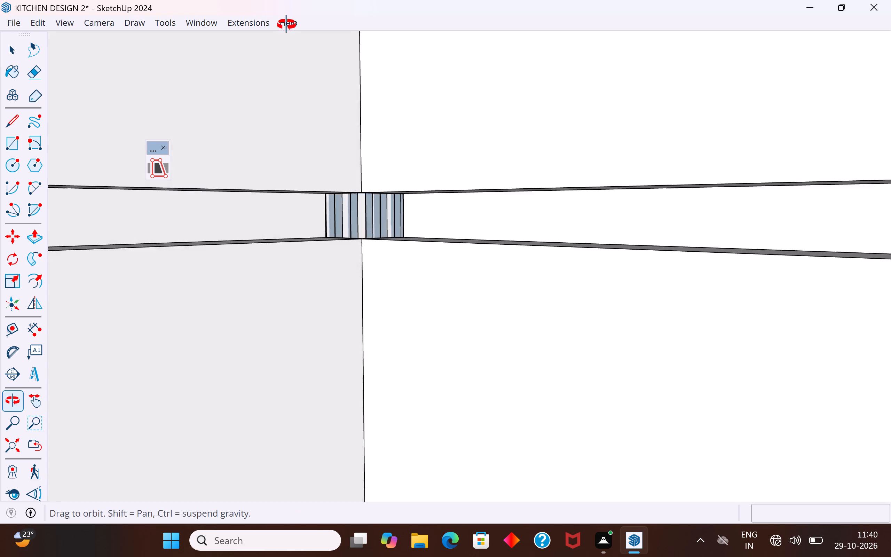
middle_drag(286, 25, 279, 168)
scroll(306, 210, up, 3)
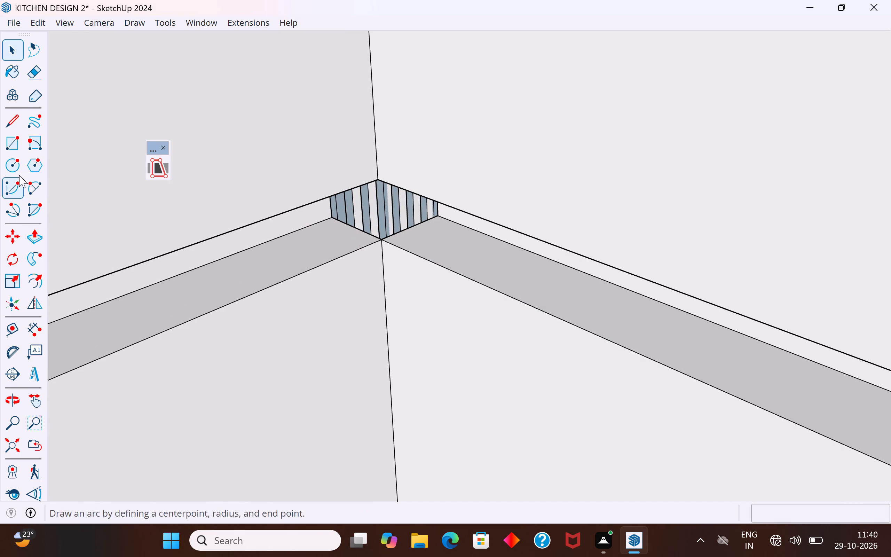
click(15, 124)
scroll(349, 237, up, 5)
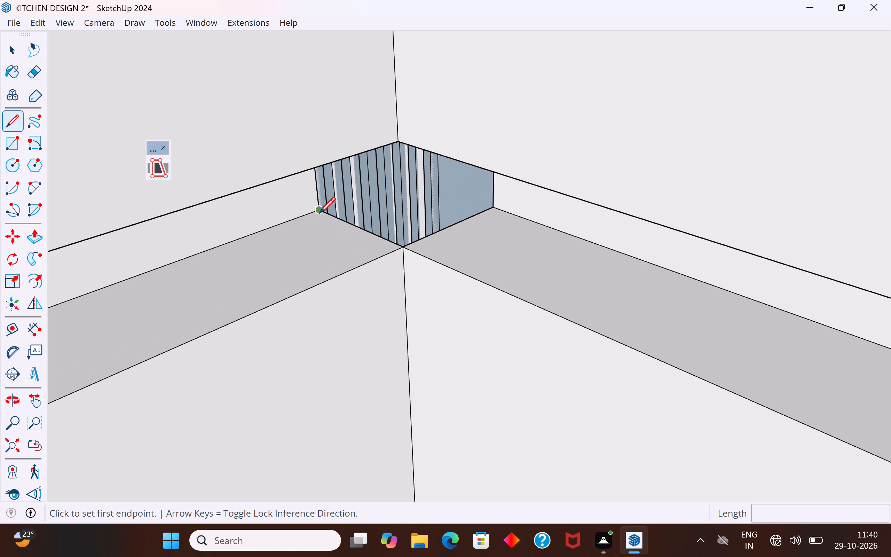
click(319, 211)
click(409, 183)
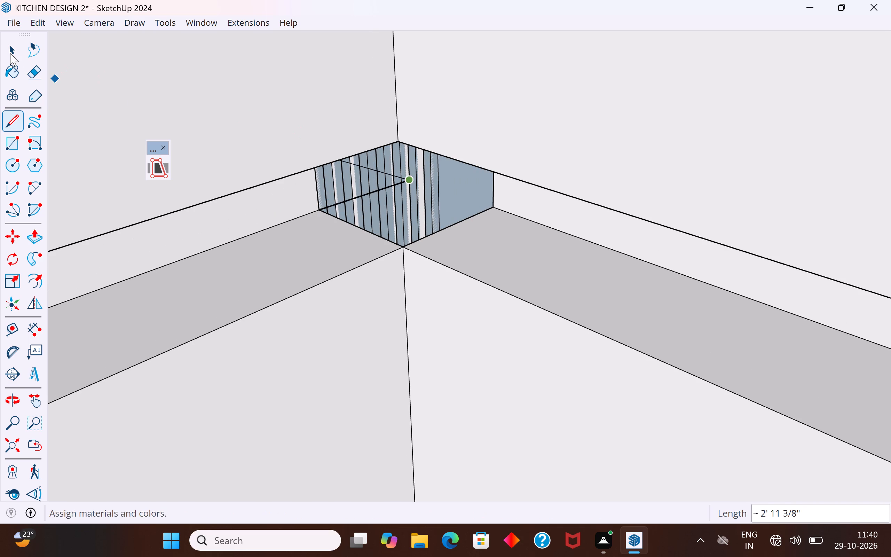
click(12, 52)
click(19, 118)
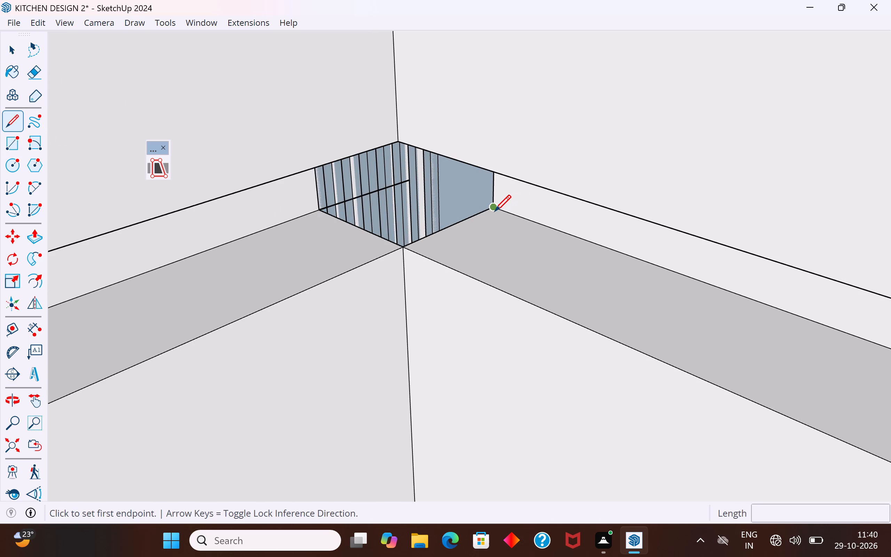
click(495, 206)
click(405, 178)
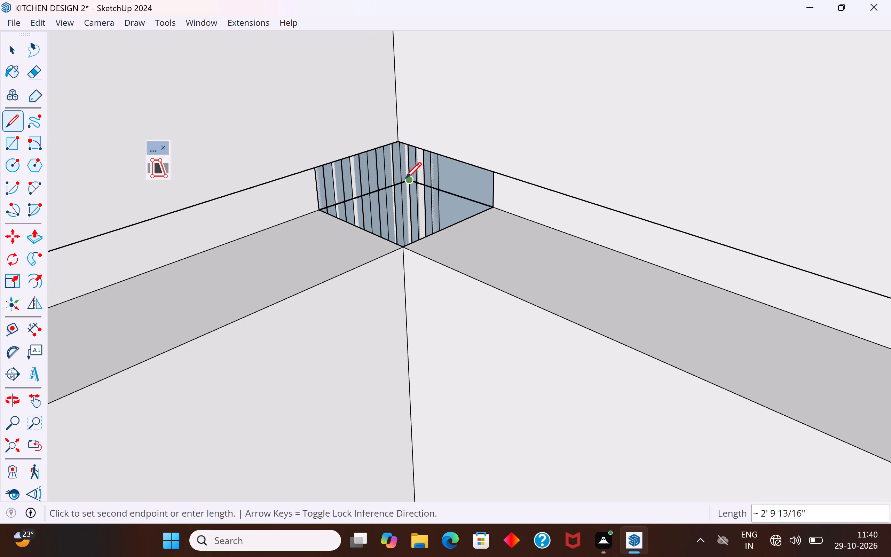
click(15, 40)
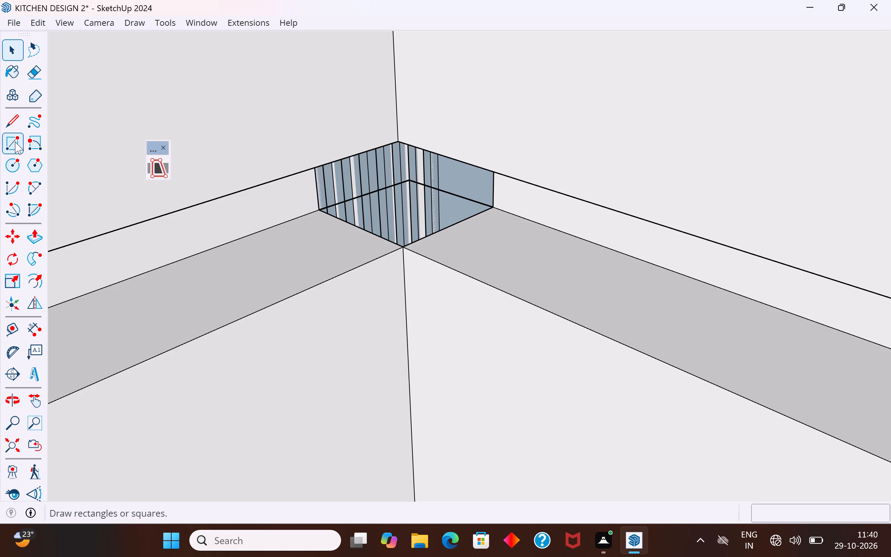
Draw a 5/8" by 5/8" rectangle closing the gap in this groove's bottom face at the inner corner.
click(15, 142)
click(320, 207)
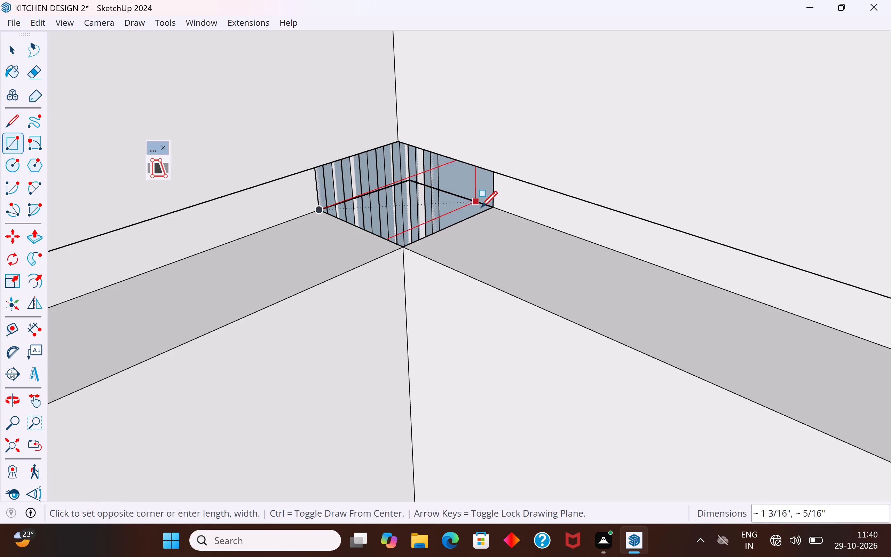
click(489, 207)
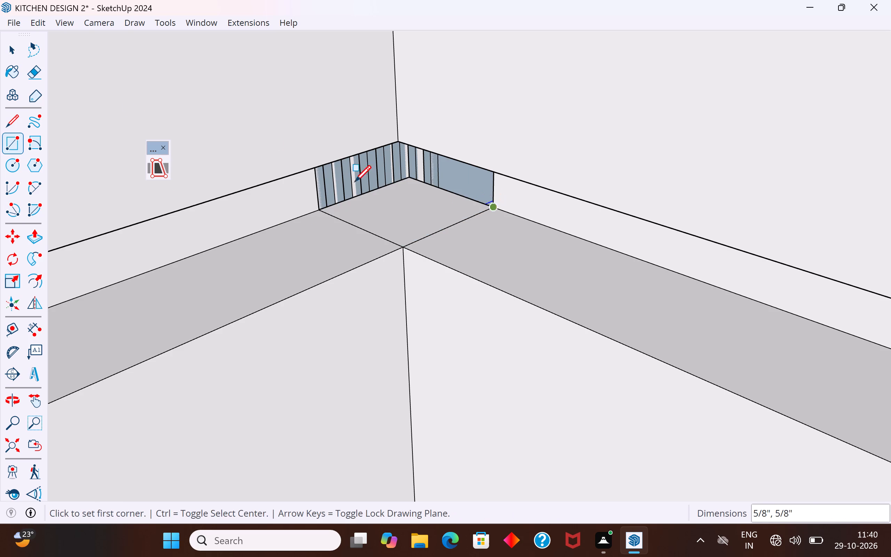
click(12, 50)
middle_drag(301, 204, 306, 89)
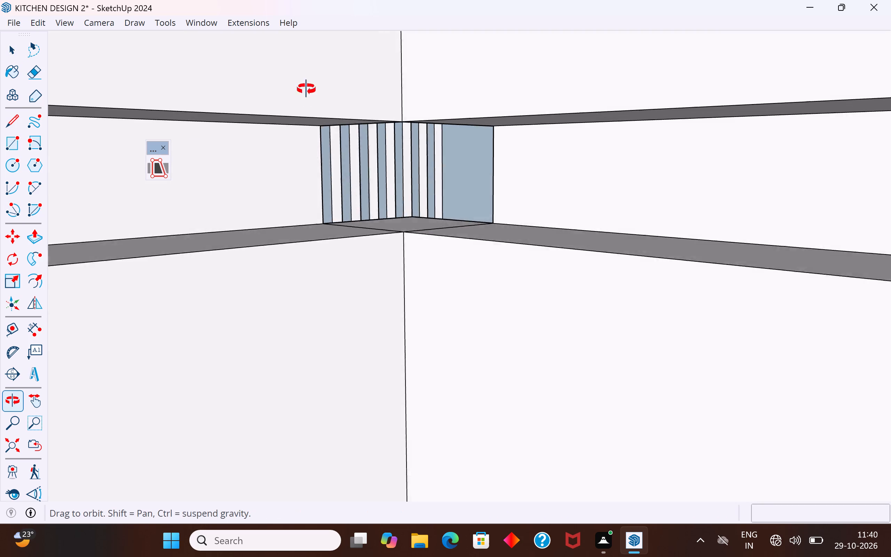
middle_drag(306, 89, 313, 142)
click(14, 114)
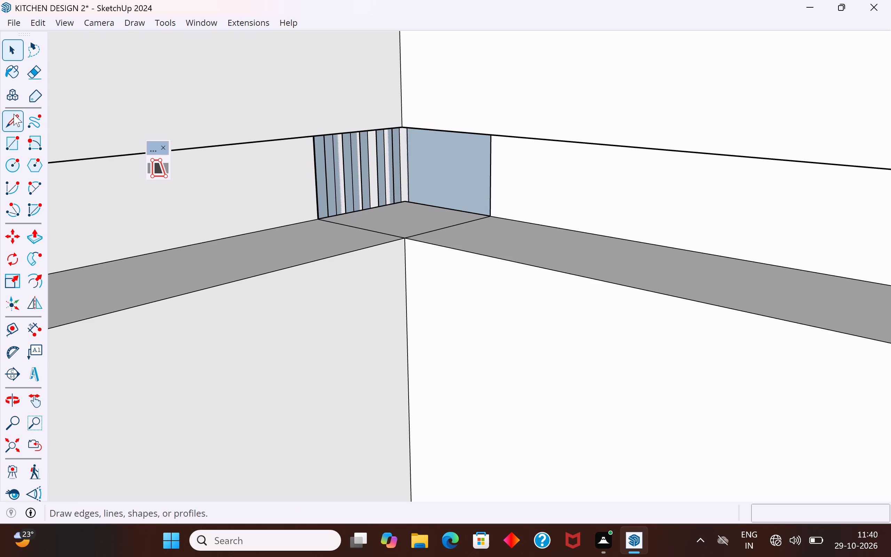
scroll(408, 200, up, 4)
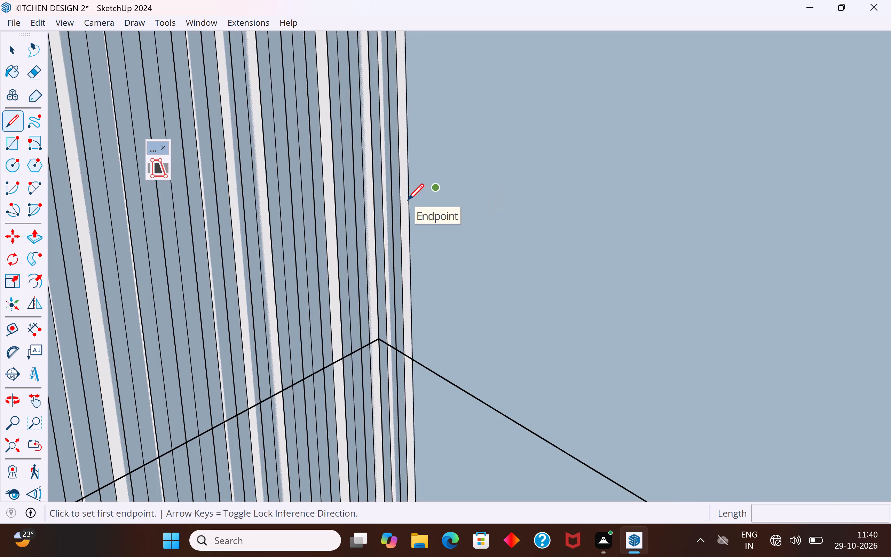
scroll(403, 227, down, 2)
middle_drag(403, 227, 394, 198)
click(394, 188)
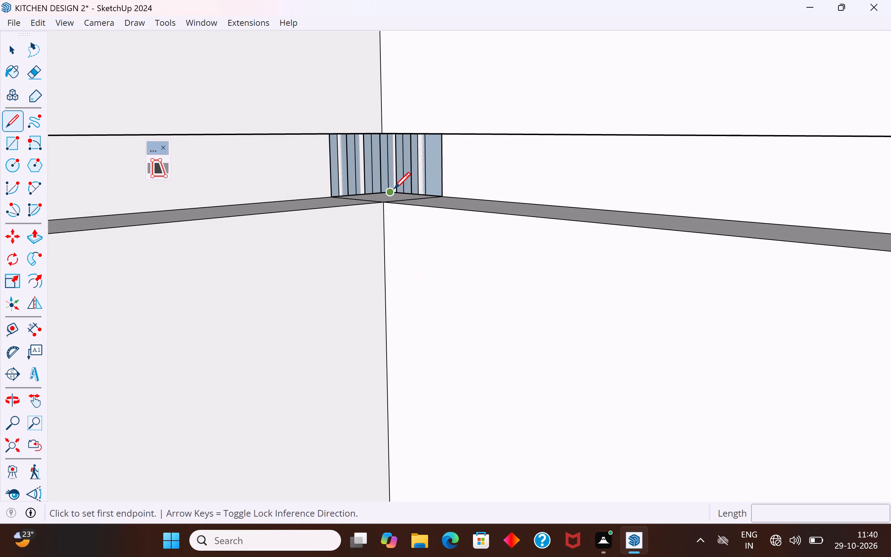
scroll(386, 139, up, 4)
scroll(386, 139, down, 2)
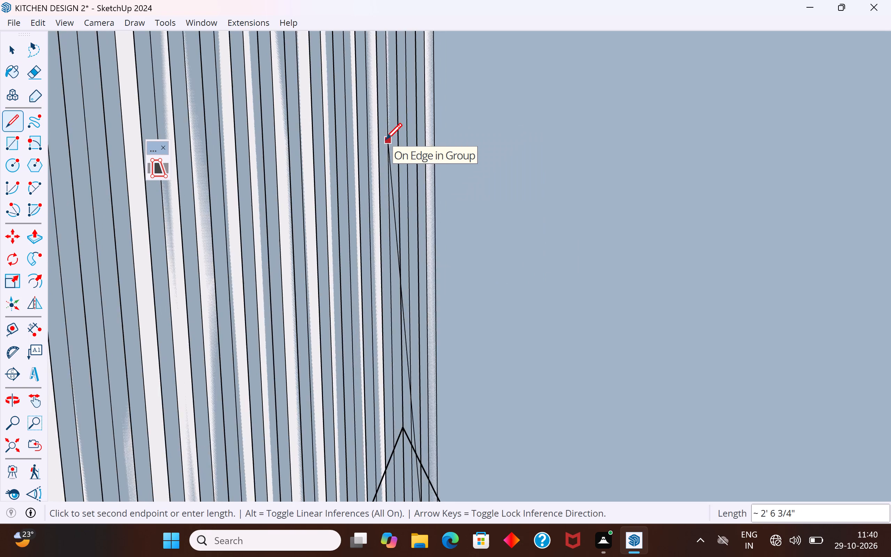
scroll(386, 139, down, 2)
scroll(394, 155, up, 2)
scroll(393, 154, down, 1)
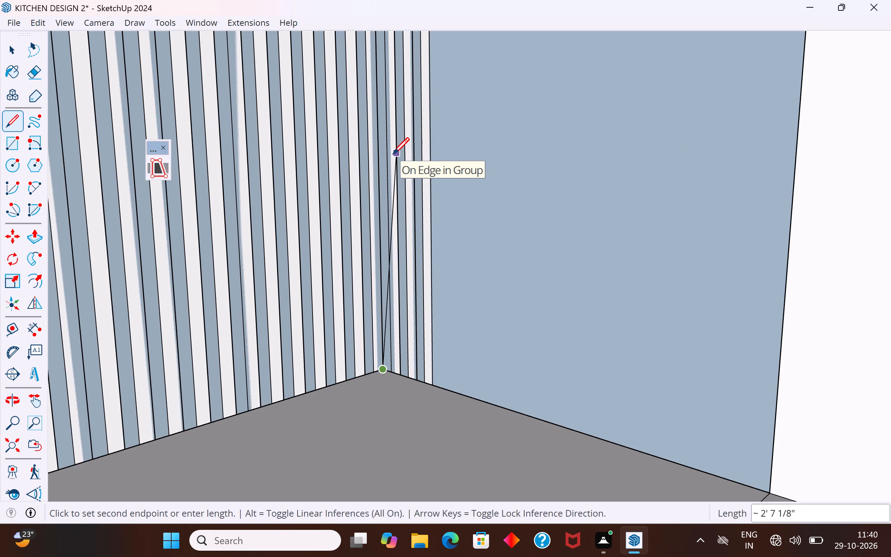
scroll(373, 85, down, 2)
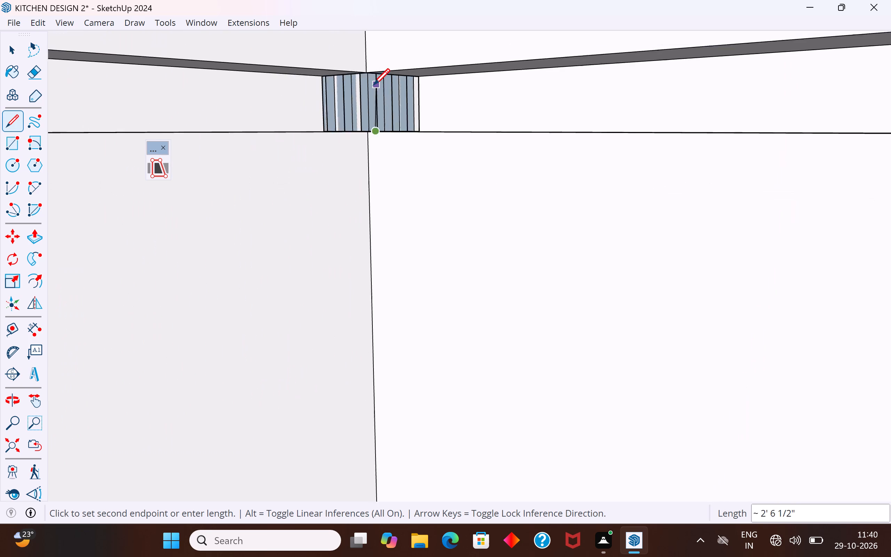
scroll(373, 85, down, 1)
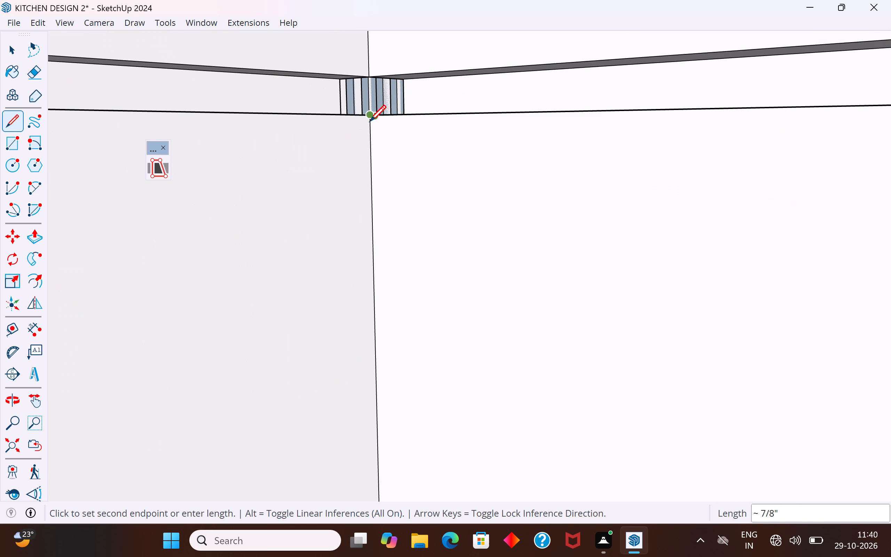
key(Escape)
Draw a rectangle extending the left-hand run's groove back face to the back corner of the new bottom square.
middle_drag(369, 125, 238, 168)
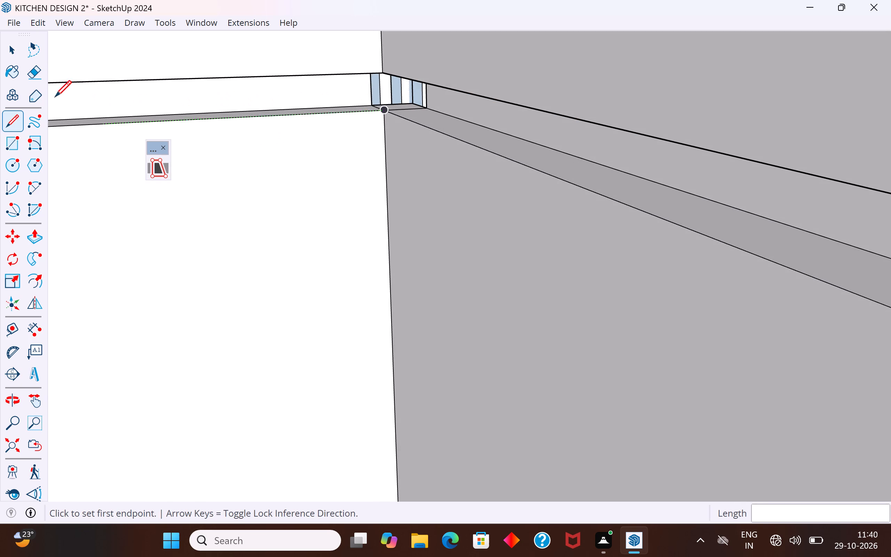
click(15, 44)
click(12, 142)
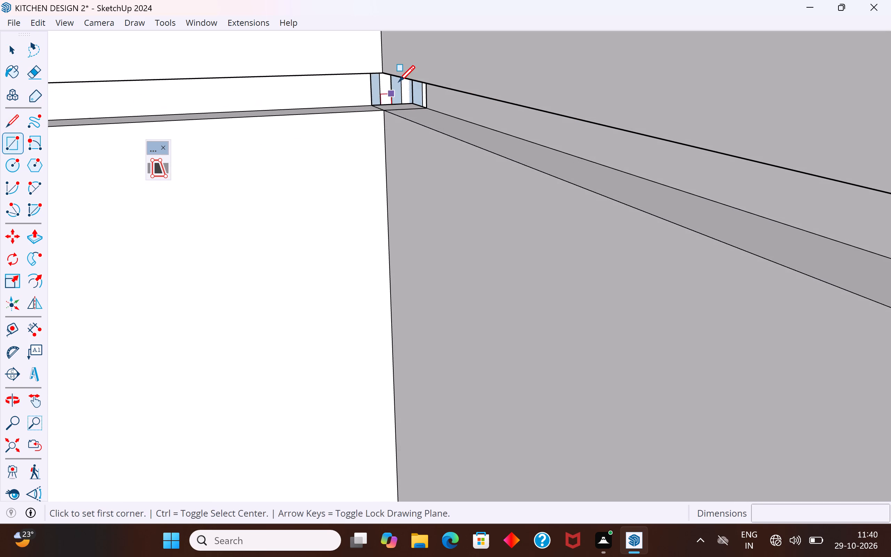
scroll(397, 80, up, 2)
middle_drag(397, 85, 388, 76)
scroll(413, 192, down, 4)
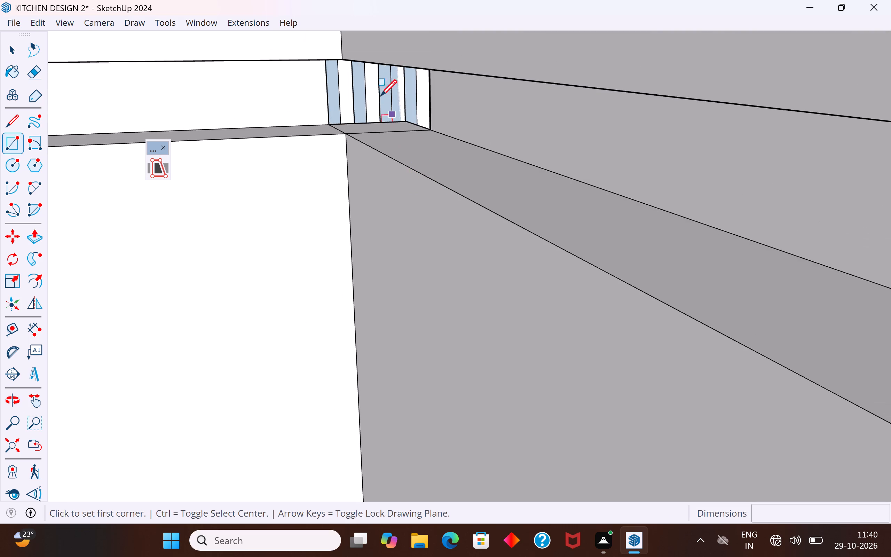
scroll(362, 85, down, 2)
middle_drag(358, 84, 339, 70)
scroll(335, 65, up, 4)
scroll(333, 64, down, 2)
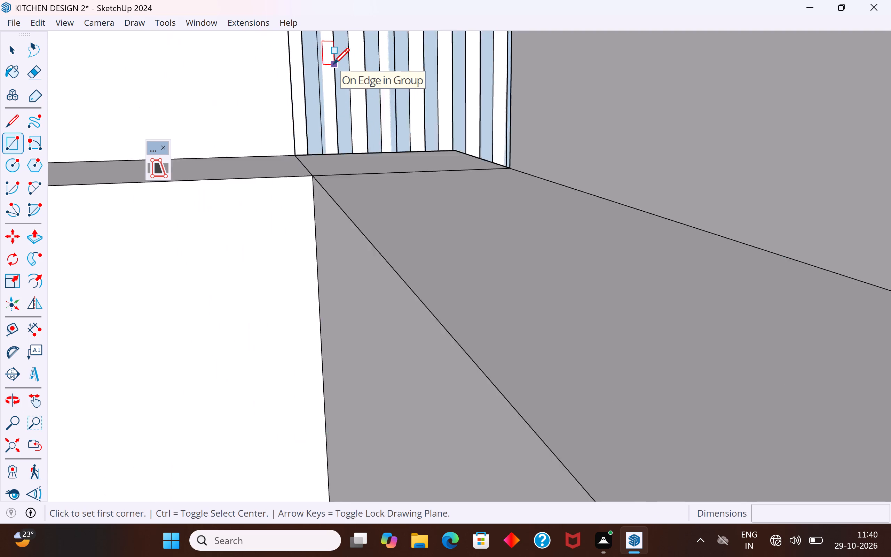
click(310, 40)
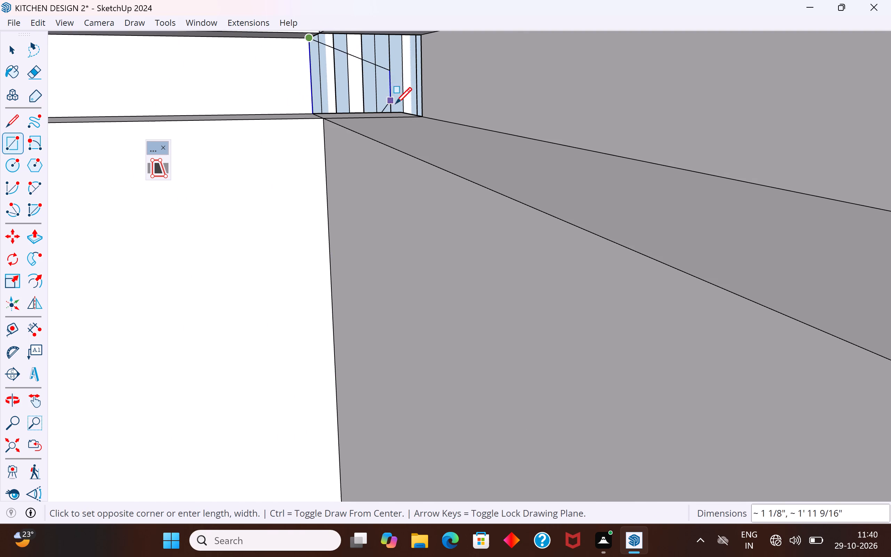
click(402, 107)
middle_drag(379, 149, 562, 180)
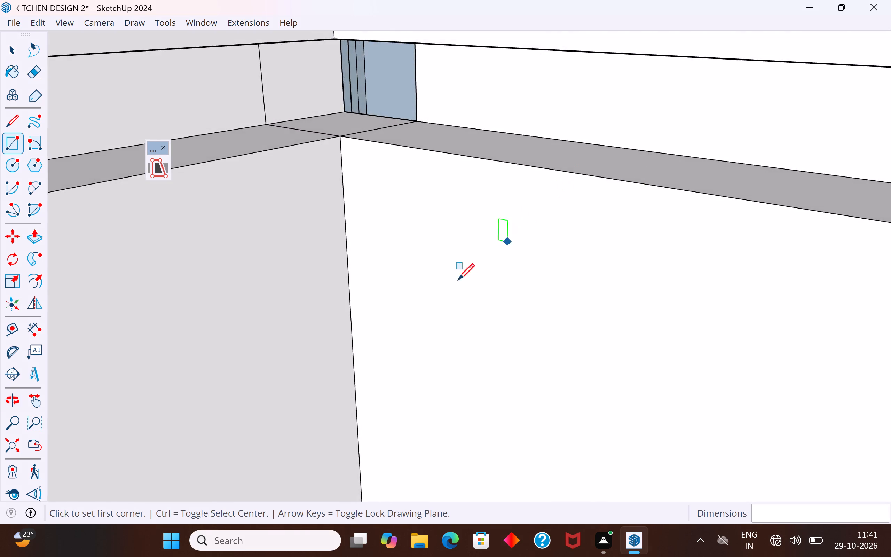
Draw a rectangle closing the gap in the right-hand run's groove back face at the inner corner.
scroll(451, 291, down, 5)
scroll(379, 243, down, 3)
middle_drag(379, 243, 517, 147)
click(356, 162)
middle_drag(391, 194, 409, 262)
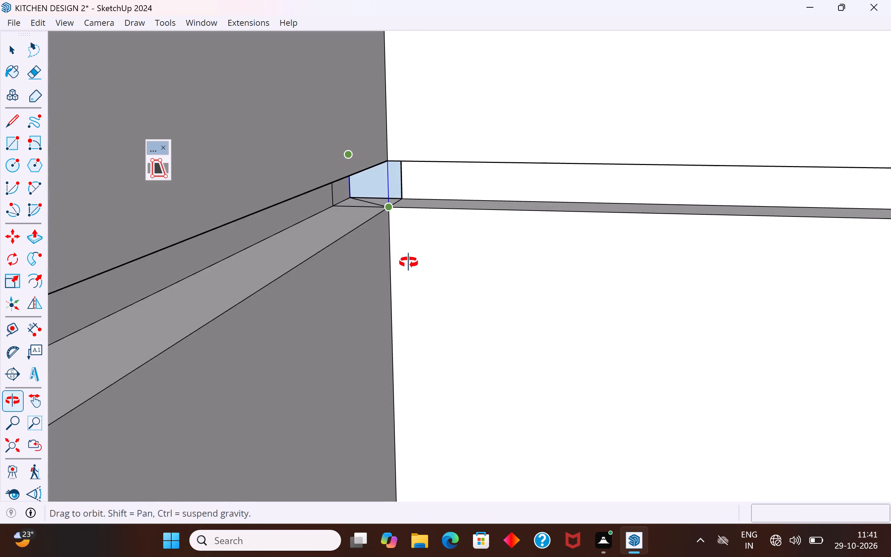
middle_drag(409, 262, 409, 263)
click(400, 199)
Erase the two vertical seam edges on the groove's back faces beside the inner corner.
middle_drag(402, 210, 358, 178)
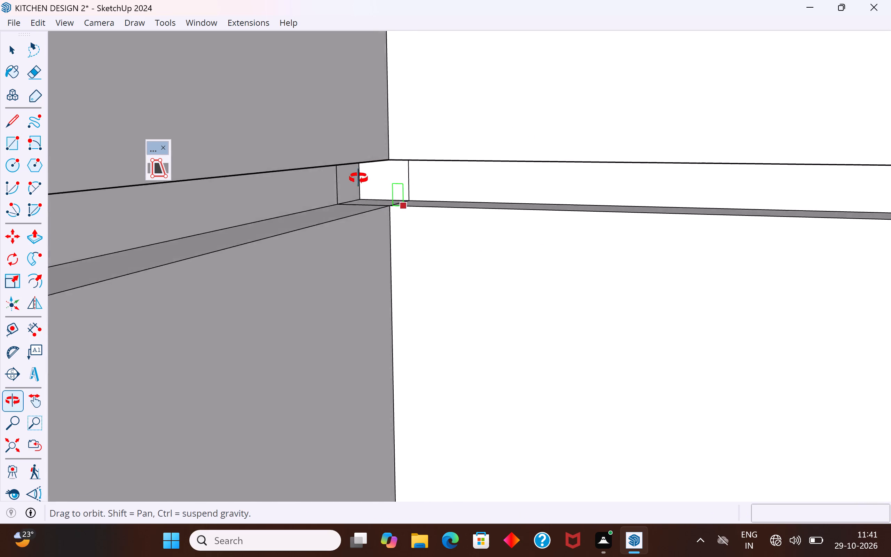
middle_drag(358, 178, 323, 127)
click(13, 47)
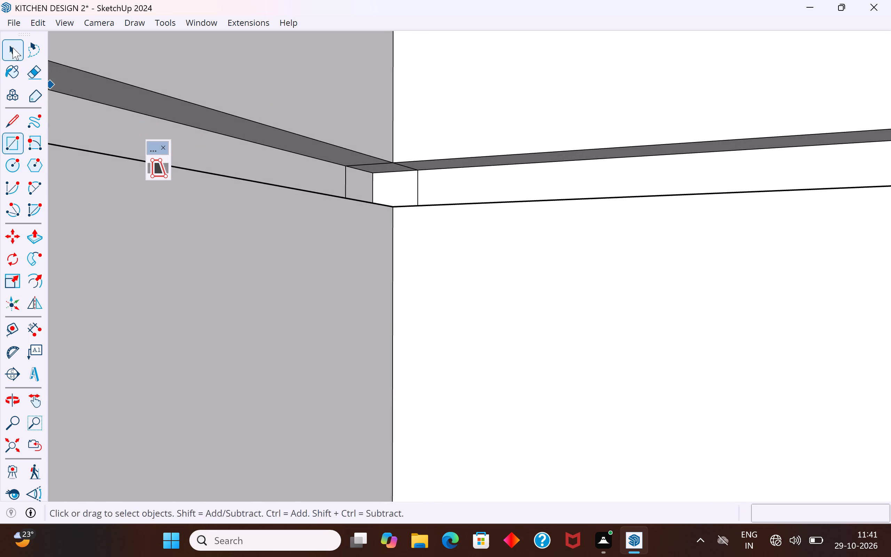
click(34, 65)
middle_drag(337, 165, 292, 166)
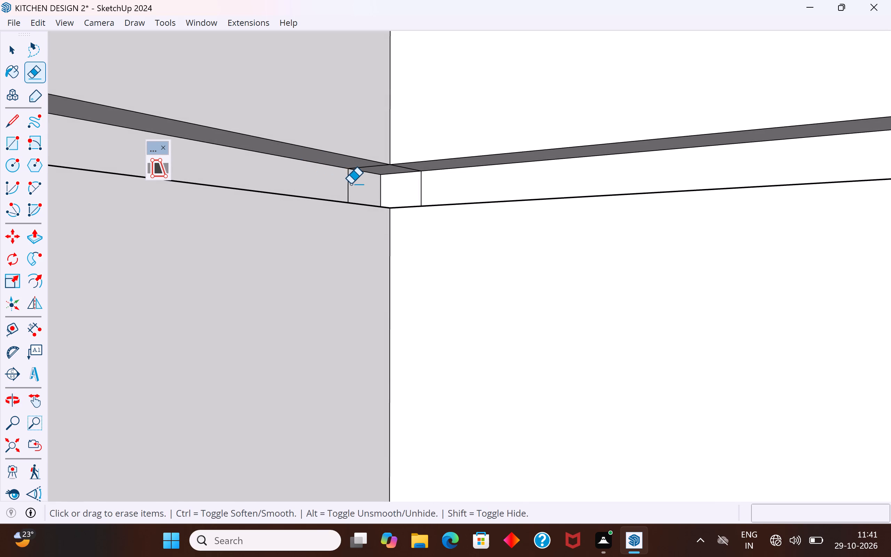
click(346, 182)
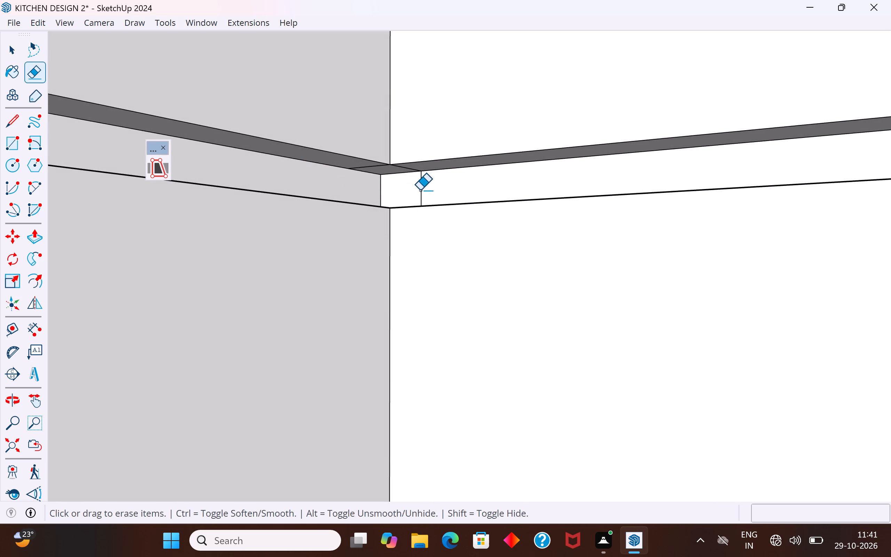
click(420, 190)
Erase the two seam edges crossing the groove's bottom face at the inner corner.
middle_drag(413, 213, 403, 288)
click(404, 213)
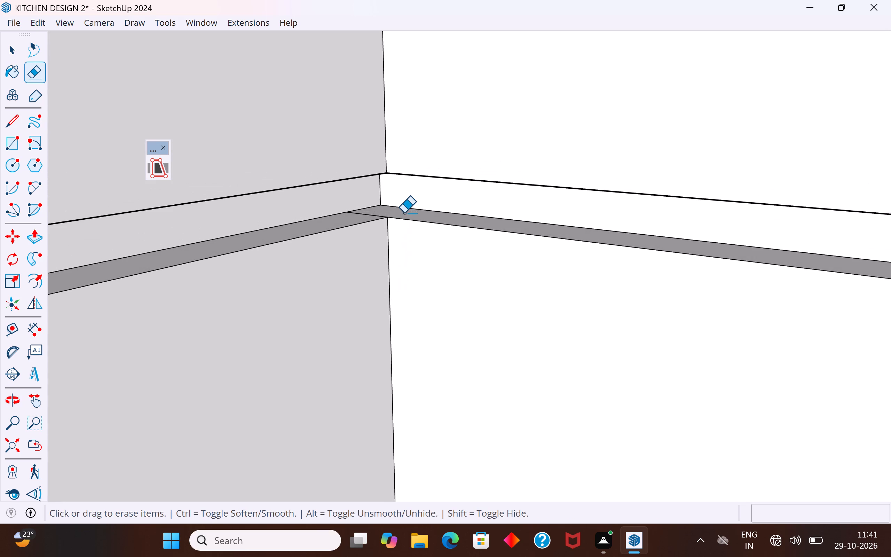
click(367, 214)
Erase the two seam edges crossing the same groove's top face at the inner corner.
middle_drag(427, 262, 428, 153)
scroll(408, 178, up, 6)
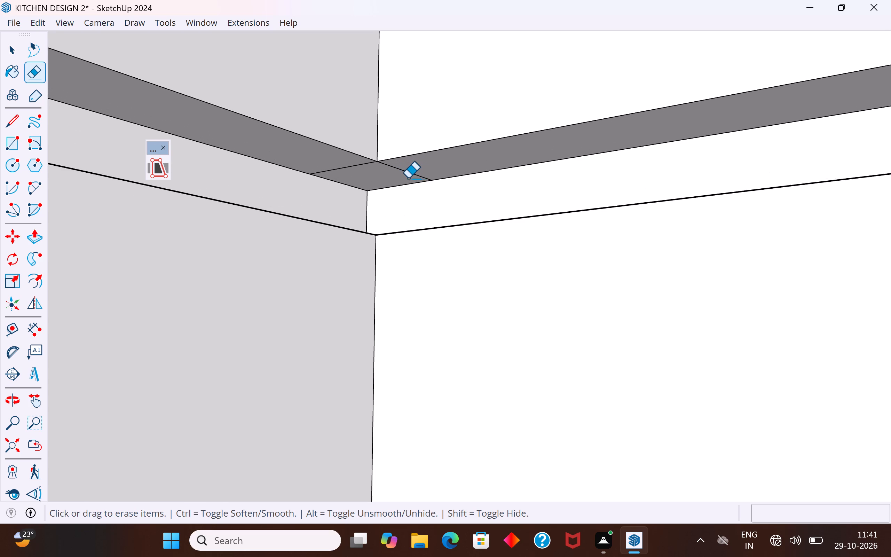
middle_drag(408, 178, 405, 146)
click(405, 171)
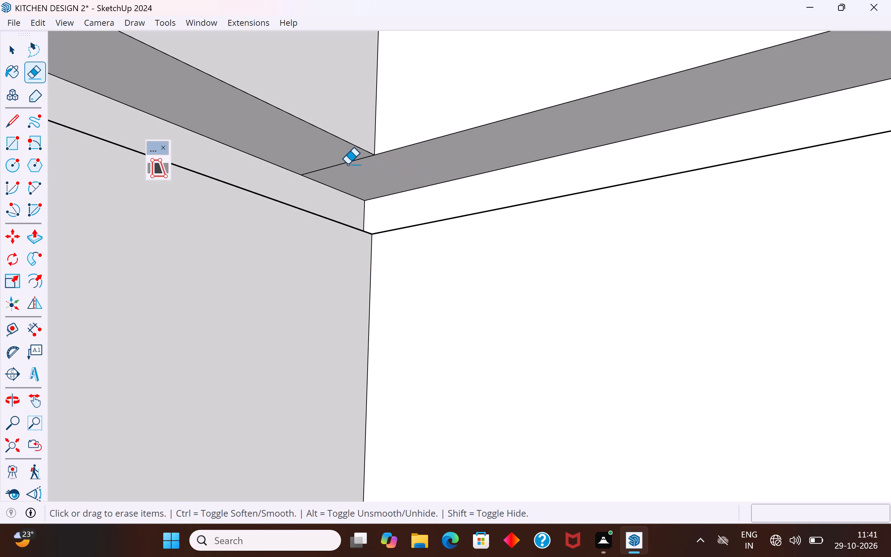
click(349, 161)
scroll(384, 180, up, 1)
scroll(386, 173, down, 4)
middle_drag(404, 185, 409, 341)
scroll(385, 268, down, 10)
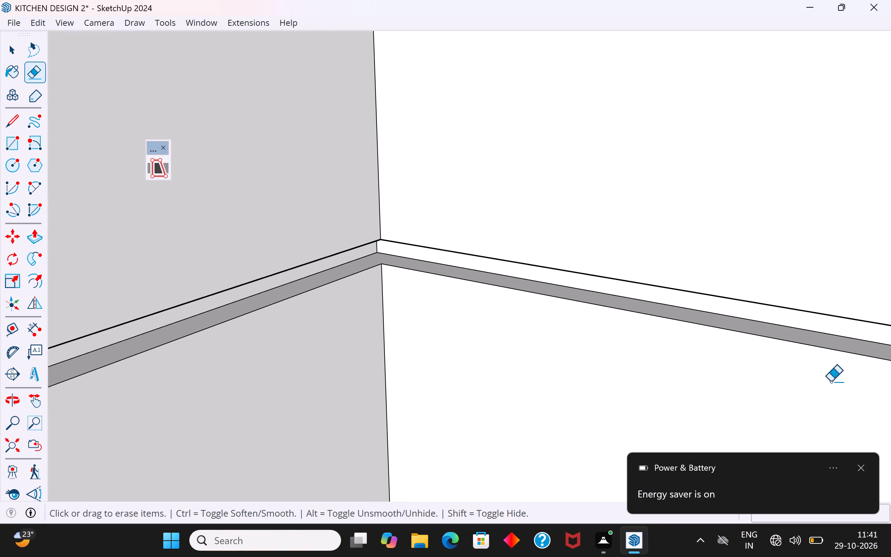
Dismiss the Power & Battery notification covering part of the model.
click(863, 466)
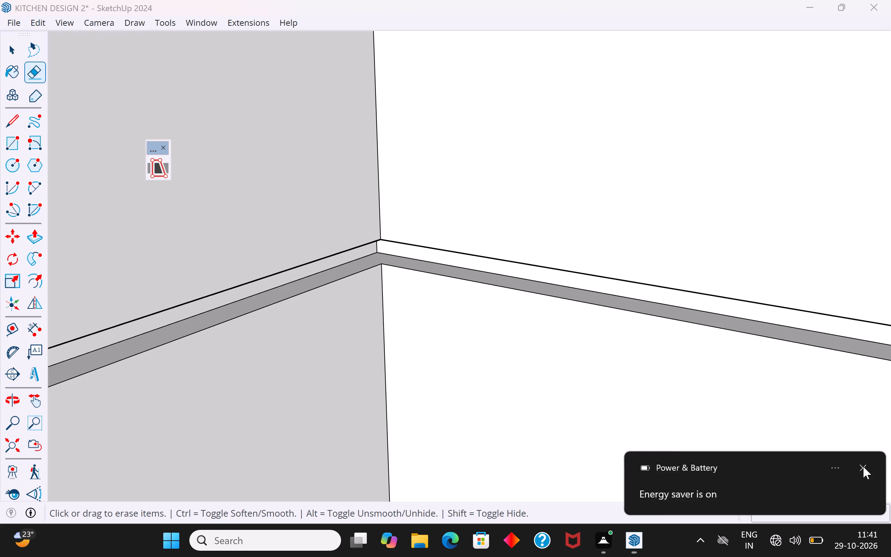
scroll(375, 341, down, 15)
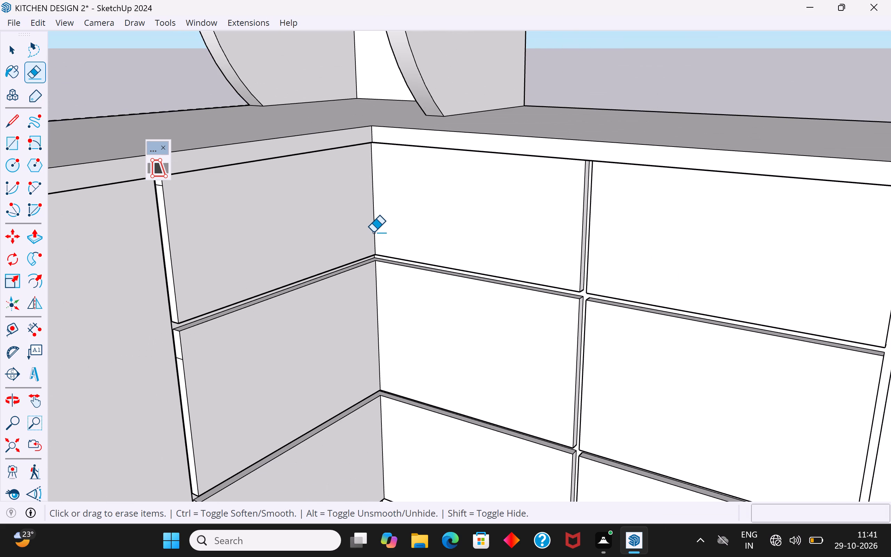
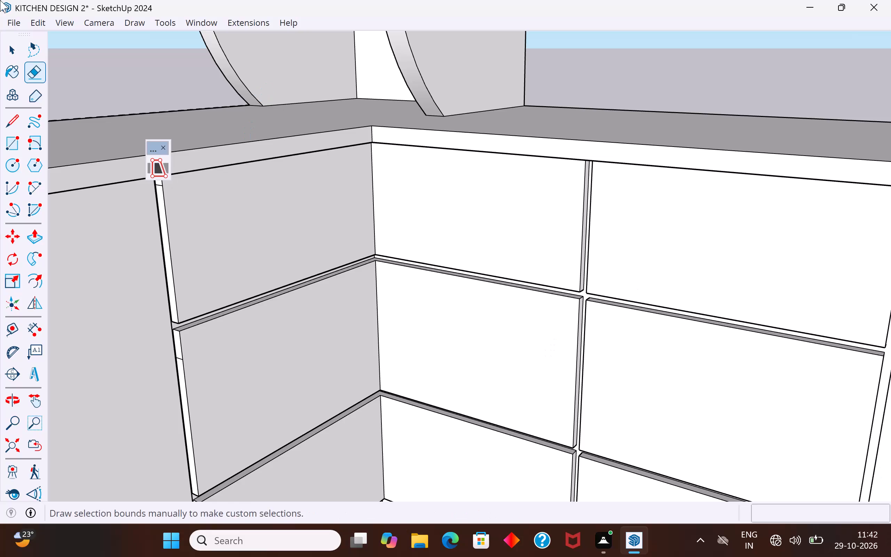
Erase the two seam edges crossing the underside strip below the countertop at the inner corner.
click(8, 47)
scroll(314, 228, down, 5)
middle_drag(333, 228, 306, 145)
scroll(371, 248, up, 7)
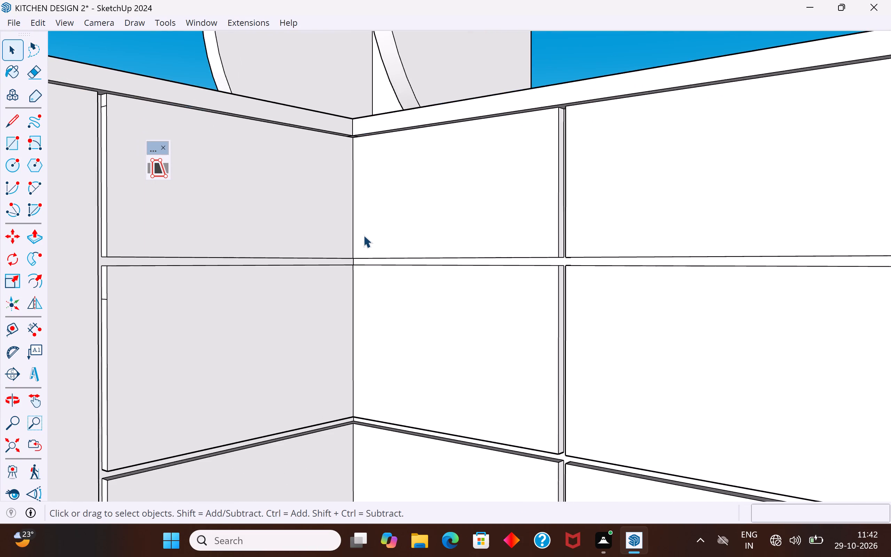
scroll(363, 235, up, 3)
middle_drag(362, 232, 320, 171)
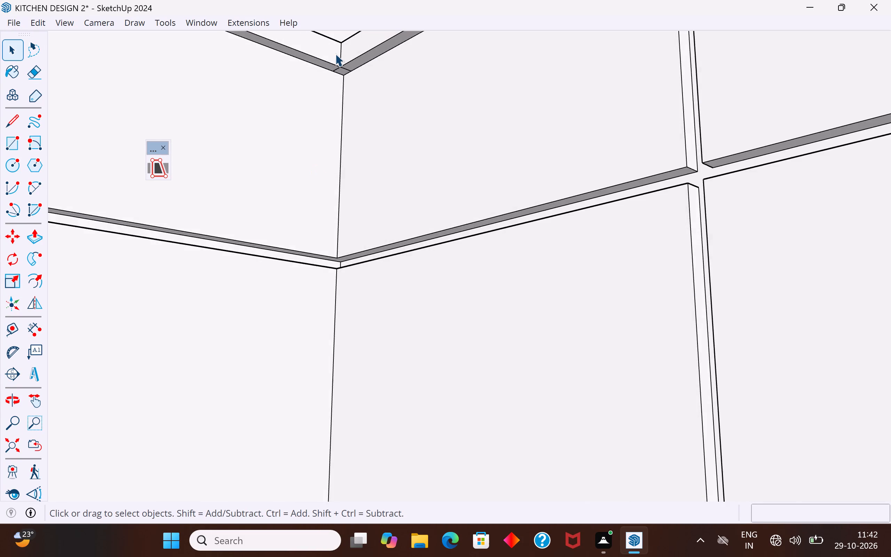
scroll(335, 54, up, 15)
click(30, 77)
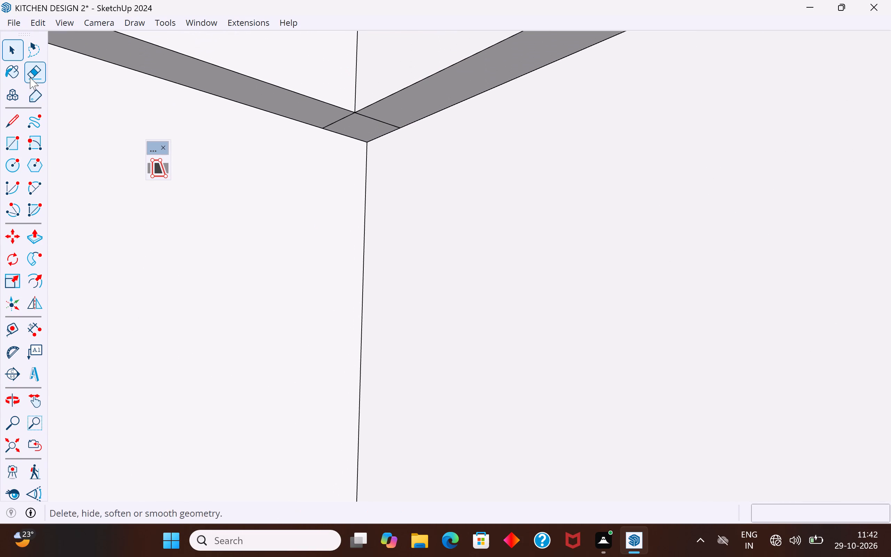
scroll(376, 124, up, 5)
drag(379, 111, 356, 130)
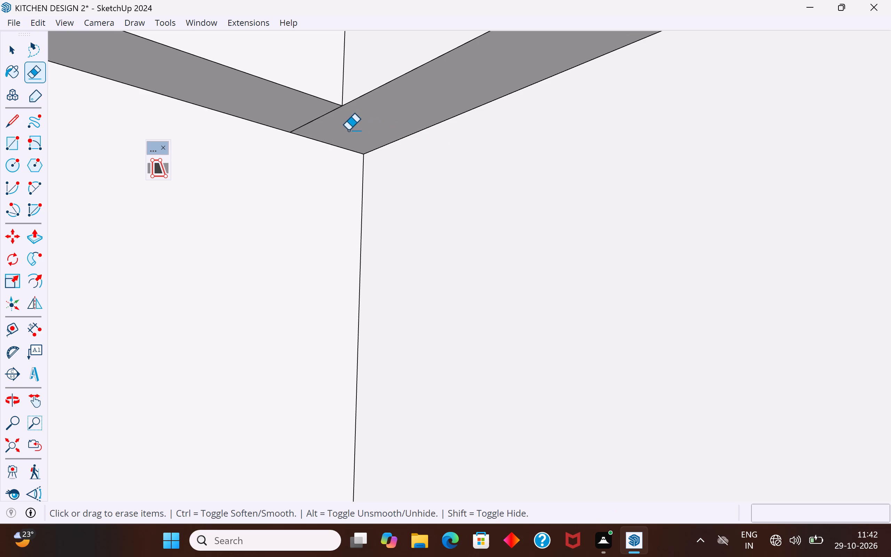
click(323, 115)
Examine the drawer grooves, plinth and cabinet fronts around the inner corner for leftover seam edges.
scroll(352, 132, down, 17)
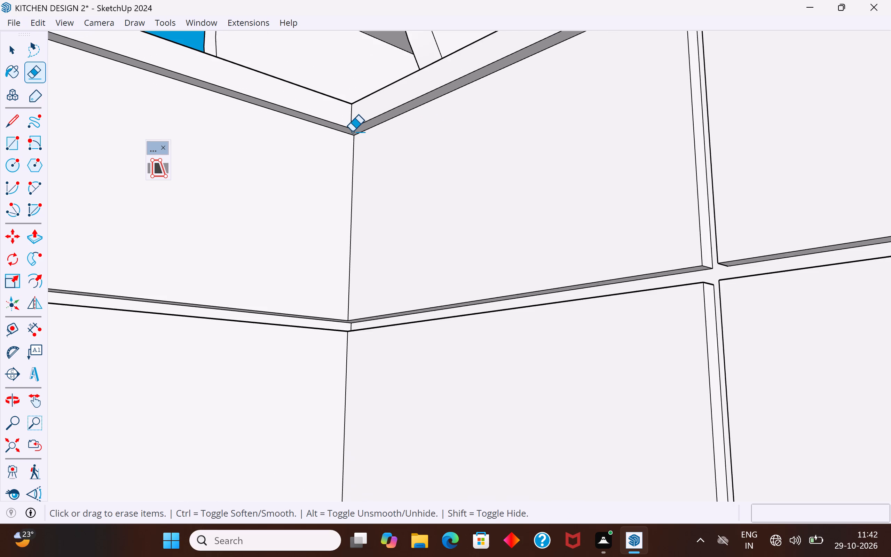
scroll(352, 132, down, 8)
scroll(355, 152, up, 1)
middle_drag(357, 158, 352, 366)
scroll(373, 223, down, 5)
scroll(365, 492, up, 2)
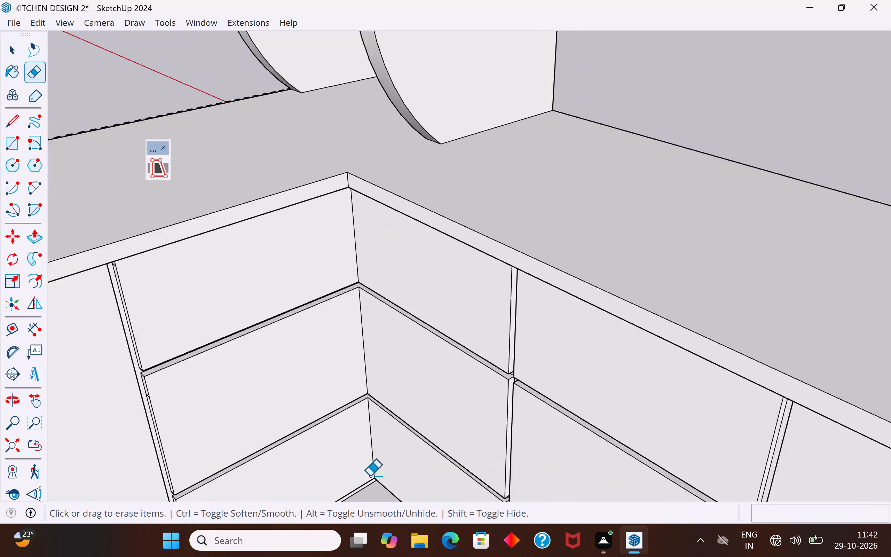
scroll(370, 476, up, 13)
middle_drag(366, 387, 386, 147)
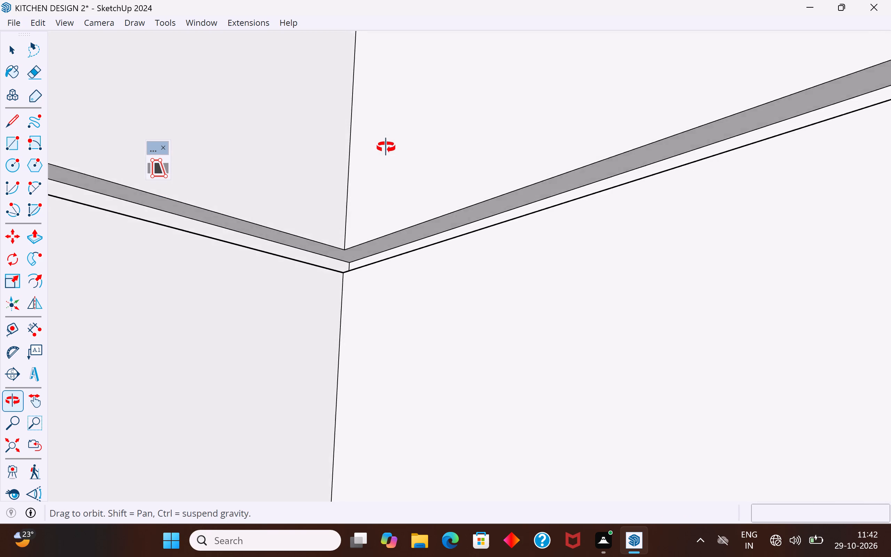
middle_drag(386, 147, 395, 440)
scroll(394, 171, down, 11)
middle_click(383, 409)
scroll(383, 409, up, 4)
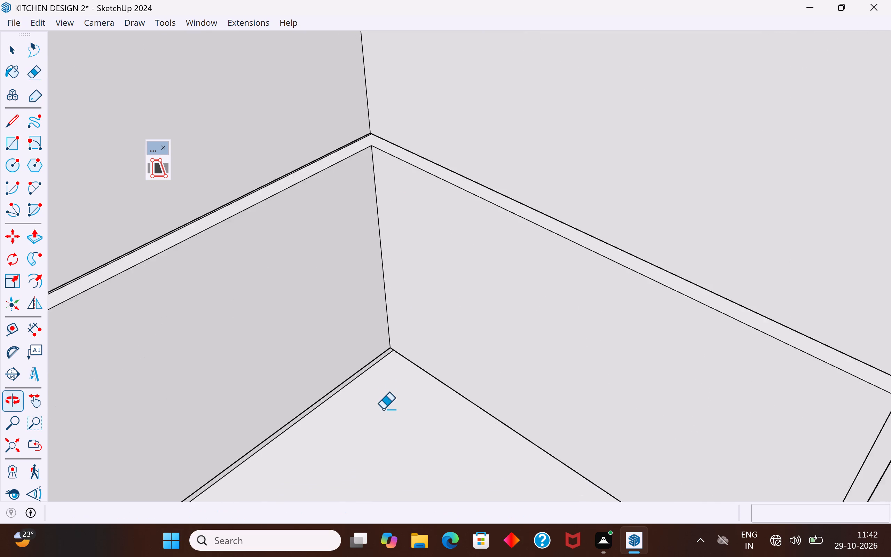
scroll(383, 409, up, 4)
middle_drag(386, 383, 407, 340)
scroll(407, 340, up, 1)
scroll(407, 340, down, 8)
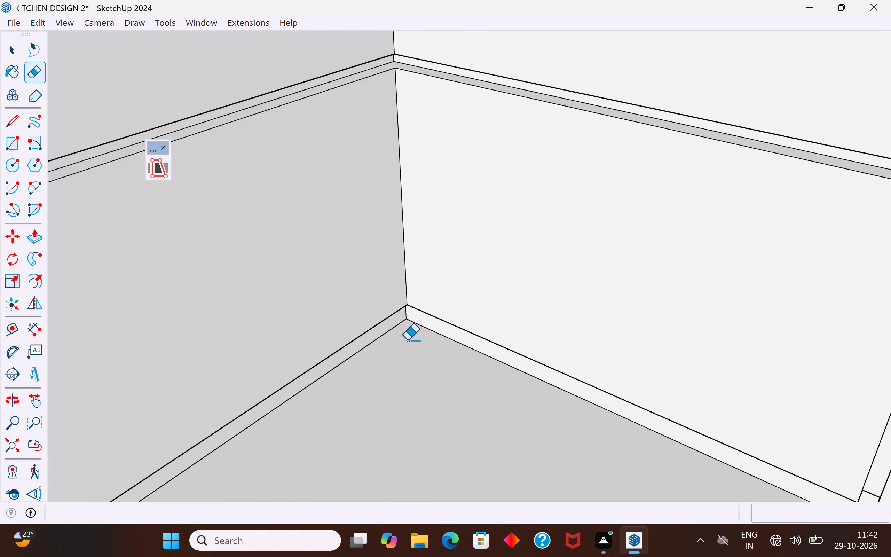
scroll(407, 340, down, 12)
middle_drag(481, 351, 436, 245)
scroll(644, 207, down, 4)
middle_drag(629, 226, 405, 270)
scroll(346, 216, up, 5)
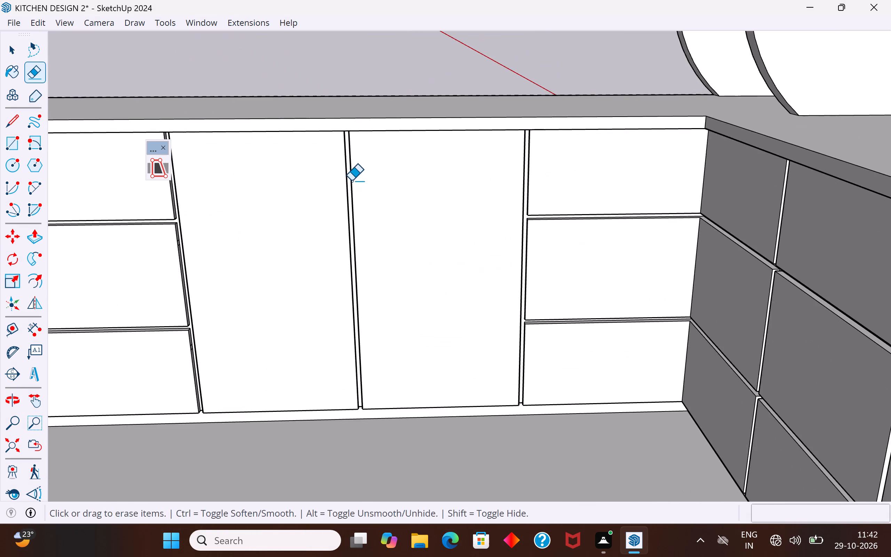
scroll(351, 181, up, 5)
scroll(361, 207, down, 4)
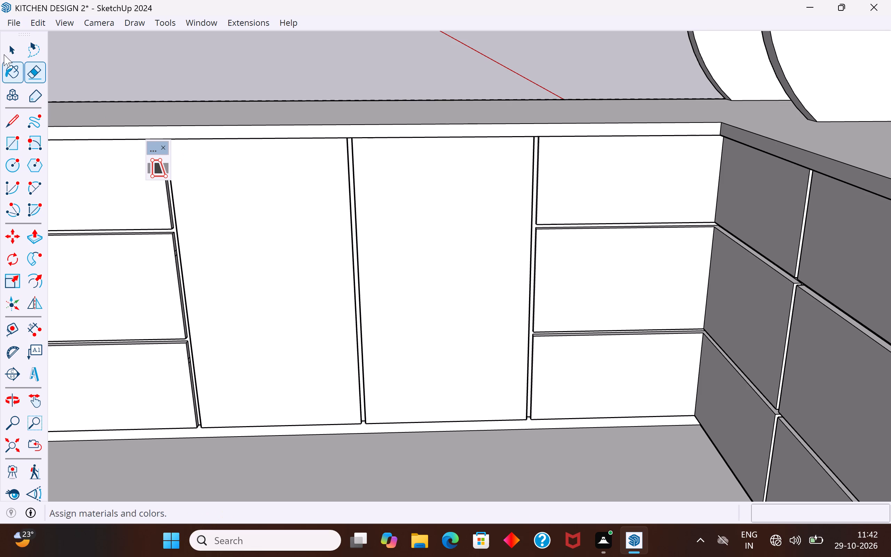
click(17, 50)
click(269, 100)
scroll(397, 210, down, 6)
middle_drag(378, 245, 513, 209)
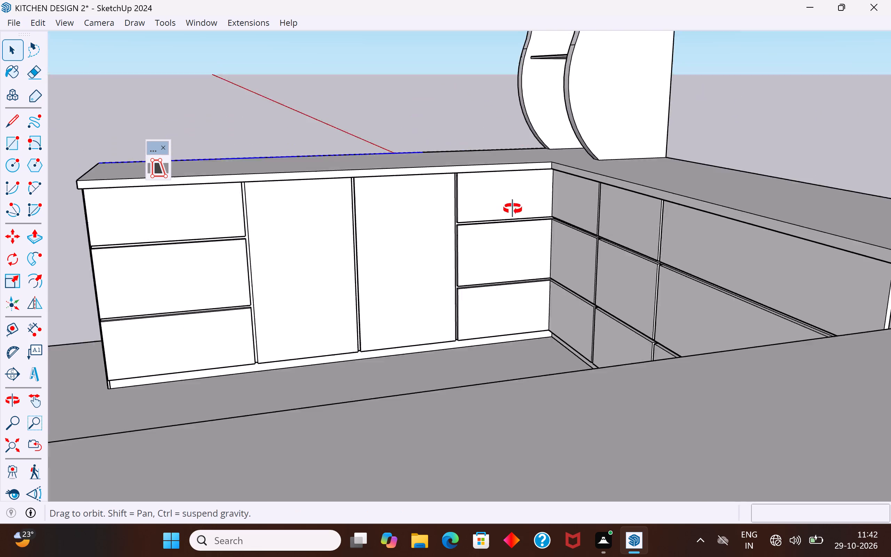
middle_drag(513, 209, 628, 202)
click(667, 95)
Delete the two short stray edges sticking out of the shelf unit's curved side panel, level with the lowest shelf.
scroll(514, 203, down, 1)
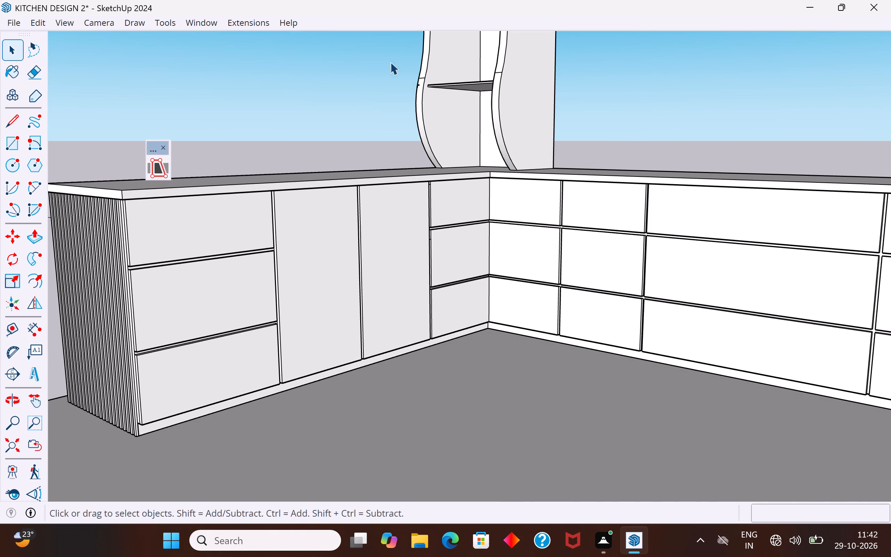
scroll(388, 55, up, 3)
scroll(451, 103, up, 8)
click(450, 121)
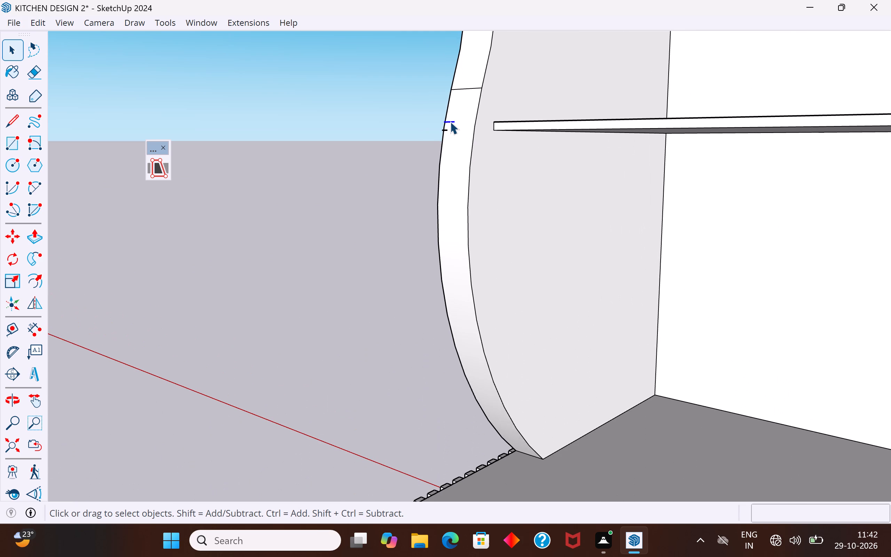
middle_drag(452, 124, 459, 197)
key(Delete)
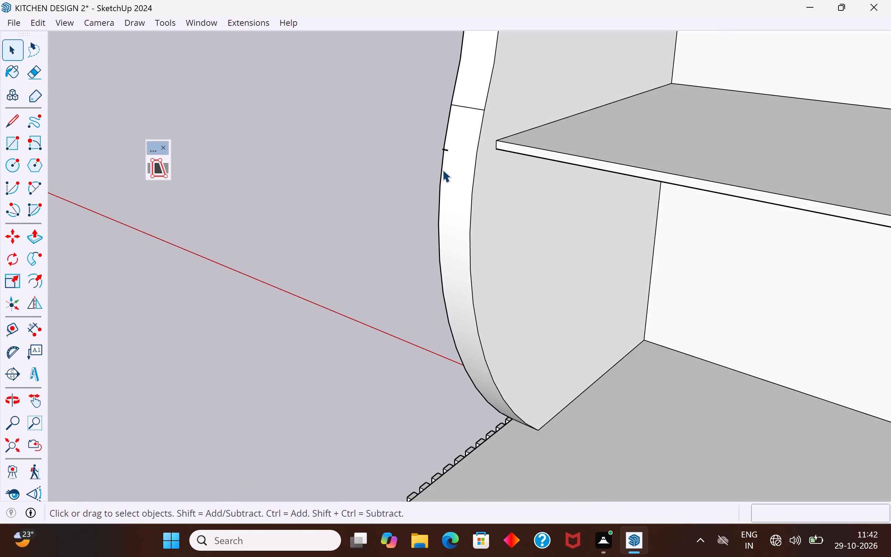
scroll(447, 150, up, 4)
click(447, 150)
key(Delete)
scroll(450, 144, up, 4)
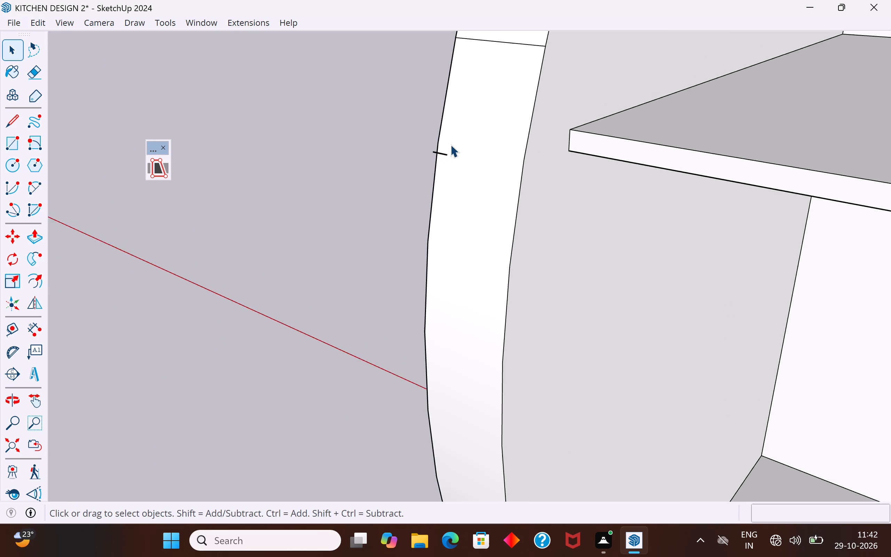
scroll(450, 144, up, 9)
click(414, 163)
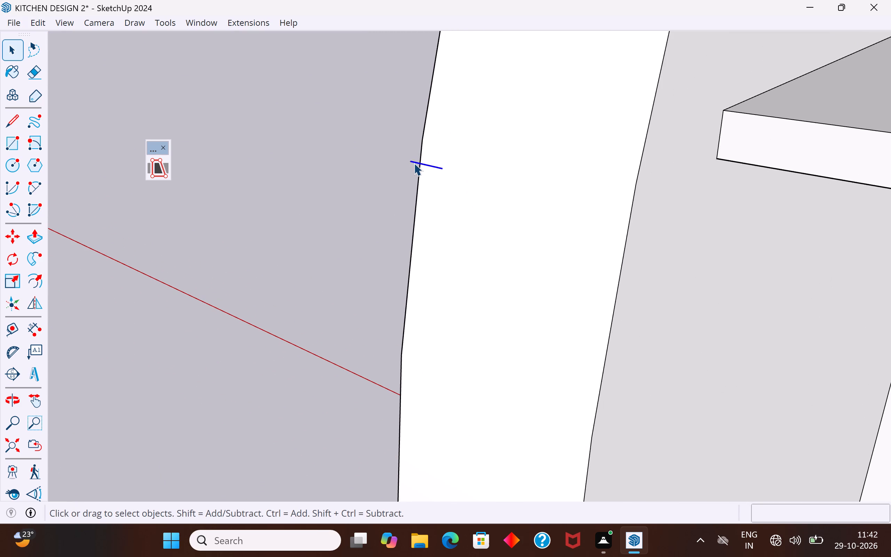
key(Delete)
Draw a 12' vertical line up from the floor slab's top corner beside the tall shelf unit.
scroll(467, 205, down, 15)
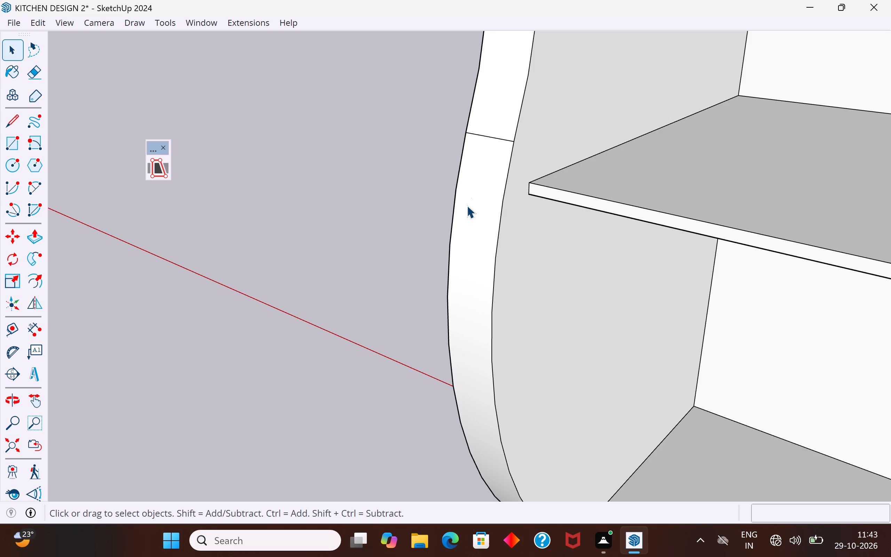
scroll(390, 296, down, 14)
middle_drag(375, 270, 680, 274)
scroll(354, 277, down, 4)
middle_drag(356, 285, 377, 296)
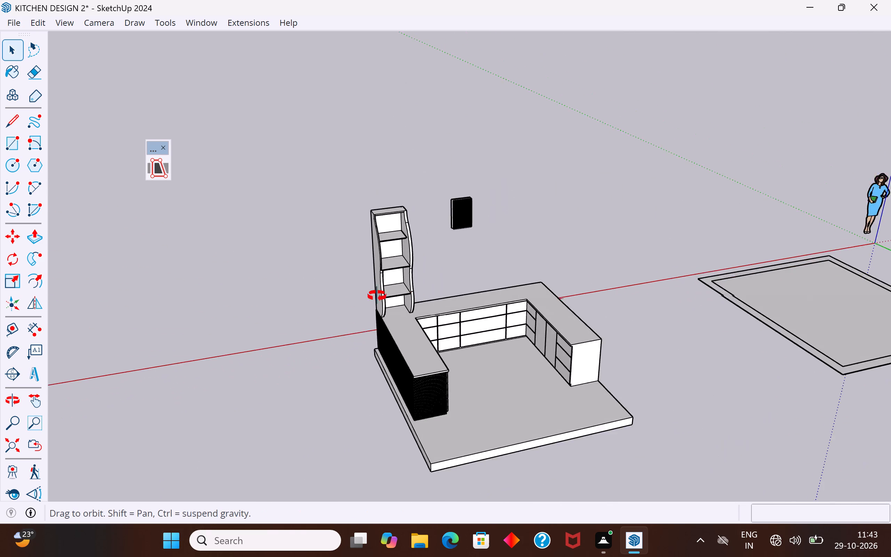
middle_drag(377, 296, 353, 300)
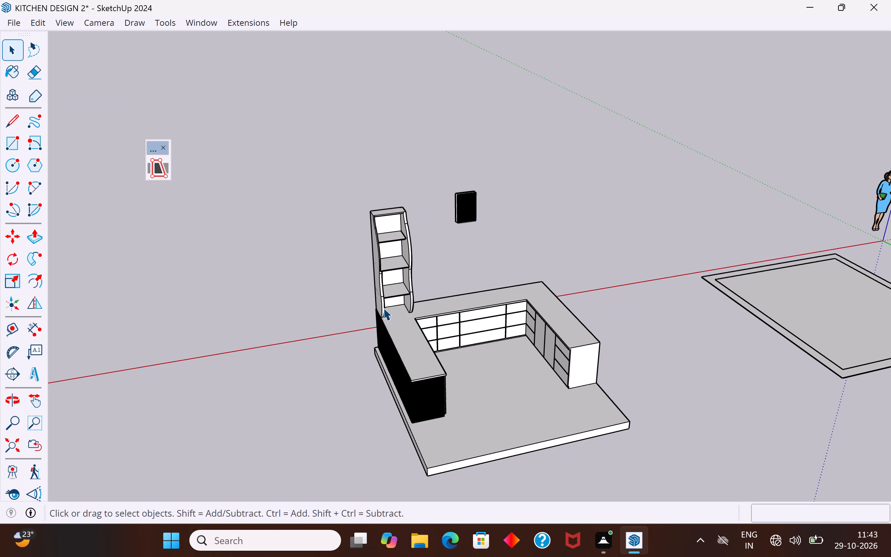
scroll(370, 343, down, 3)
middle_drag(373, 343, 593, 298)
click(12, 118)
scroll(353, 361, up, 1)
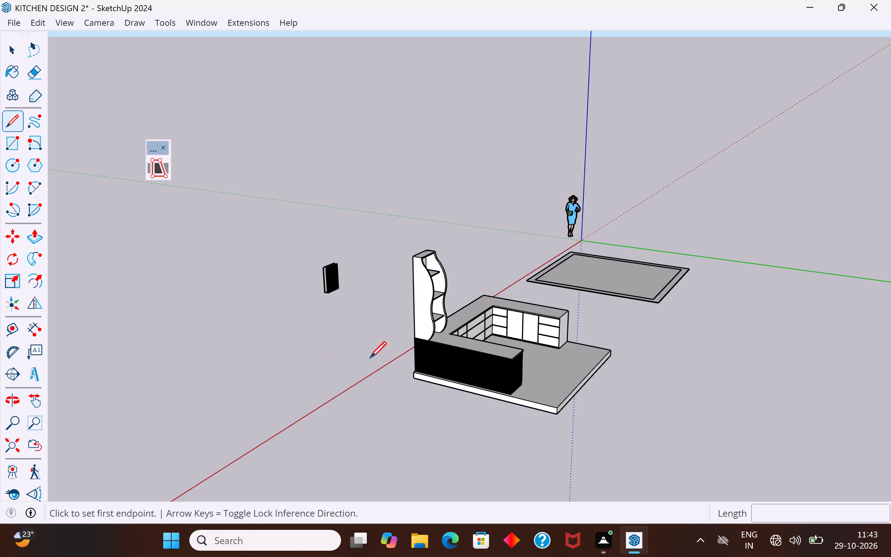
scroll(370, 358, up, 2)
scroll(427, 375, up, 10)
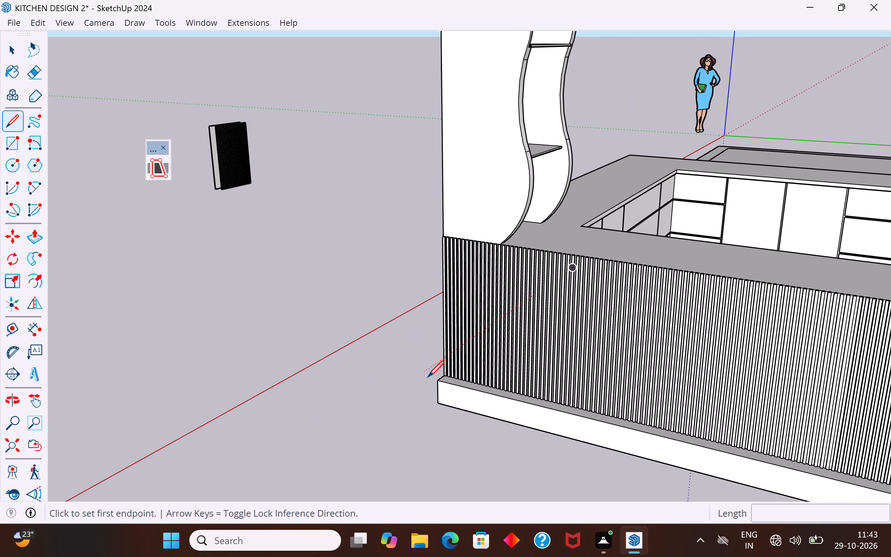
click(439, 383)
scroll(416, 159, down, 7)
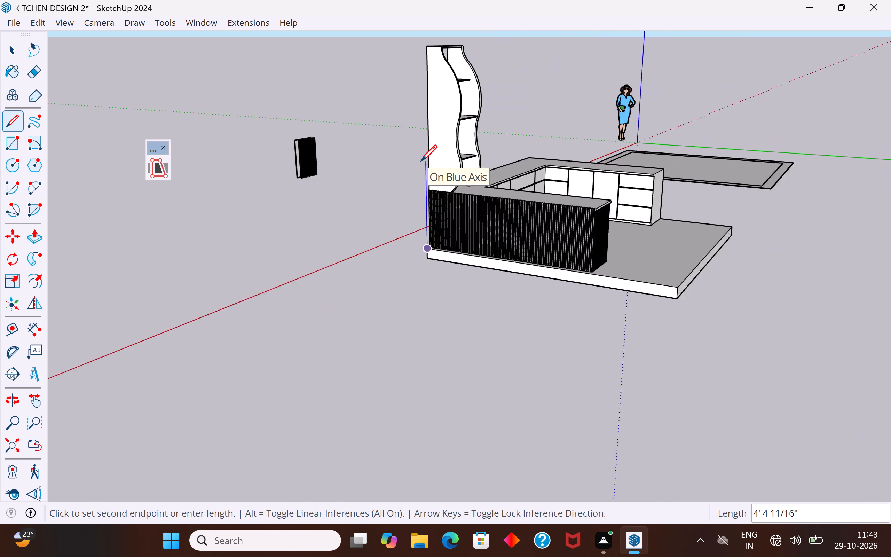
scroll(421, 161, down, 3)
text(12')
key(Return)
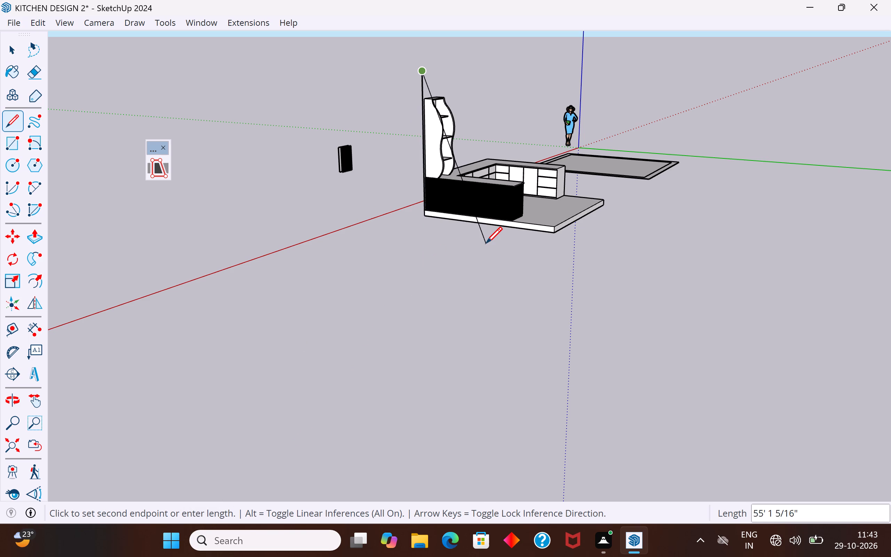
key(Escape)
Draw a 12' vertical line up from the floor slab's top corner near the free end of the slatted counter.
middle_drag(508, 239, 439, 267)
scroll(551, 232, up, 1)
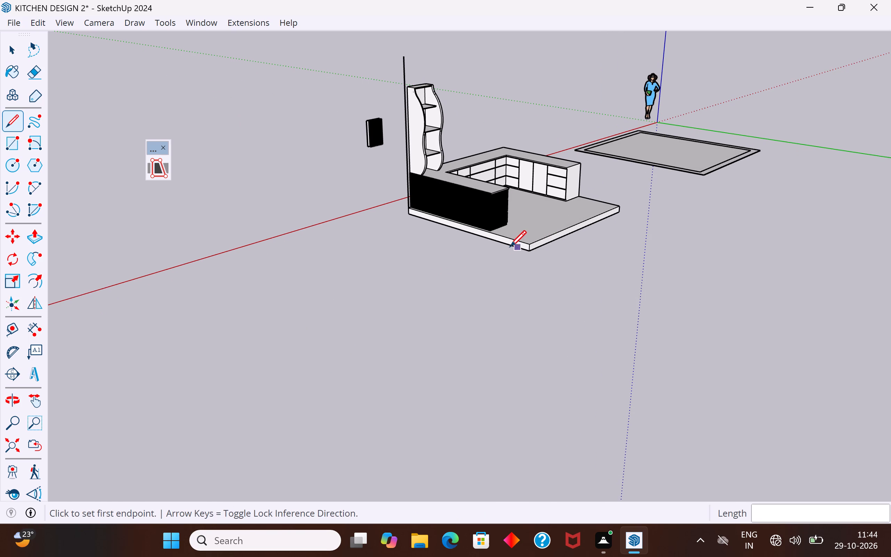
click(530, 241)
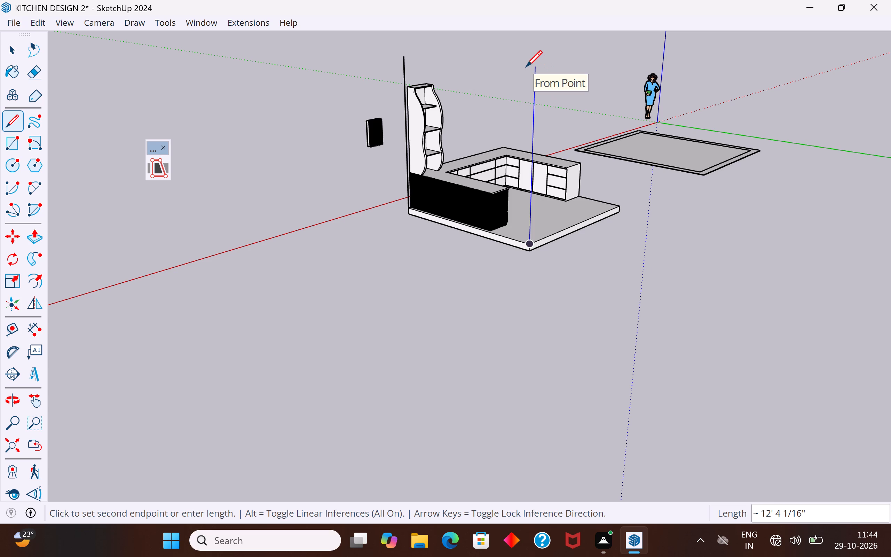
text(12')
key(Return)
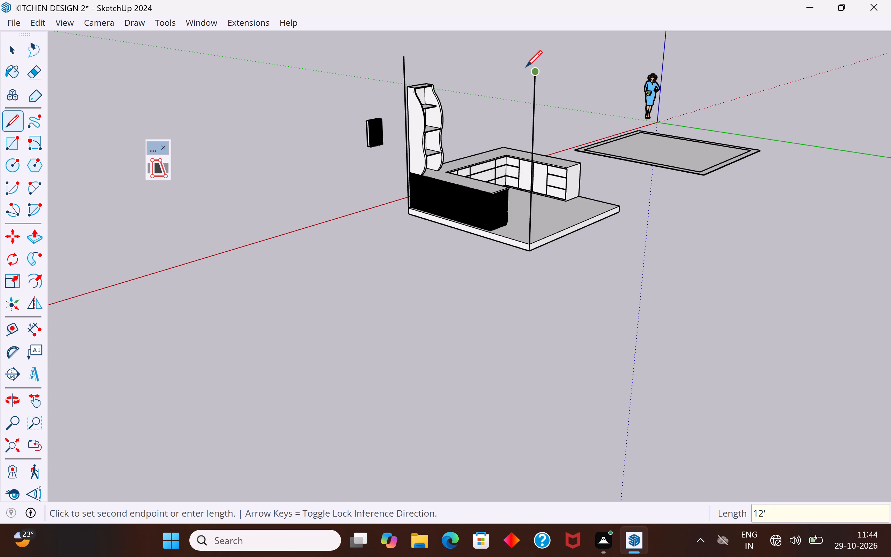
key(Escape)
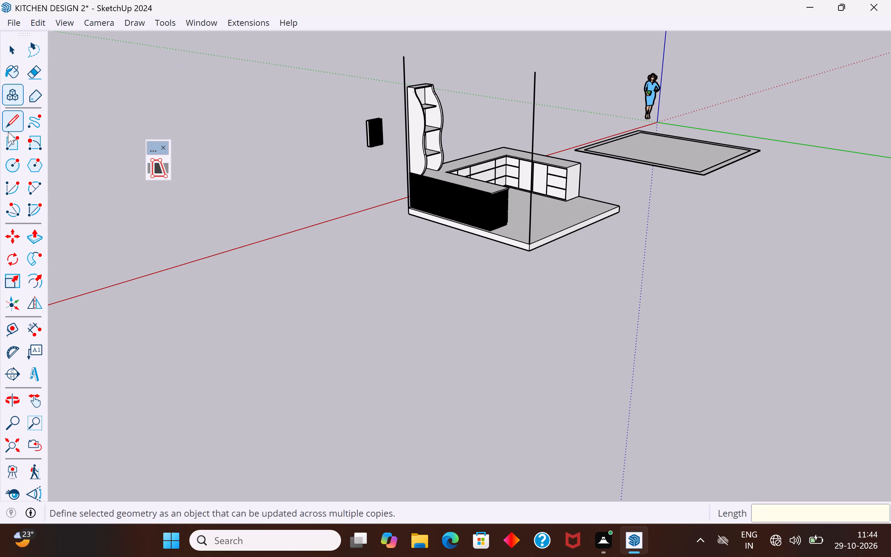
Draw a 12' vertical line up from the slab's top corner near the plain end panel of the opposite counter.
click(9, 123)
scroll(215, 296, down, 4)
scroll(512, 224, up, 6)
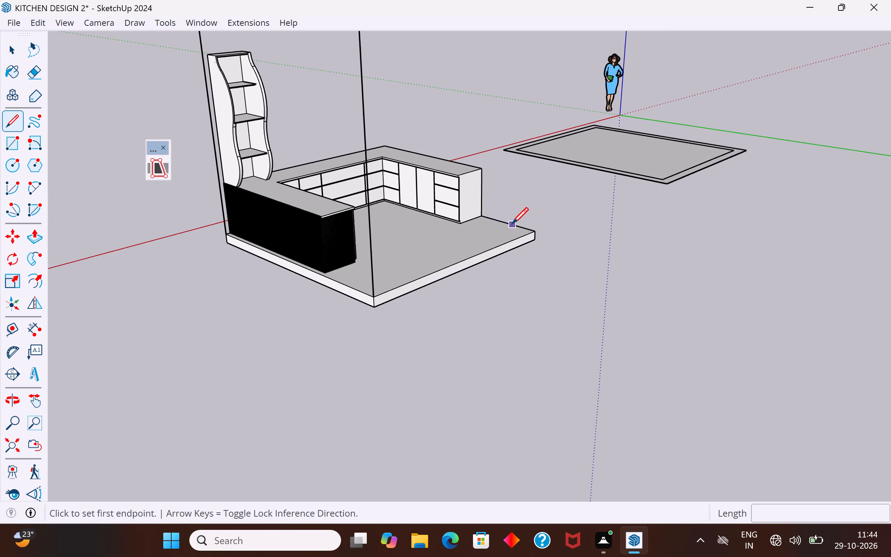
scroll(476, 419, down, 3)
click(523, 260)
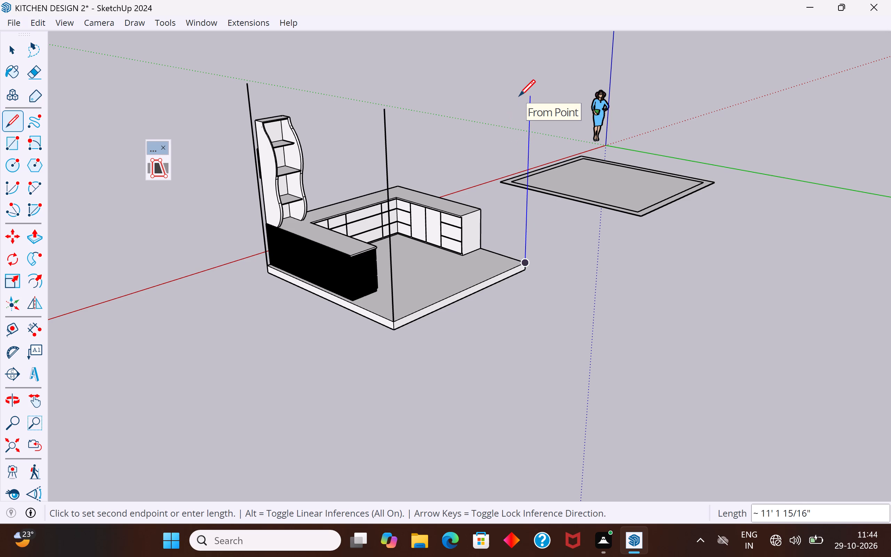
text(12')
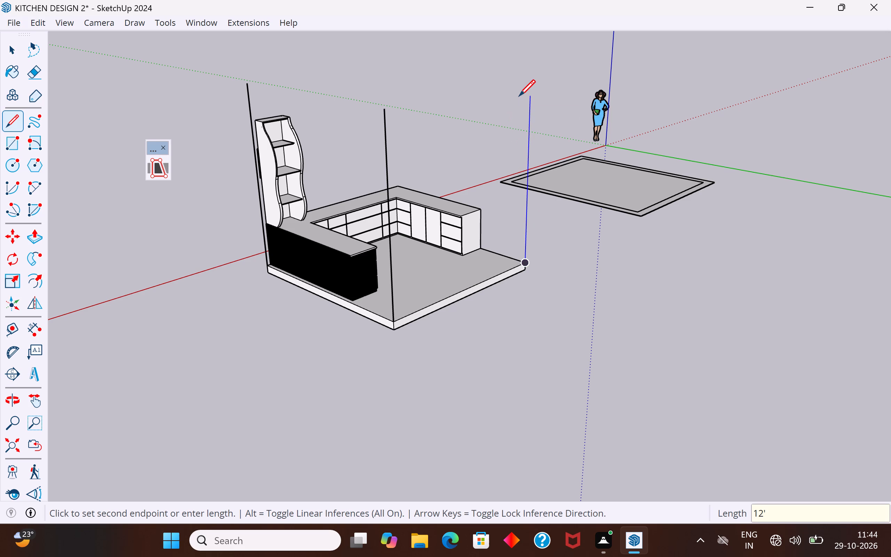
key(Return)
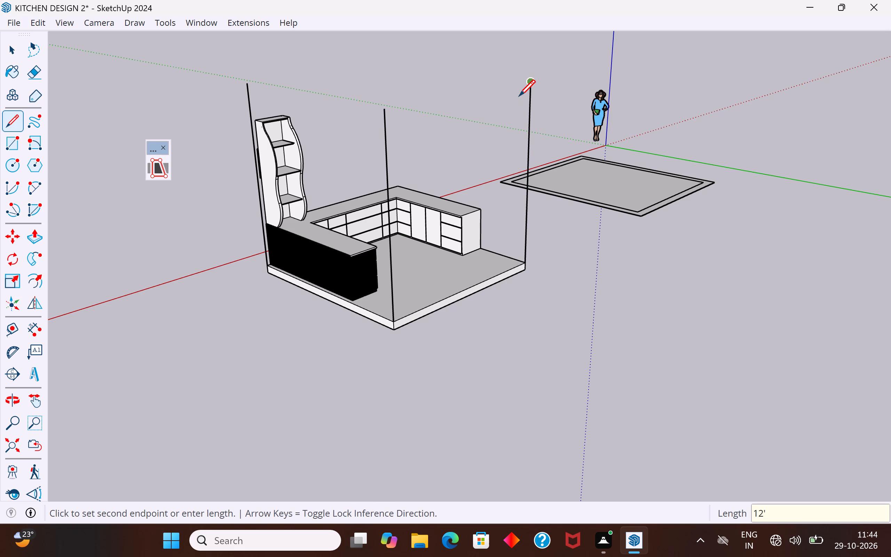
click(17, 43)
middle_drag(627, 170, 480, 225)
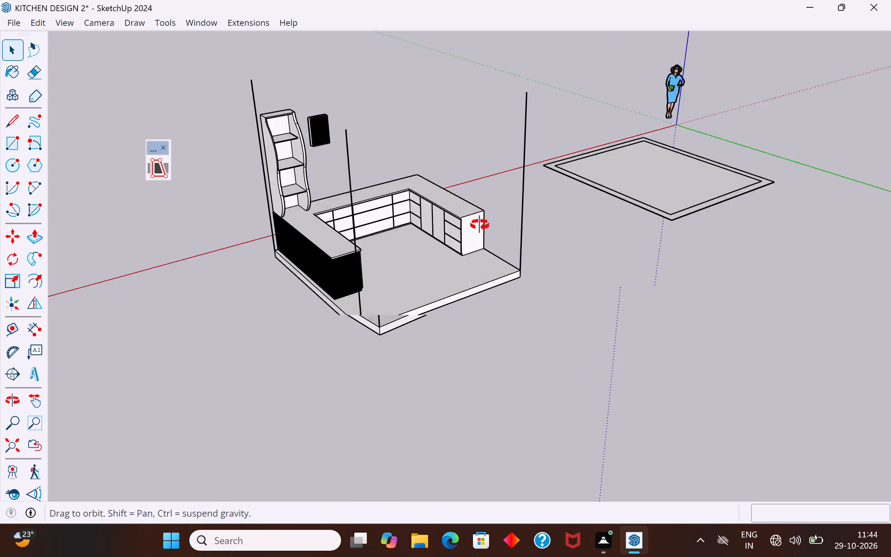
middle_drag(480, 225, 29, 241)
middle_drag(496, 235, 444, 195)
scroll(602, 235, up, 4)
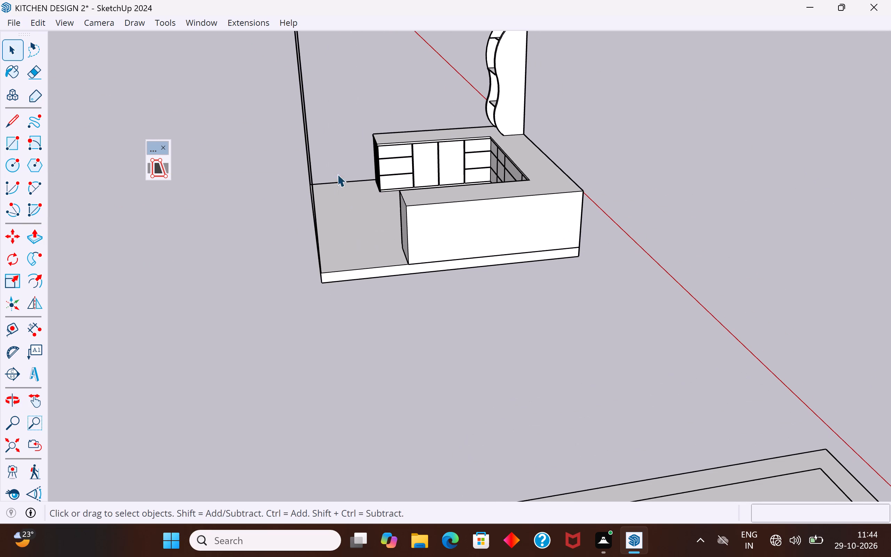
Draw a 12' vertical line up from the floor slab's remaining top corner, where the plain counter meets the back counter.
click(14, 124)
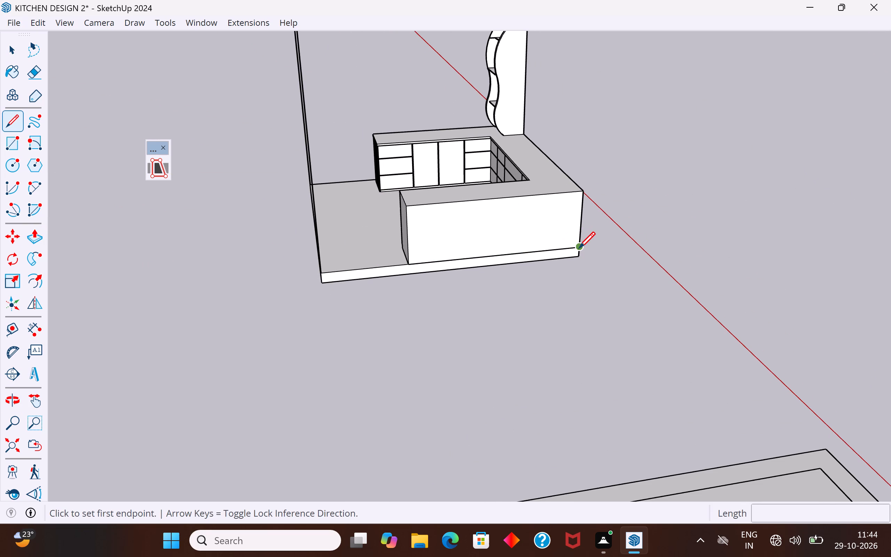
click(579, 248)
scroll(568, 211, down, 4)
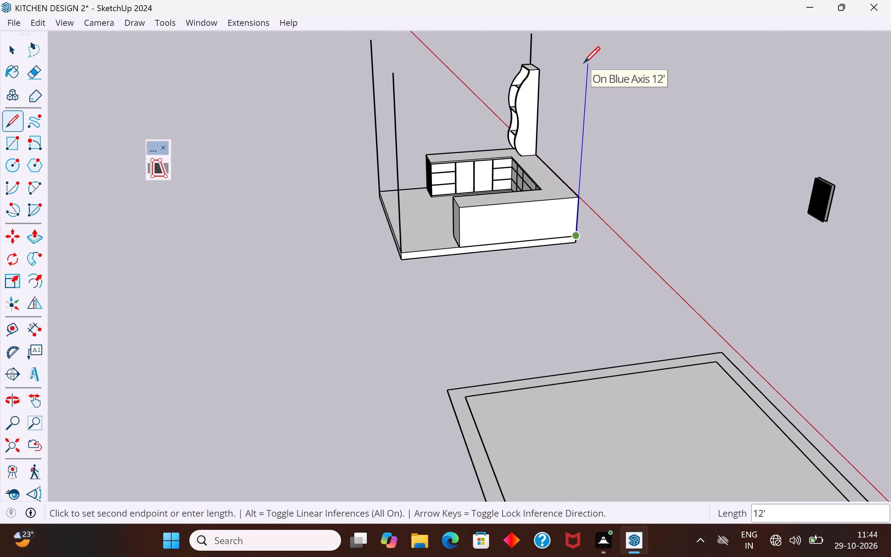
text(12')
key(Return)
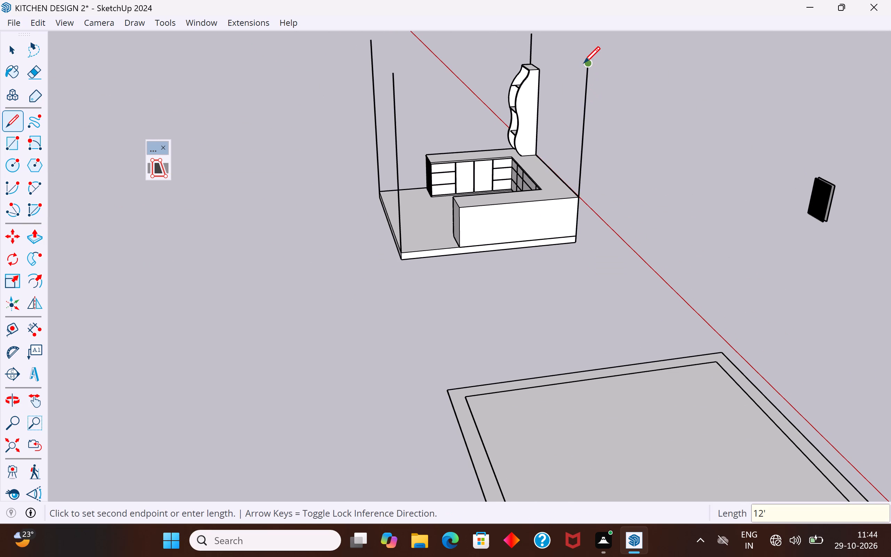
click(13, 48)
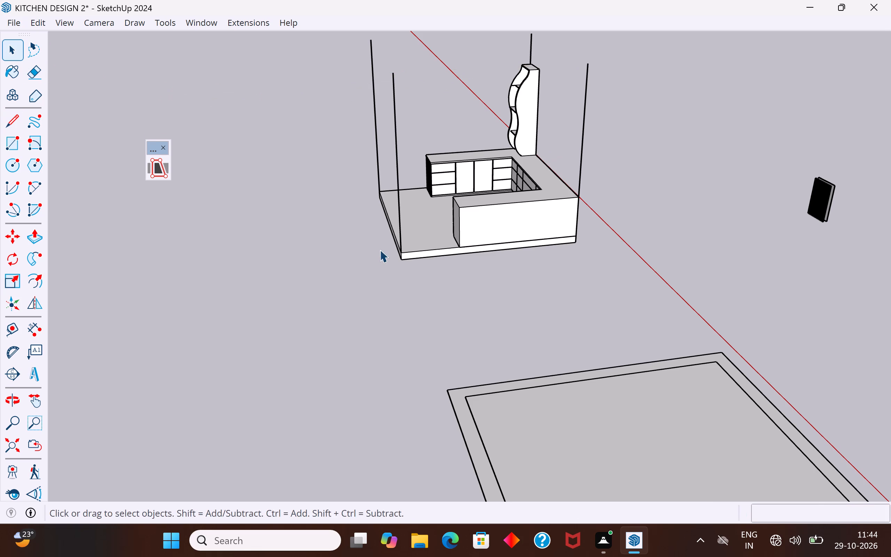
Draw a ceiling rectangle of about 12' by 12' 5 3/4" between diagonally opposite tops of the four vertical lines.
scroll(382, 250, down, 4)
middle_drag(396, 253, 694, 166)
middle_drag(541, 229, 670, 268)
scroll(380, 203, down, 4)
middle_drag(426, 233, 445, 260)
scroll(489, 112, up, 4)
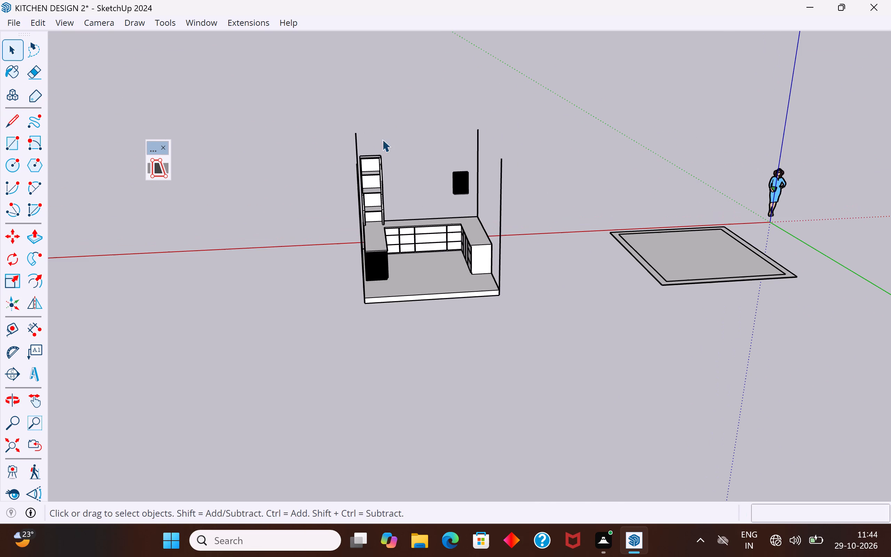
click(8, 146)
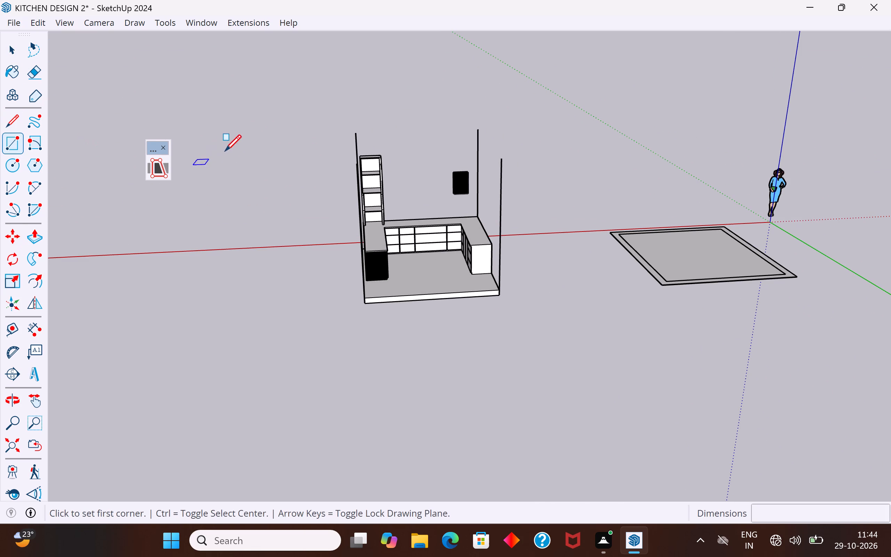
click(356, 132)
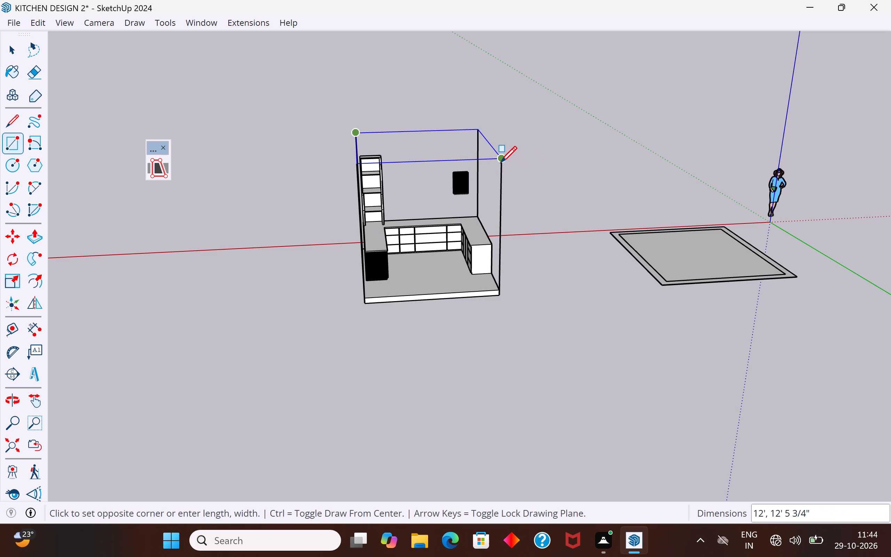
click(500, 162)
click(17, 49)
click(179, 111)
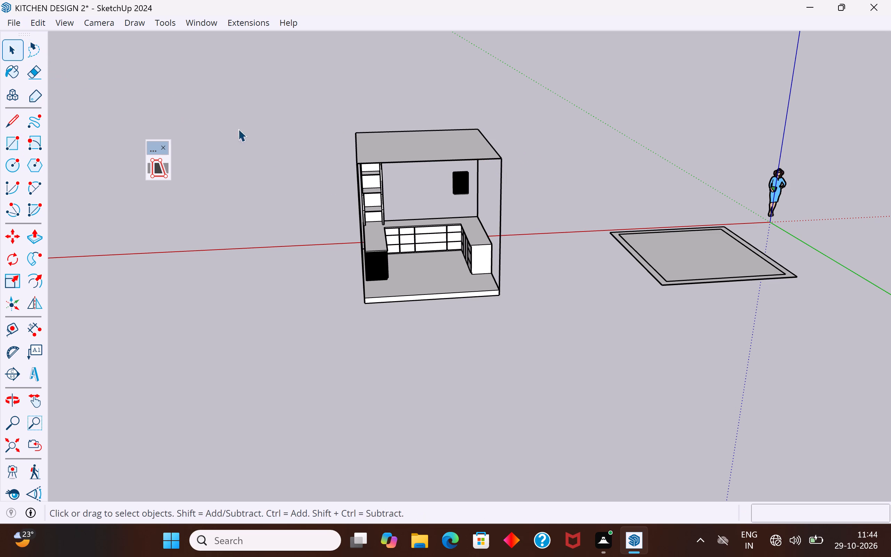
Delete the four vertical guide lines between the floor slab and the ceiling rectangle.
middle_drag(341, 203, 381, 111)
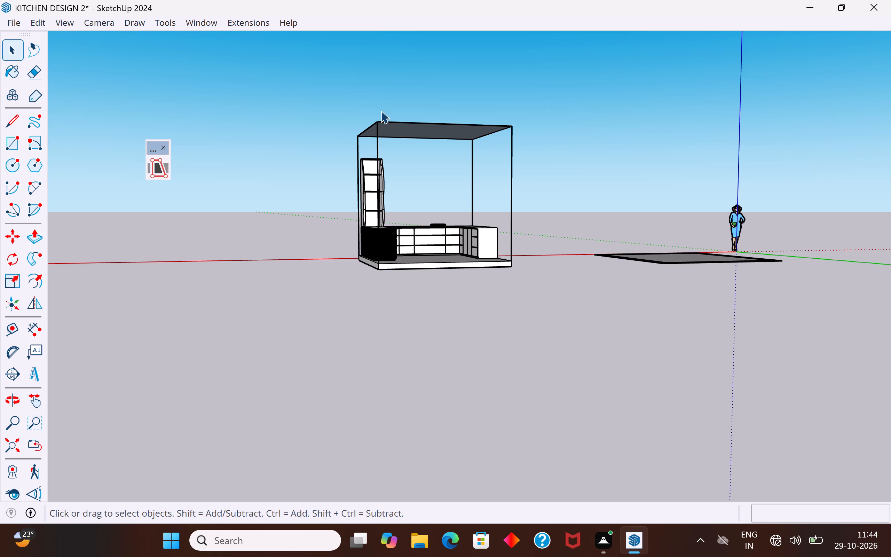
scroll(374, 121, down, 2)
scroll(382, 74, up, 2)
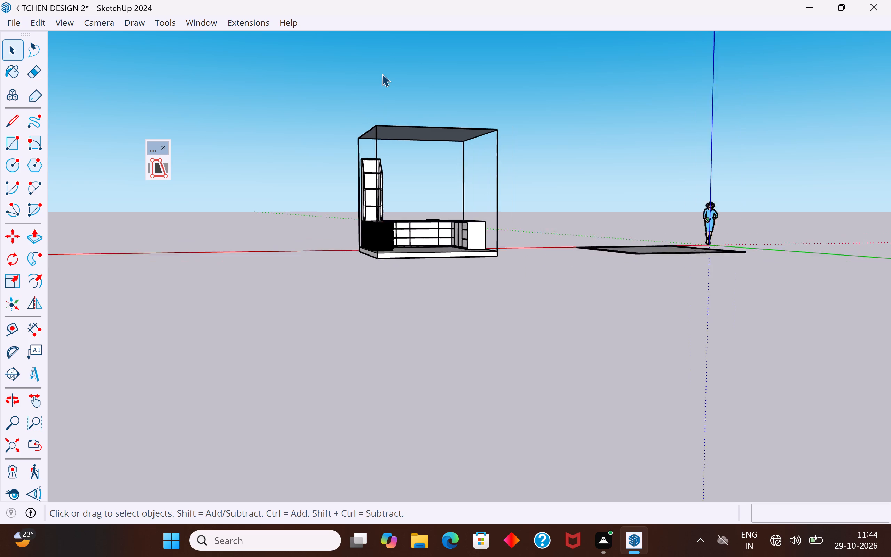
scroll(382, 74, up, 2)
scroll(371, 144, up, 4)
middle_drag(369, 174, 510, 197)
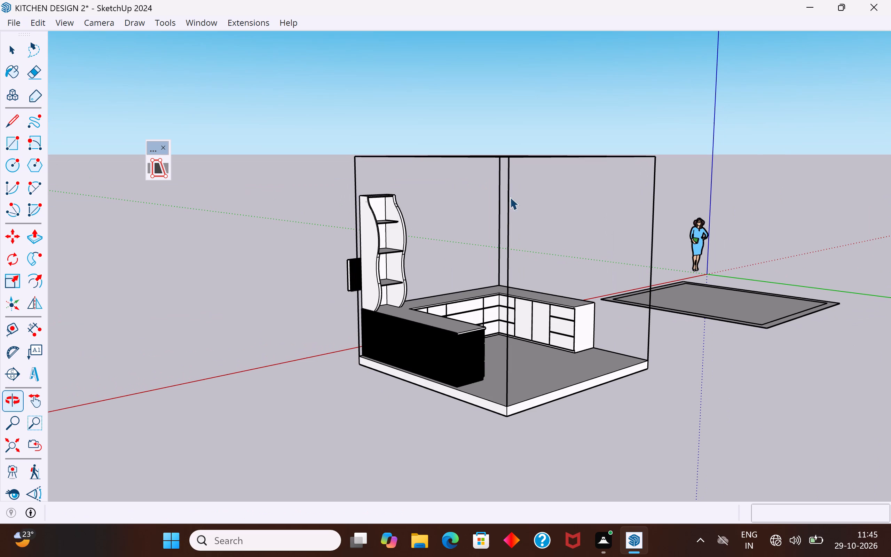
drag(533, 193, 490, 235)
key(Delete)
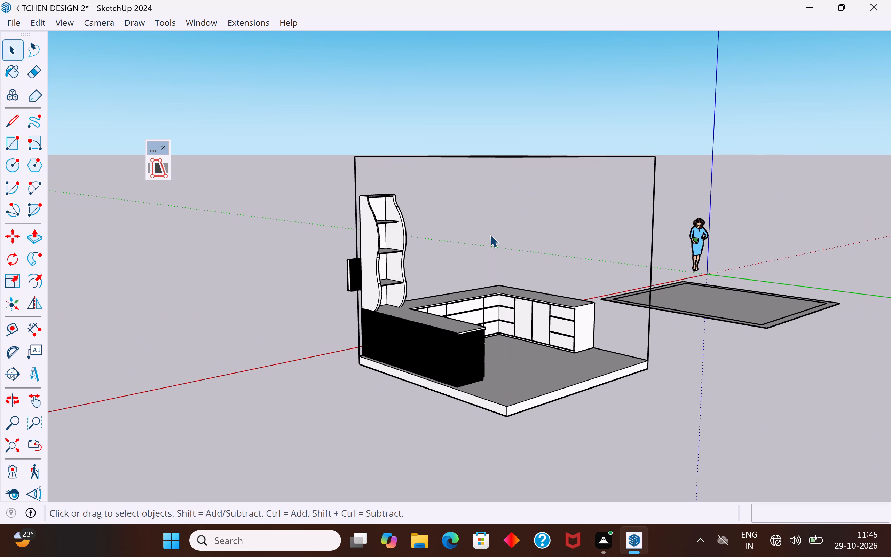
drag(662, 212, 636, 247)
key(Delete)
drag(358, 171, 357, 170)
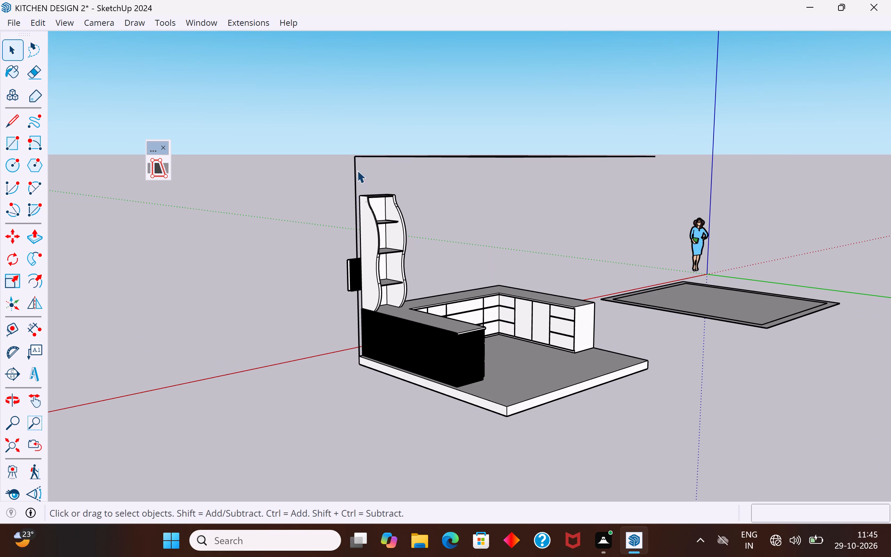
drag(357, 170, 344, 174)
key(Delete)
Push/Pull the ceiling face down 6" to make a ceiling slab.
middle_drag(399, 323, 286, 217)
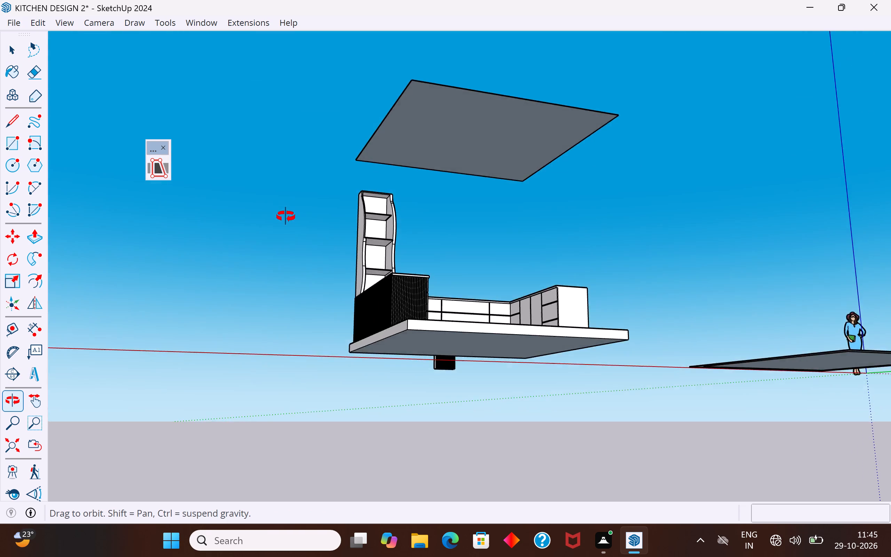
middle_drag(286, 217, 285, 330)
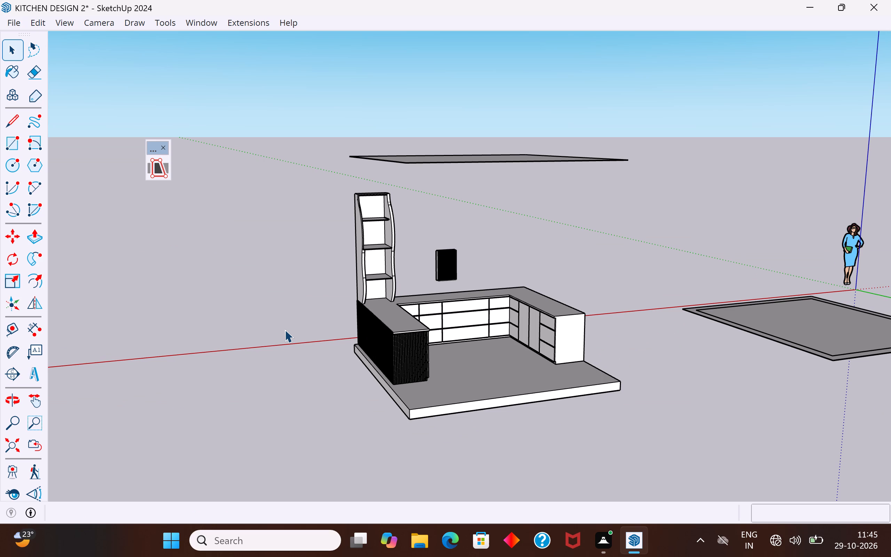
middle_drag(547, 102, 547, 75)
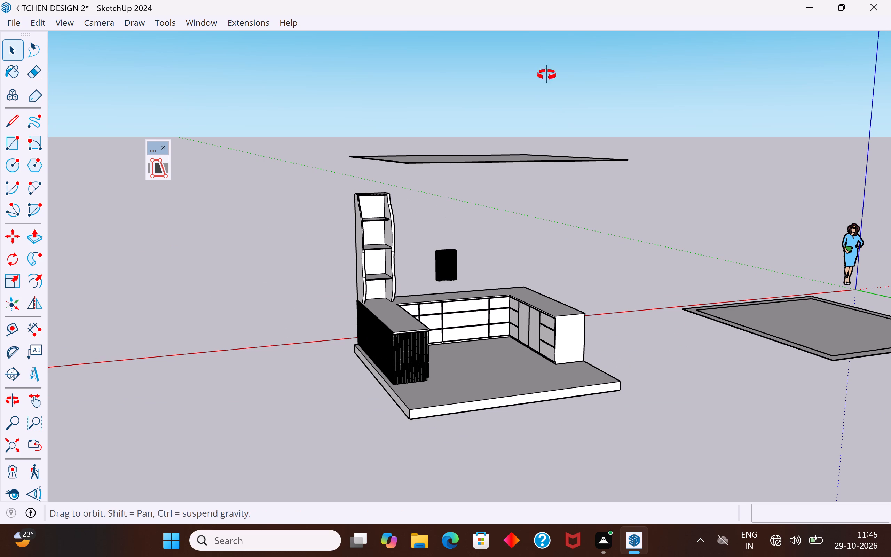
middle_drag(547, 75, 547, 30)
scroll(503, 143, up, 2)
middle_drag(505, 189, 550, 203)
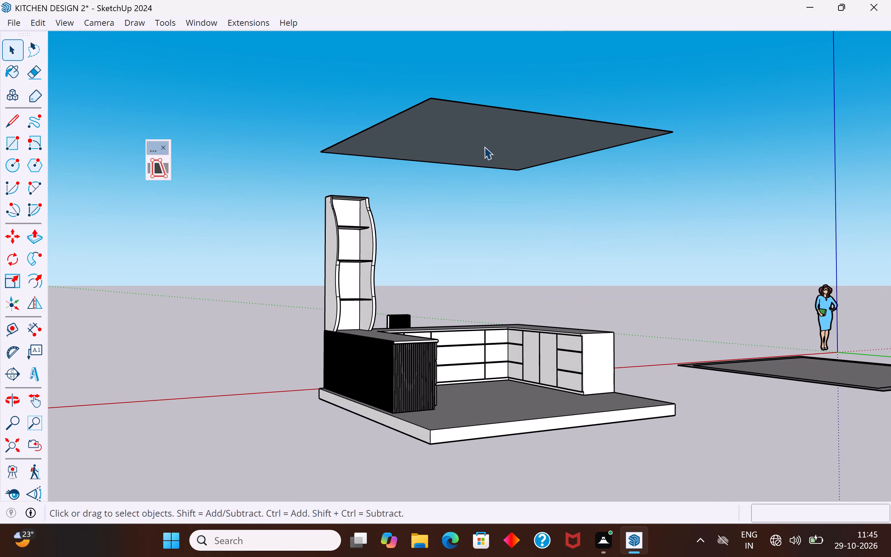
click(486, 133)
click(39, 243)
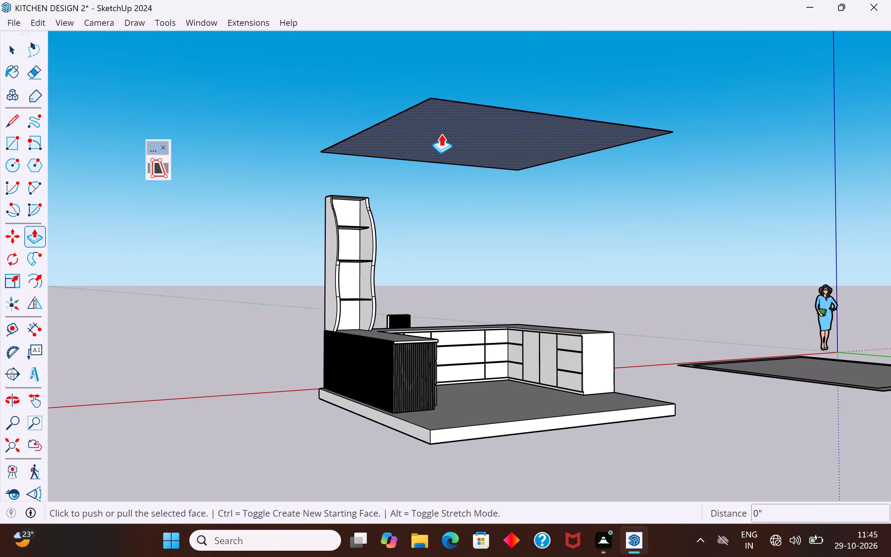
click(462, 126)
text(6")
key(Return)
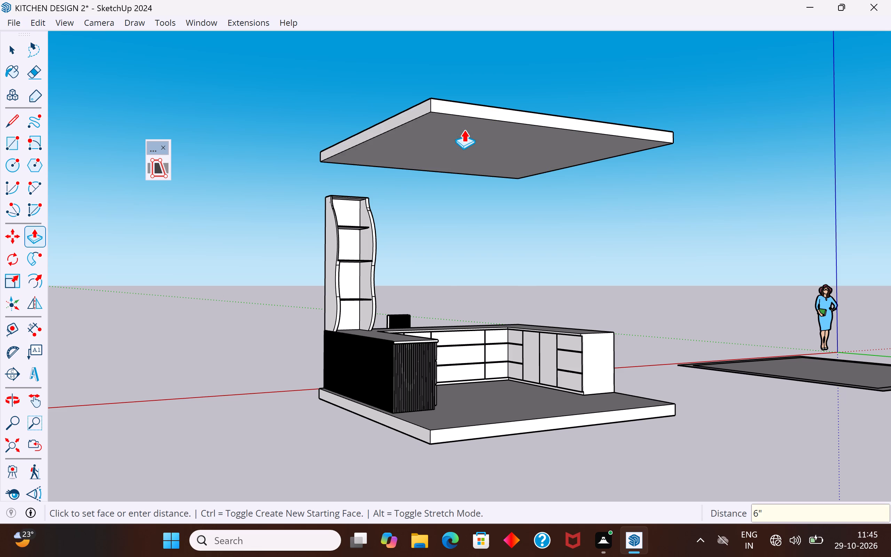
Measure the clear height from the ceiling slab's lower corner to the floor slab's top corner with a trial dimension, without placing it.
middle_drag(438, 155, 444, 188)
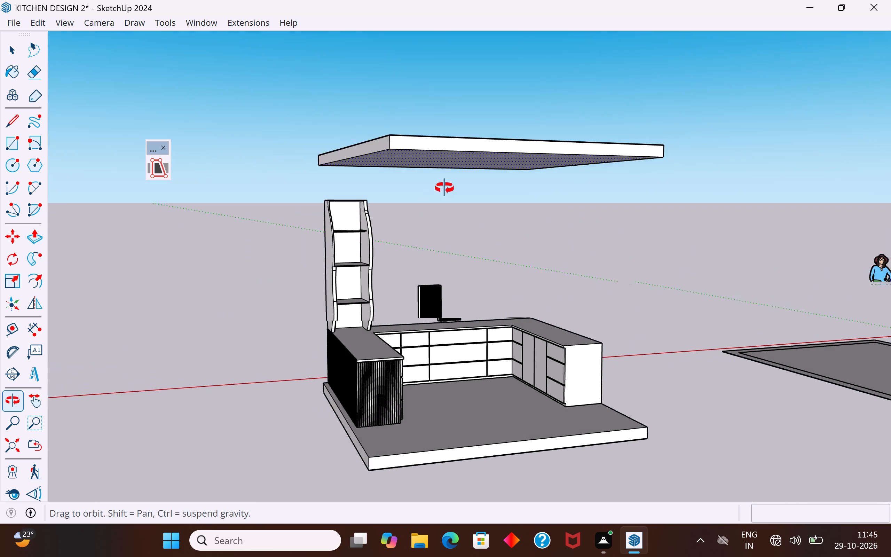
middle_drag(444, 188, 661, 163)
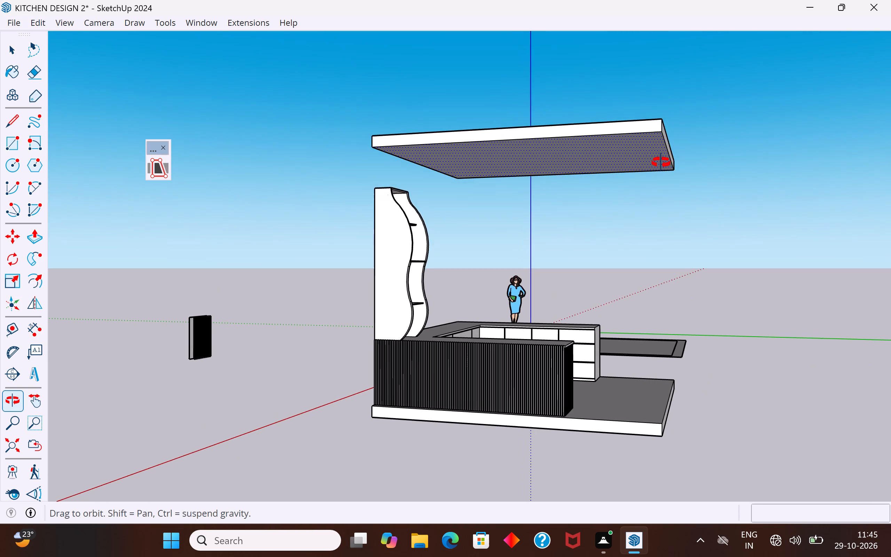
middle_drag(661, 163, 661, 163)
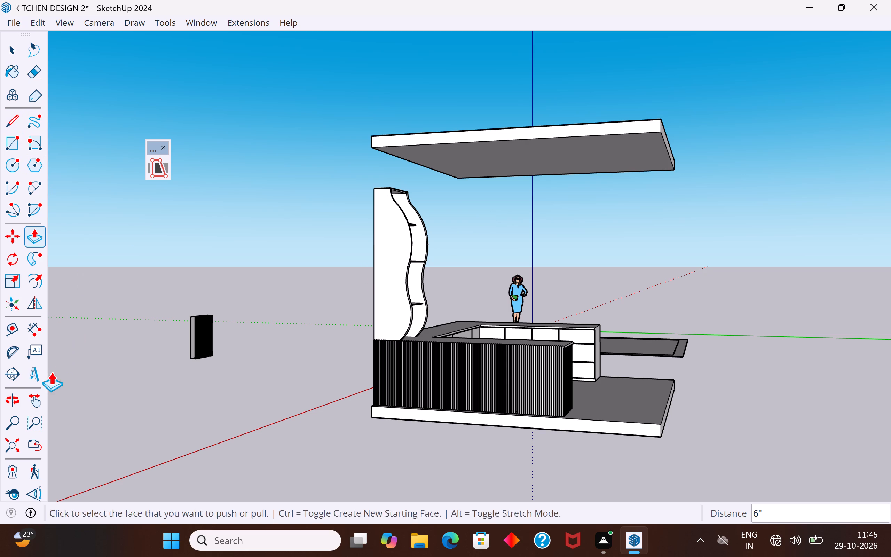
click(34, 328)
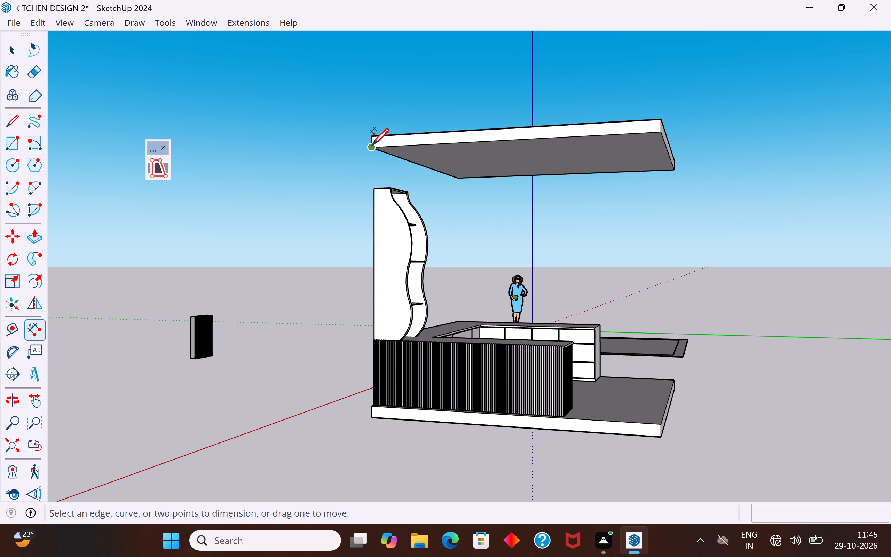
click(372, 144)
scroll(370, 408, up, 5)
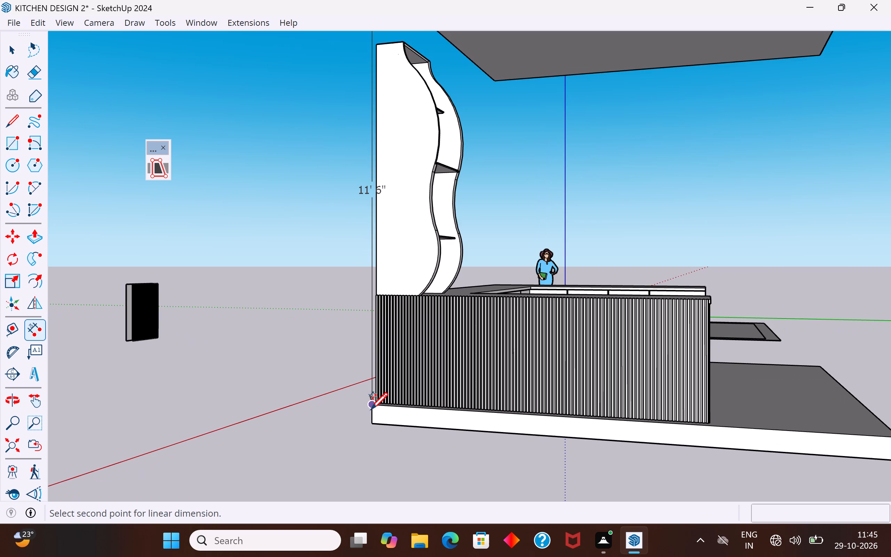
click(376, 402)
scroll(354, 393, down, 2)
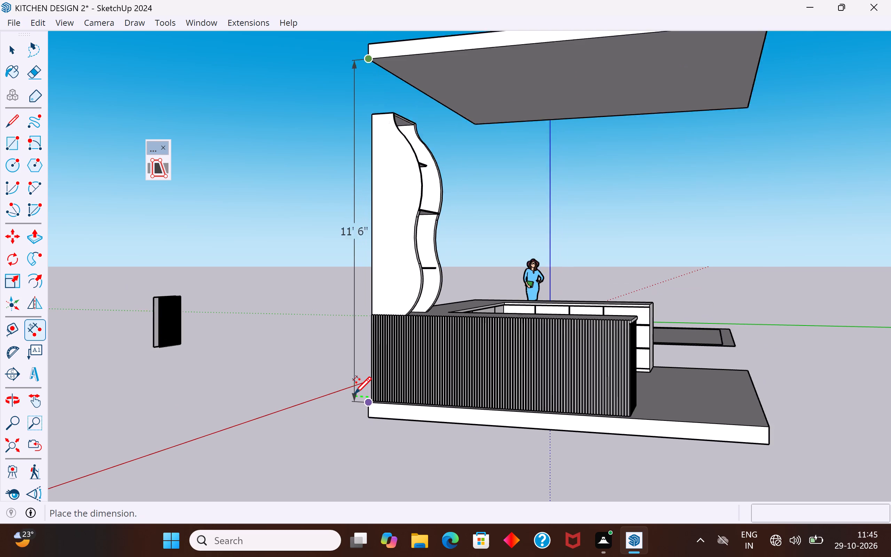
scroll(354, 393, down, 1)
key(Escape)
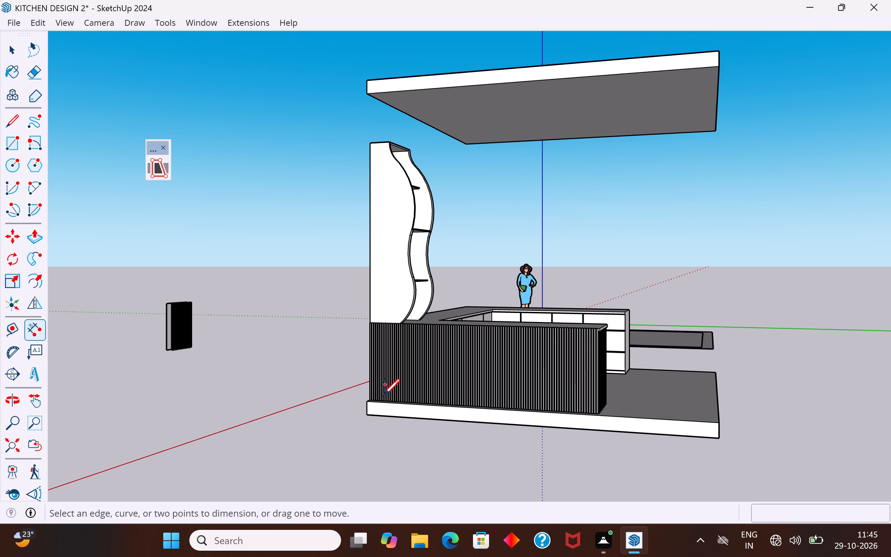
middle_drag(634, 297, 289, 313)
middle_drag(460, 188, 410, 204)
click(13, 46)
click(208, 216)
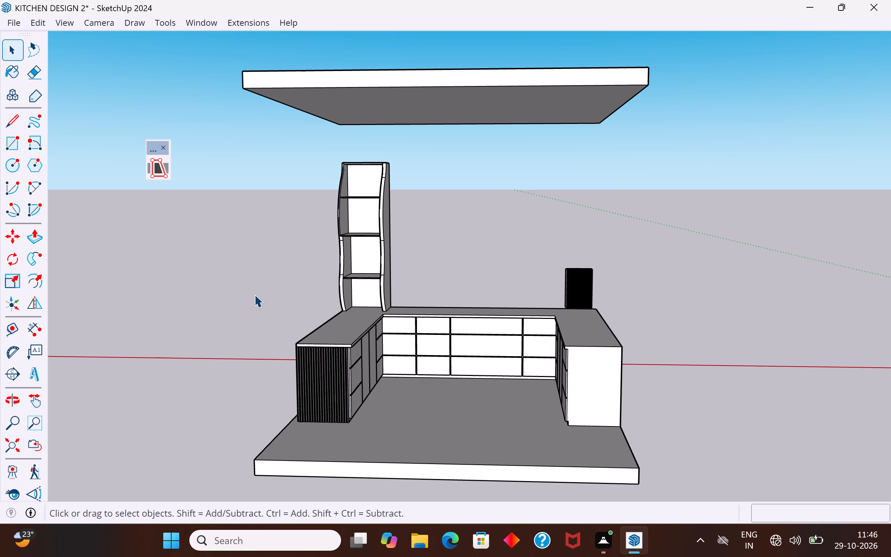
Select the ceiling slab's underside face and examine the ceiling against the kitchen from above, below and several sides.
scroll(266, 323, down, 3)
middle_drag(403, 308, 433, 259)
scroll(415, 183, up, 4)
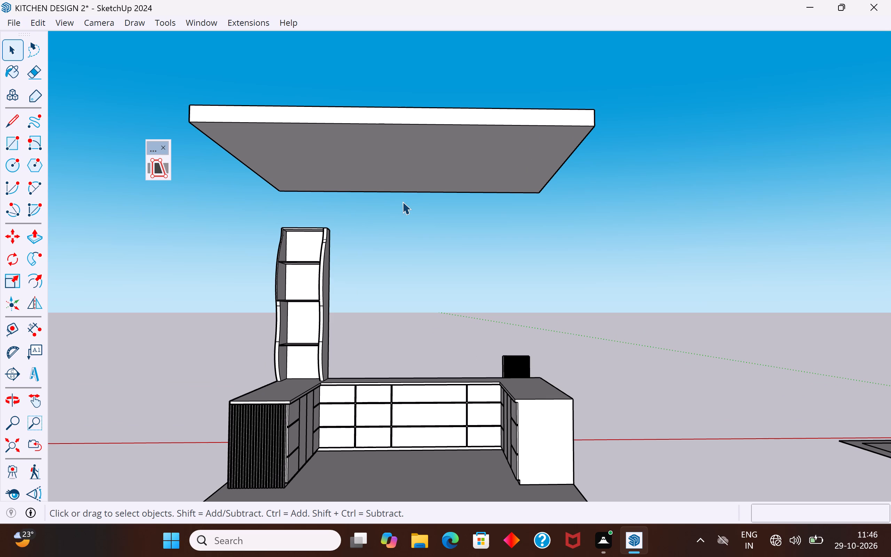
scroll(408, 174, down, 1)
click(417, 158)
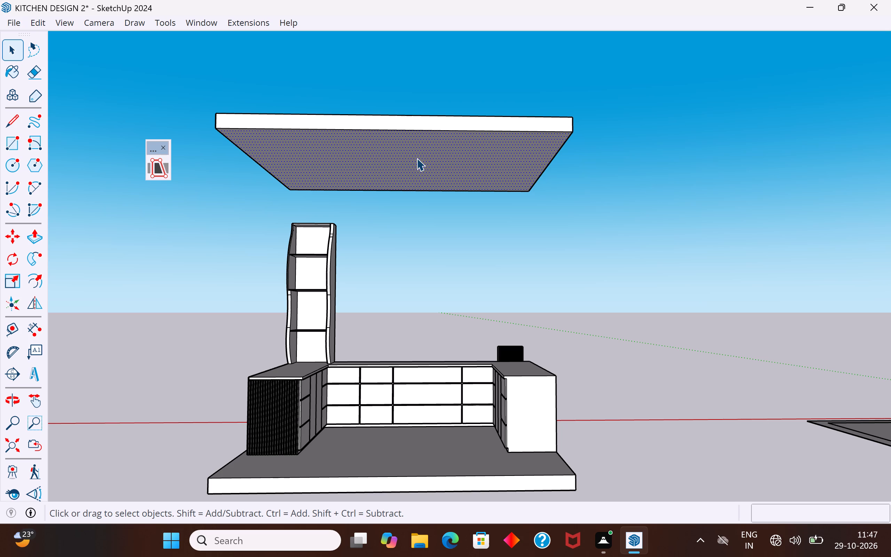
middle_drag(418, 154, 472, 106)
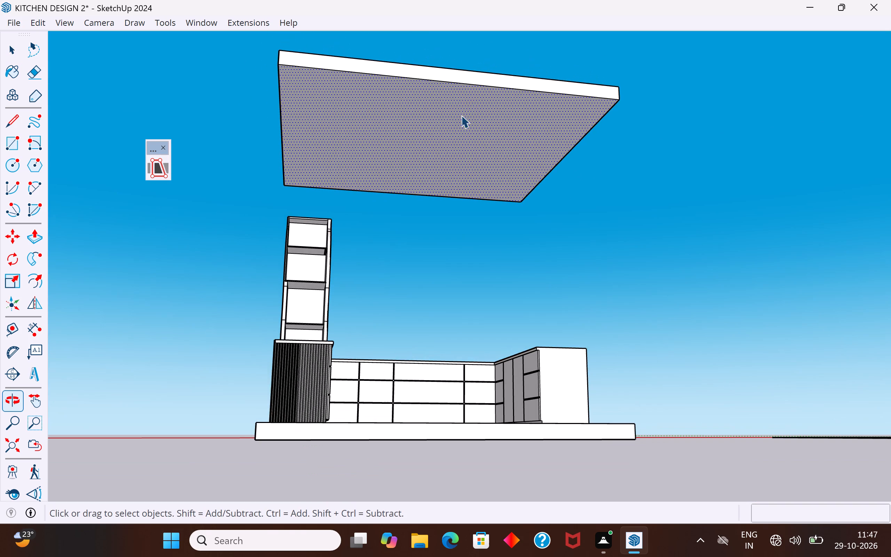
middle_drag(374, 276, 236, 431)
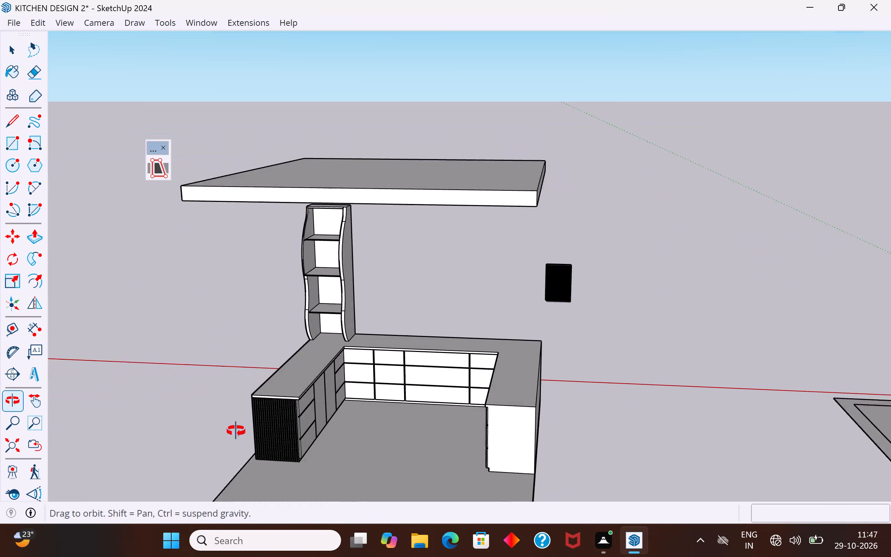
middle_drag(236, 431, 233, 433)
scroll(506, 347, up, 2)
scroll(558, 270, down, 2)
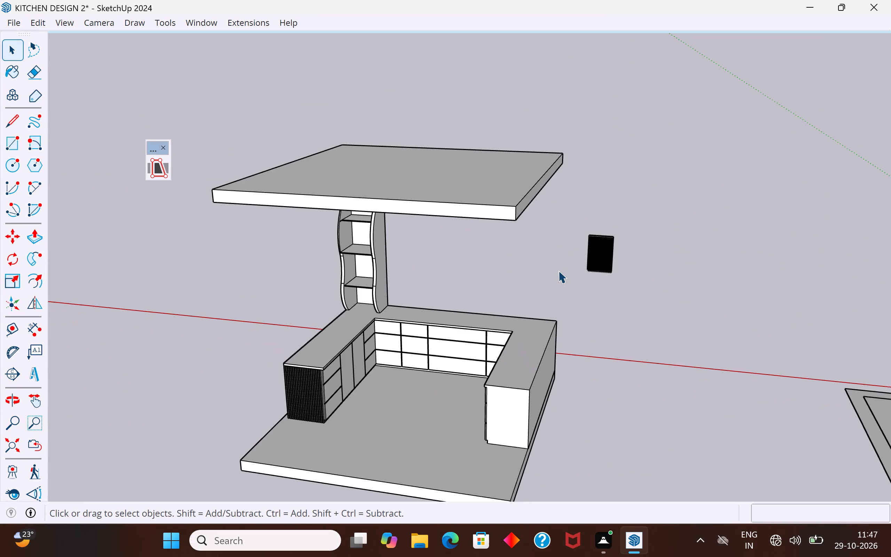
middle_drag(541, 276, 607, 192)
middle_drag(491, 105, 484, 31)
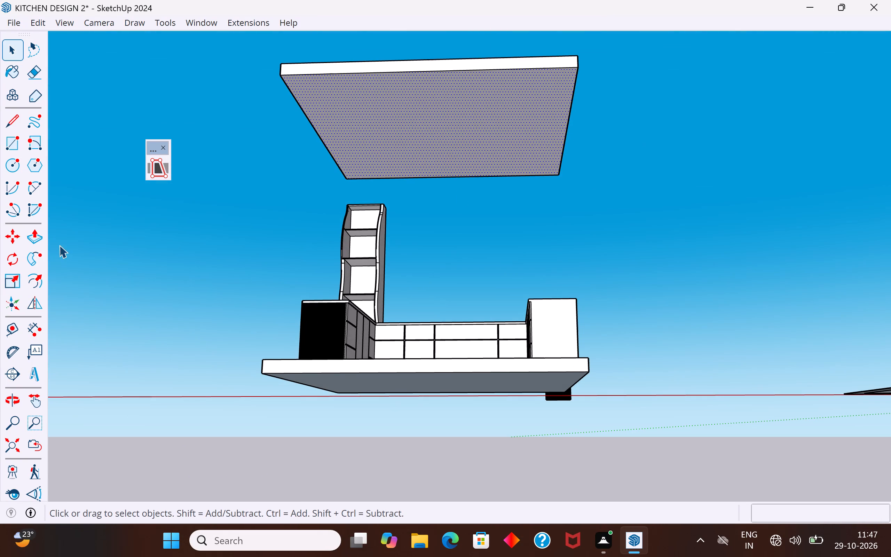
middle_drag(327, 290, 335, 330)
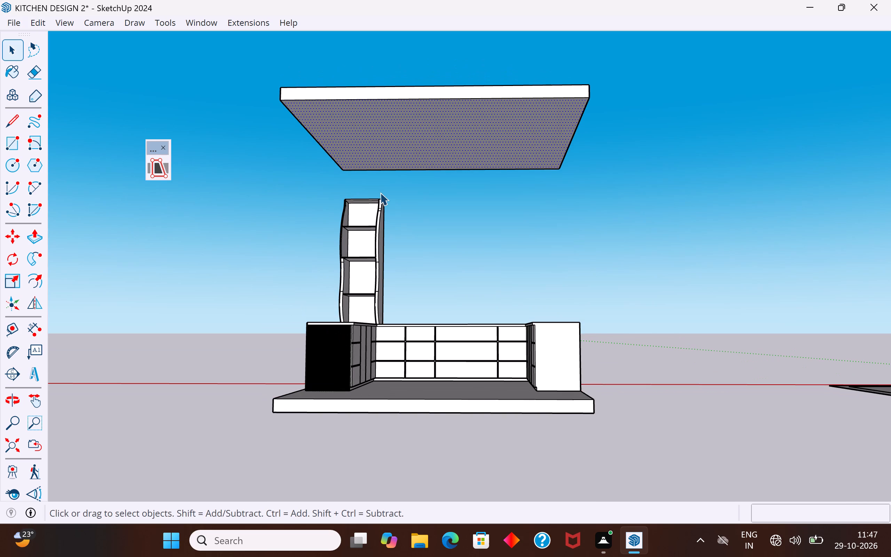
middle_drag(445, 299, 295, 315)
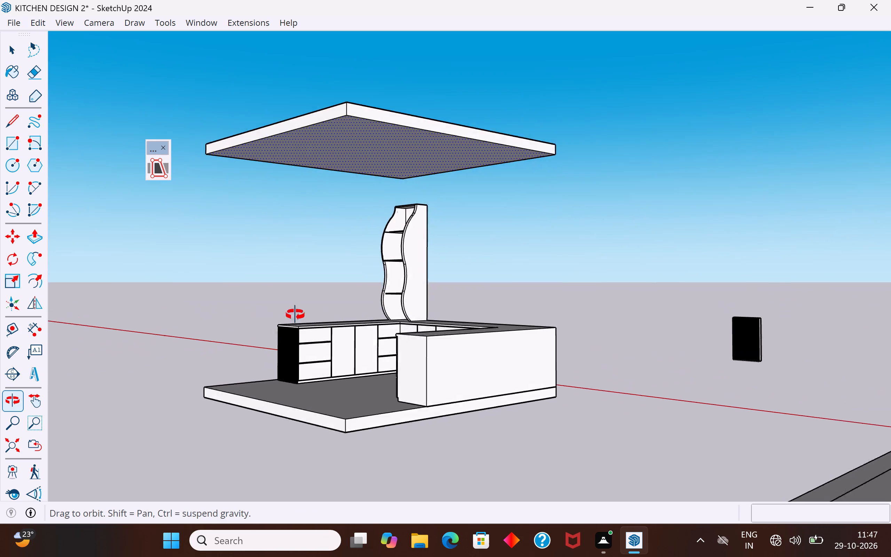
Draw a vertical line from the outer back top corner of the curved shelf unit up to the ceiling slab's lower edge.
middle_drag(295, 315, 337, 307)
middle_drag(419, 209, 50, 264)
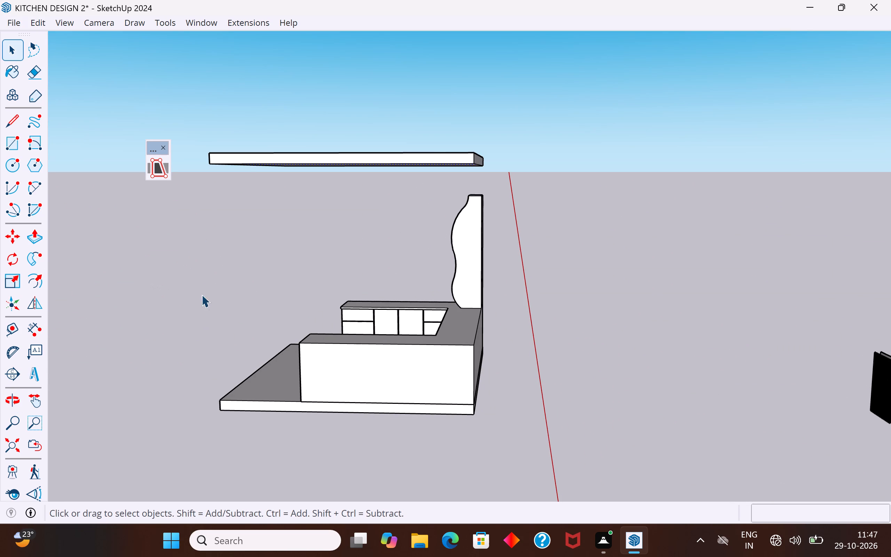
middle_drag(417, 276, 101, 284)
scroll(467, 279, up, 3)
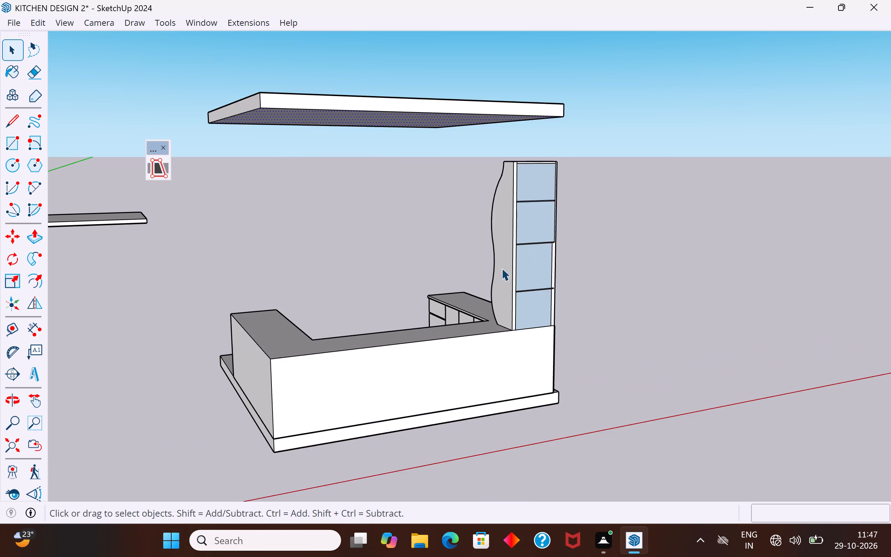
scroll(502, 268, up, 1)
scroll(567, 257, up, 2)
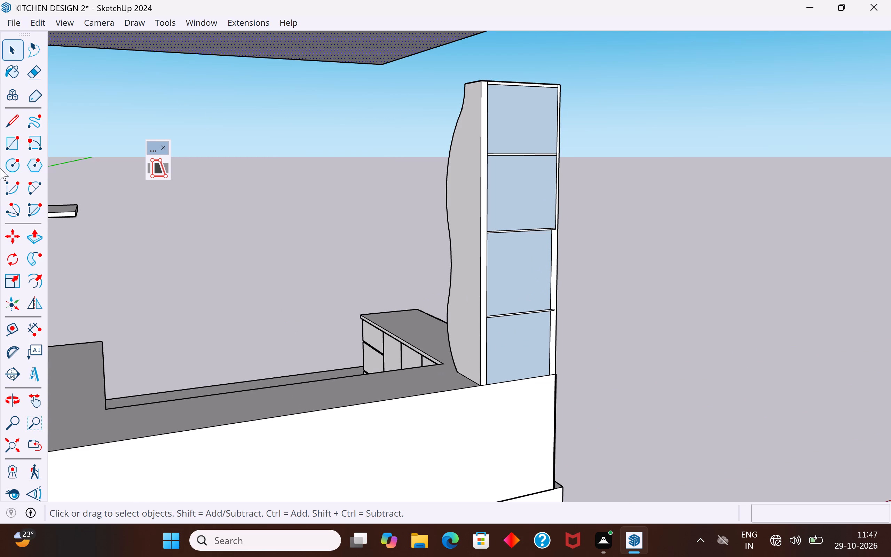
click(15, 124)
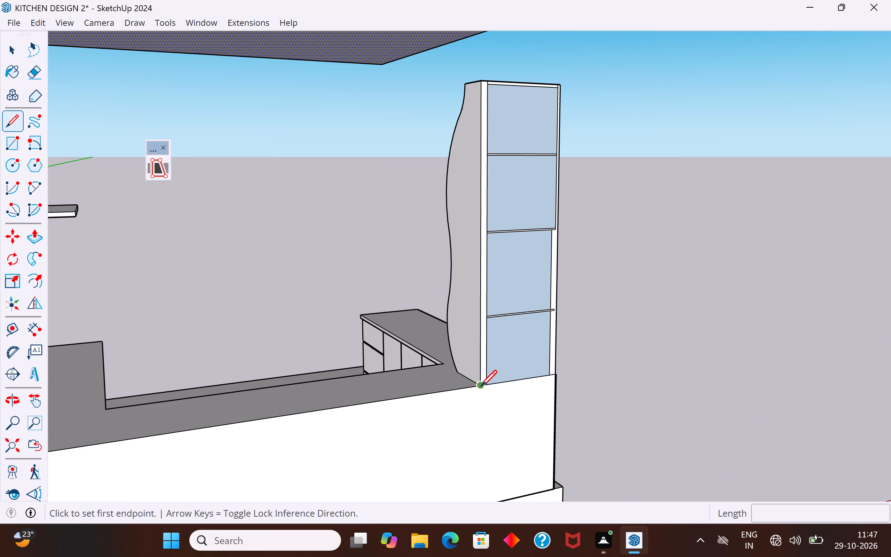
middle_drag(487, 217, 511, 339)
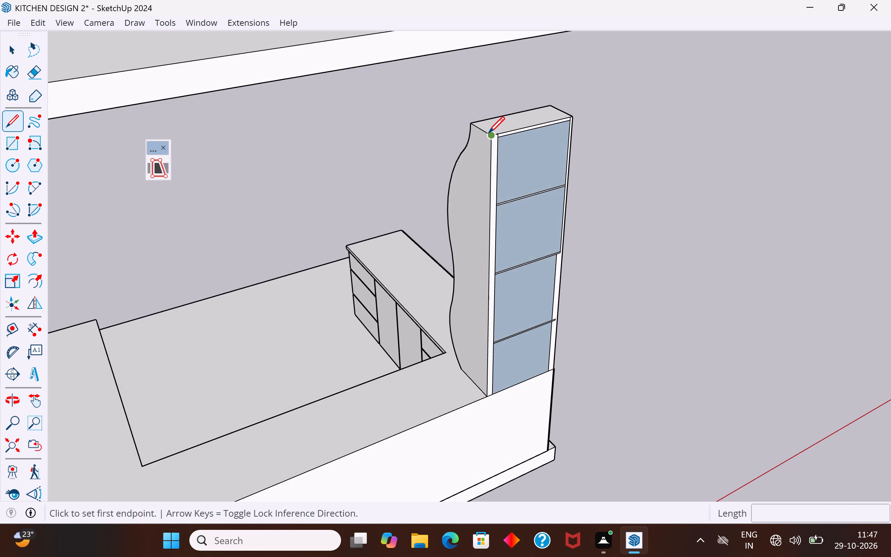
click(488, 134)
middle_drag(488, 134, 502, 10)
scroll(504, 127, down, 4)
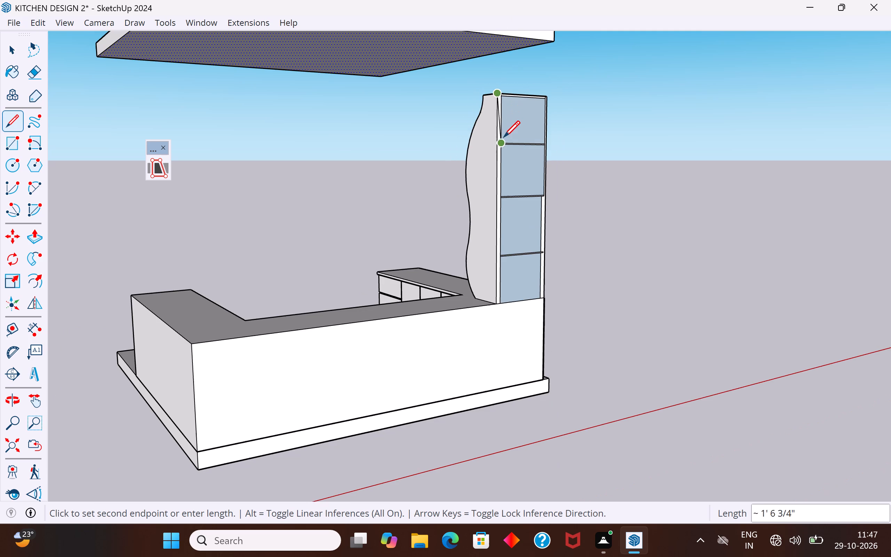
click(501, 41)
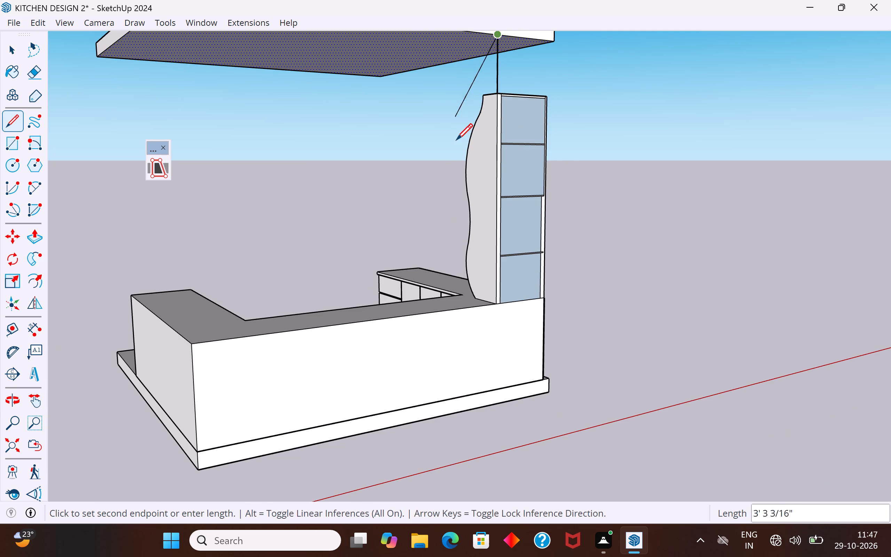
Draw a line across the ceiling's underside from the vertical line's top, parallel to the slab's nearby edge and stopping short of the opposite edge.
middle_drag(466, 152, 762, 100)
scroll(579, 149, down, 4)
middle_drag(551, 161, 718, 116)
scroll(547, 200, down, 3)
middle_drag(544, 199, 592, 227)
scroll(575, 227, down, 4)
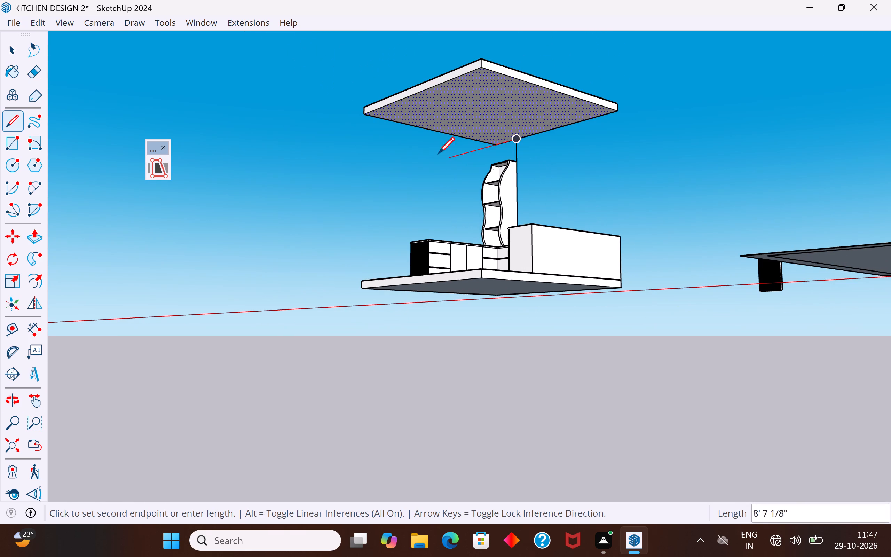
click(388, 111)
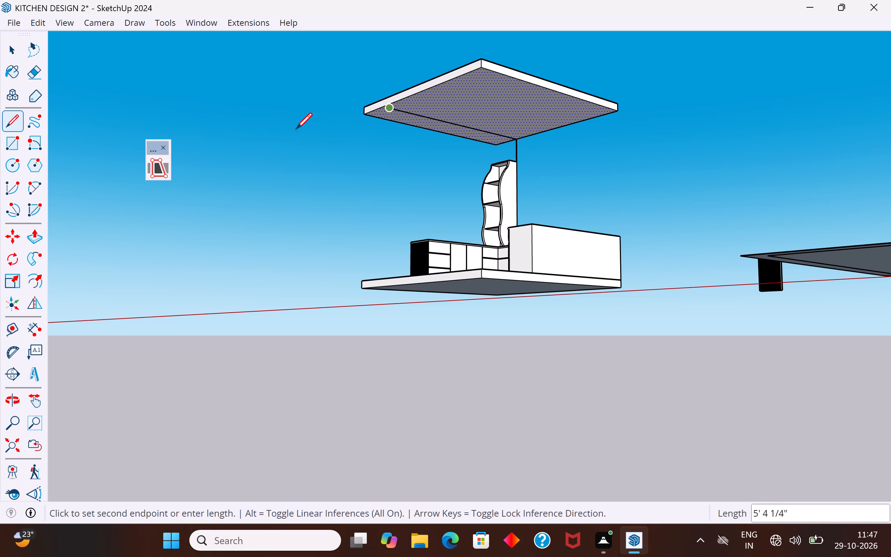
click(15, 49)
click(207, 122)
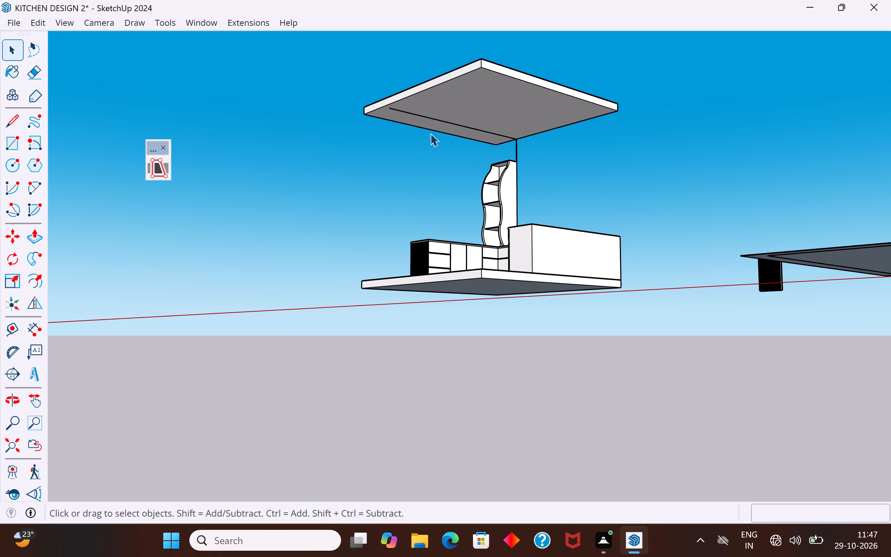
Extend the line on the ceiling's underside by 5 3/4" to the slab's opposite edge, separating a strip above the shelf unit.
scroll(421, 72, up, 3)
scroll(460, 79, up, 7)
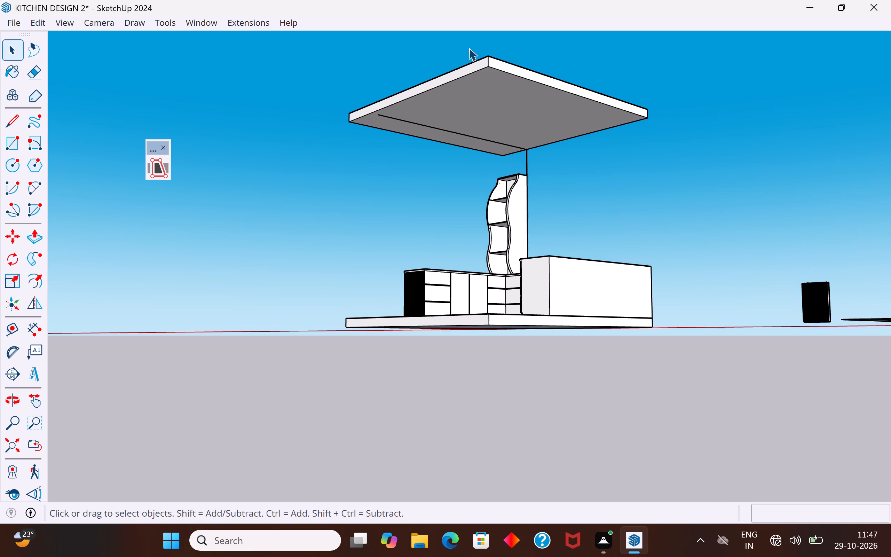
scroll(469, 48, up, 5)
scroll(491, 427, down, 13)
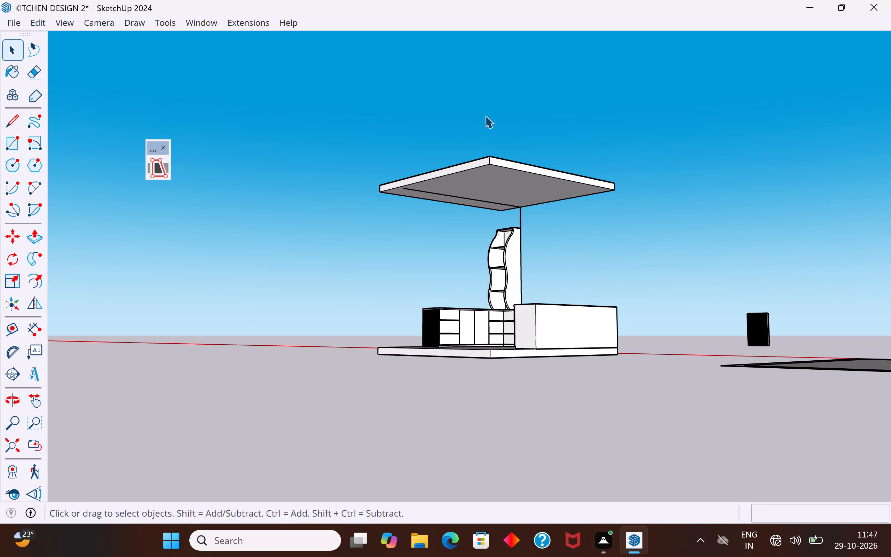
scroll(485, 116, up, 4)
scroll(447, 202, up, 4)
middle_drag(381, 215, 350, 166)
scroll(333, 233, up, 2)
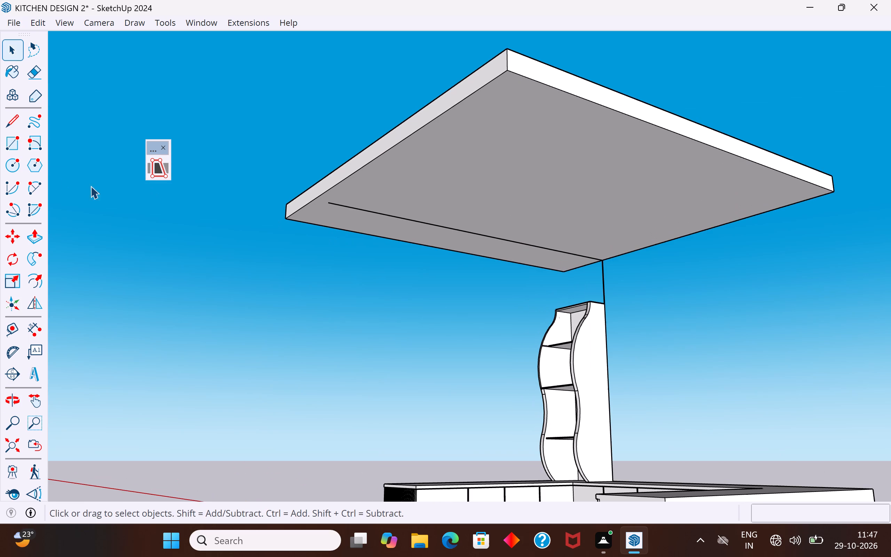
click(18, 128)
scroll(310, 205, up, 3)
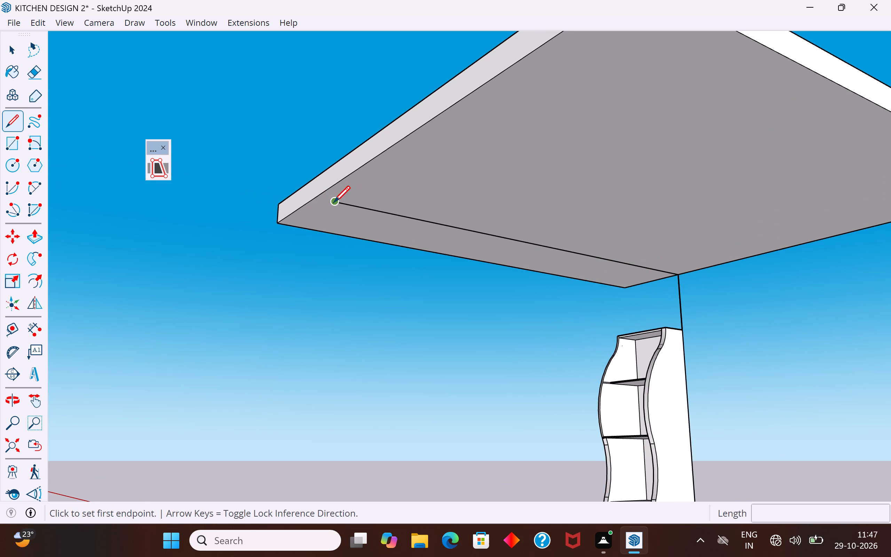
click(334, 201)
click(315, 195)
click(18, 54)
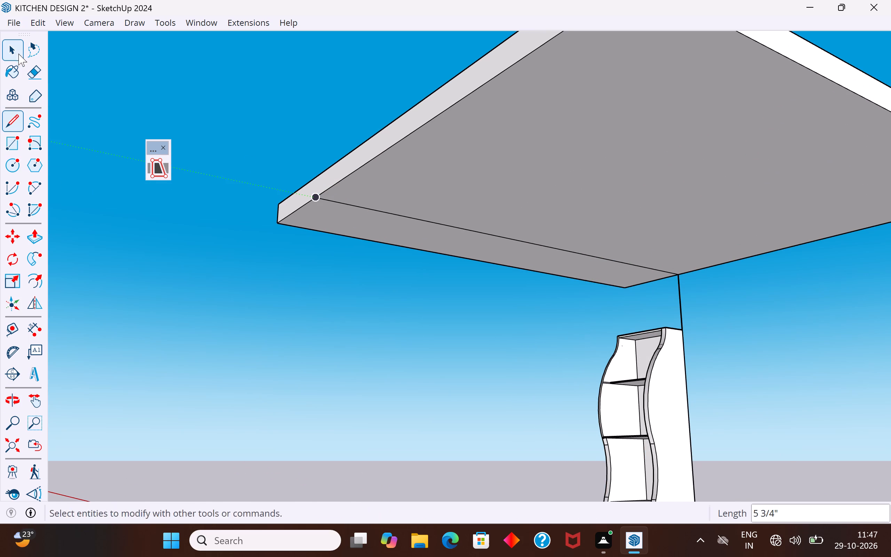
click(221, 108)
Offset the outline of the larger ceiling underside face inward by about 10 1/2".
click(590, 206)
scroll(417, 280, down, 5)
middle_drag(471, 295, 662, 280)
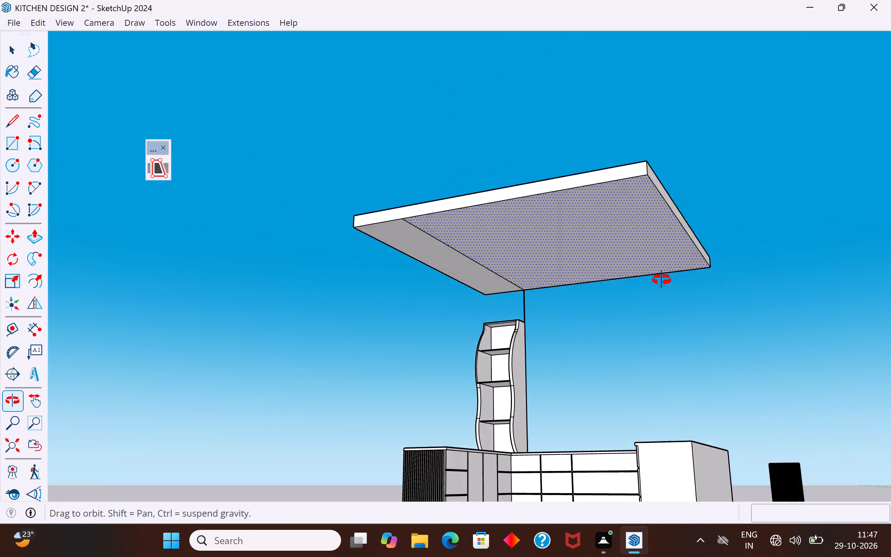
middle_drag(662, 280, 704, 293)
middle_drag(711, 339, 668, 406)
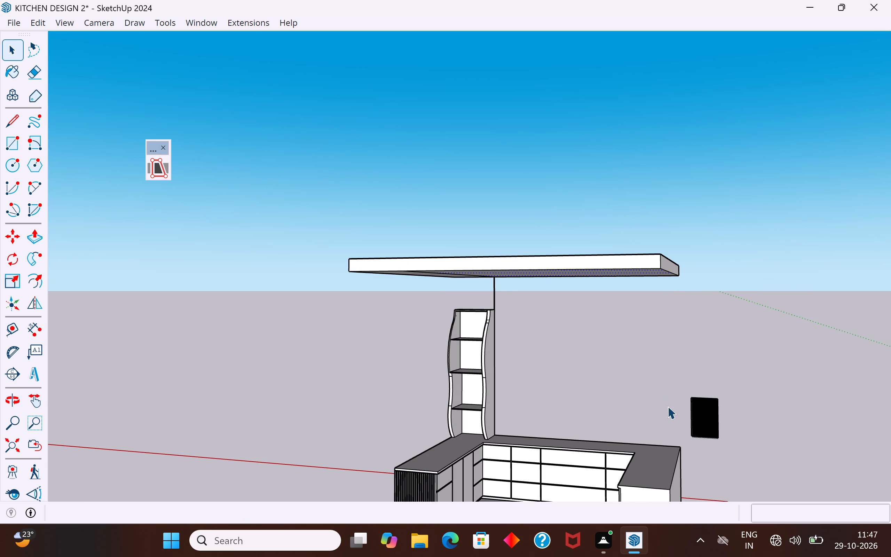
scroll(570, 484, down, 4)
middle_drag(609, 386, 610, 219)
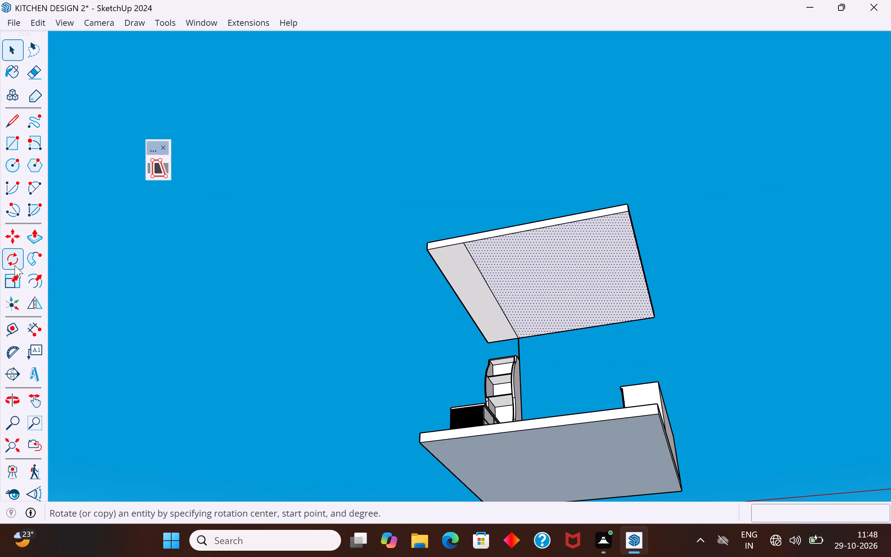
click(37, 284)
drag(511, 234, 521, 241)
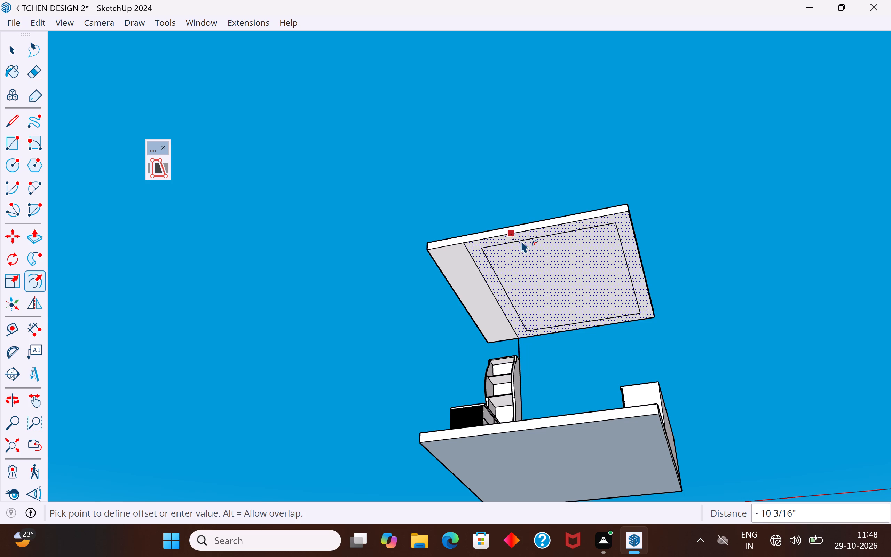
drag(521, 241, 522, 241)
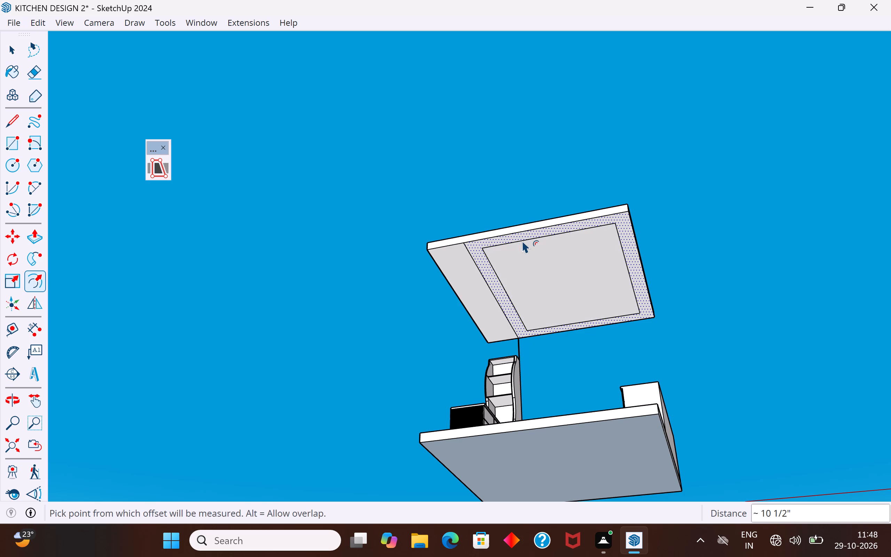
click(14, 53)
click(271, 261)
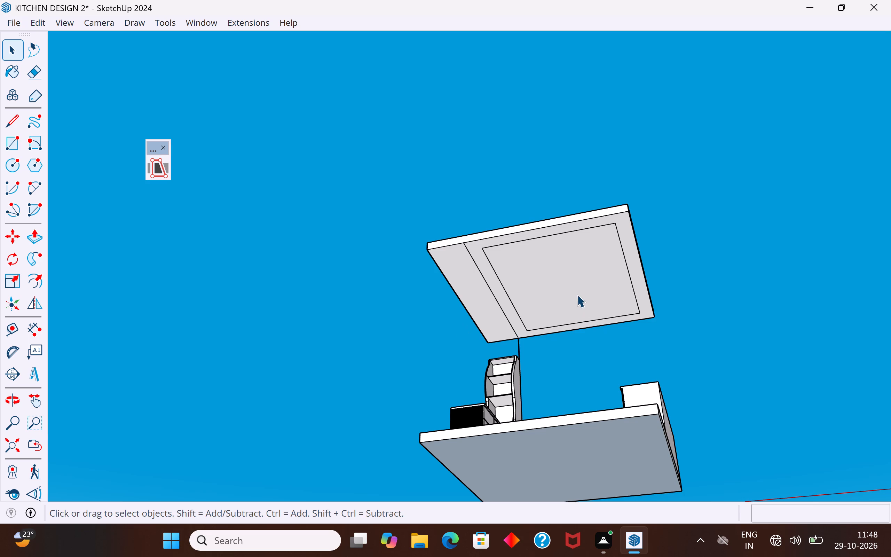
Delete the vertical guide line between the shelf unit's top and the ceiling slab.
click(519, 350)
key(Delete)
Select the entire ceiling slab together with the outlines on its underside.
middle_drag(644, 242, 710, 286)
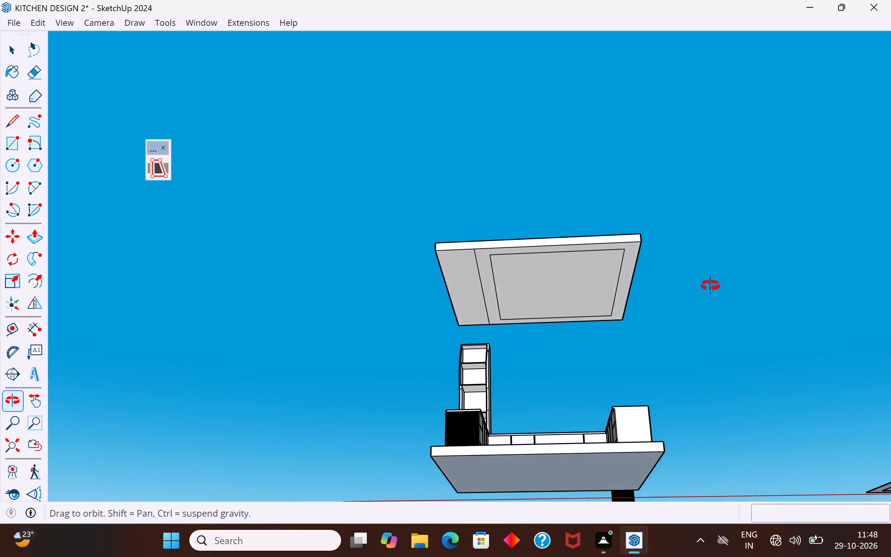
middle_drag(710, 286, 740, 252)
scroll(602, 383, down, 2)
middle_drag(664, 369, 653, 420)
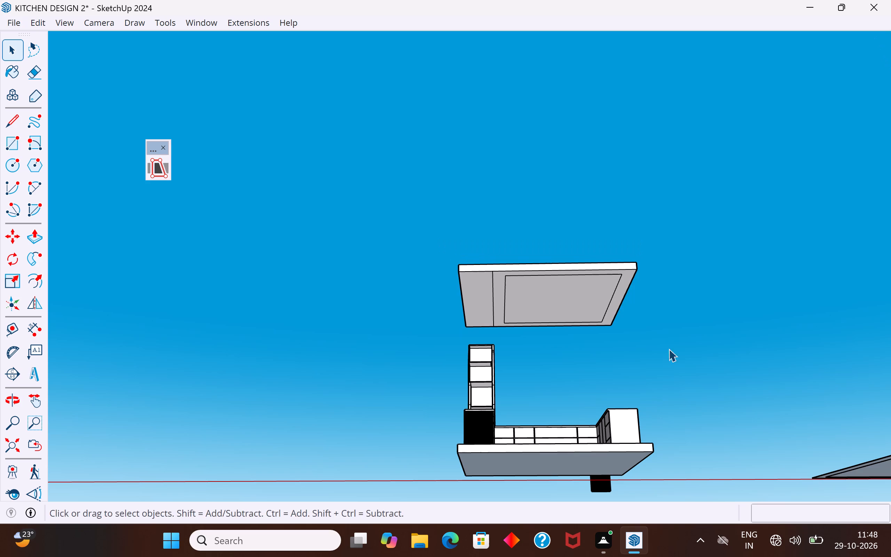
middle_drag(662, 265, 662, 352)
middle_drag(662, 268, 660, 298)
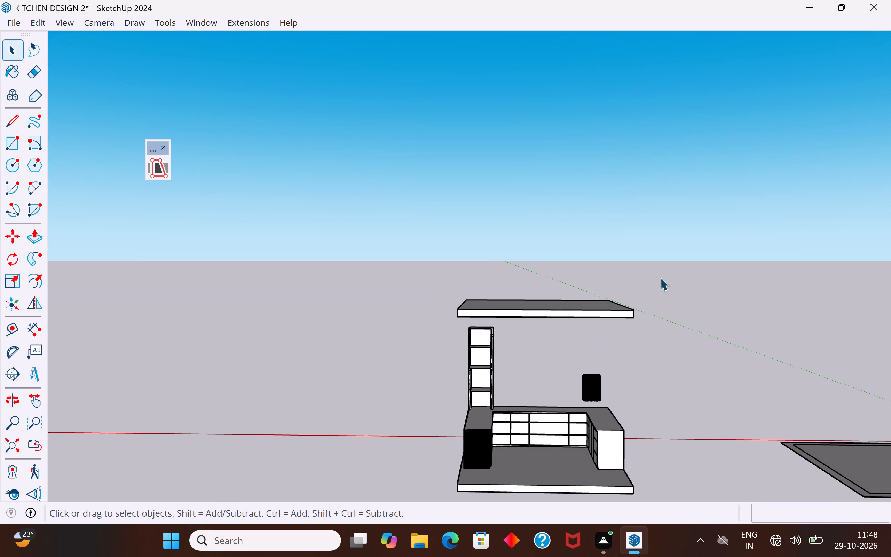
middle_drag(657, 291, 651, 255)
drag(660, 261, 544, 301)
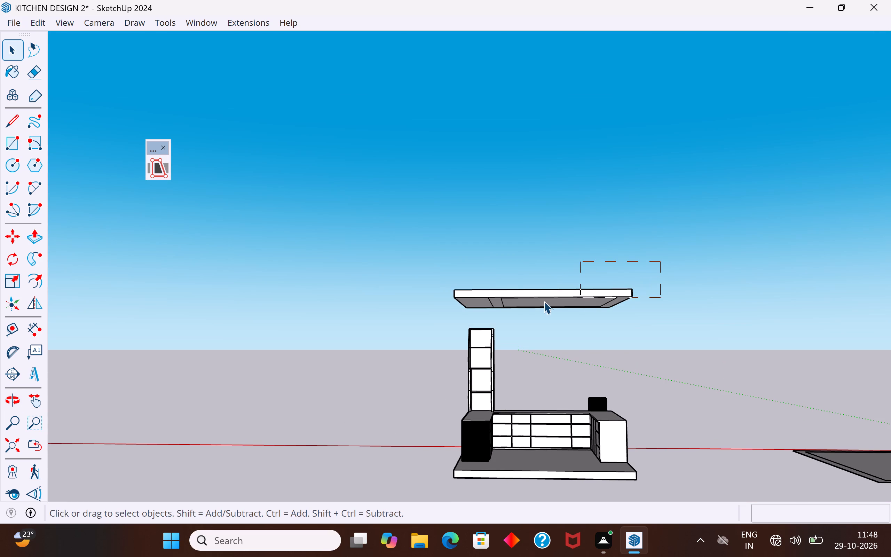
drag(544, 301, 431, 322)
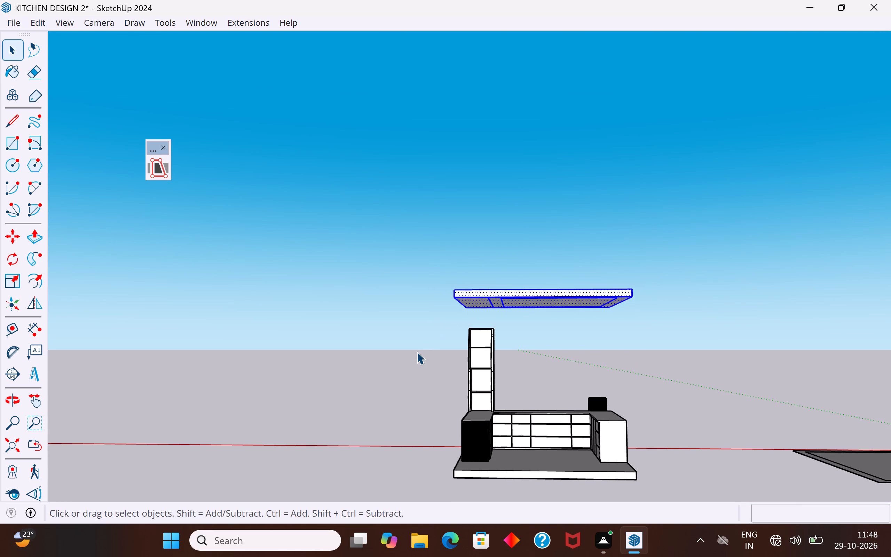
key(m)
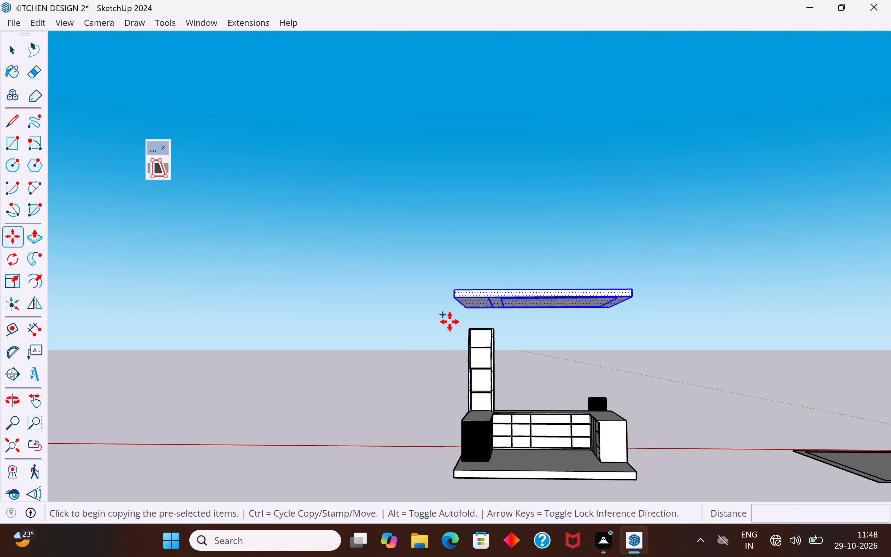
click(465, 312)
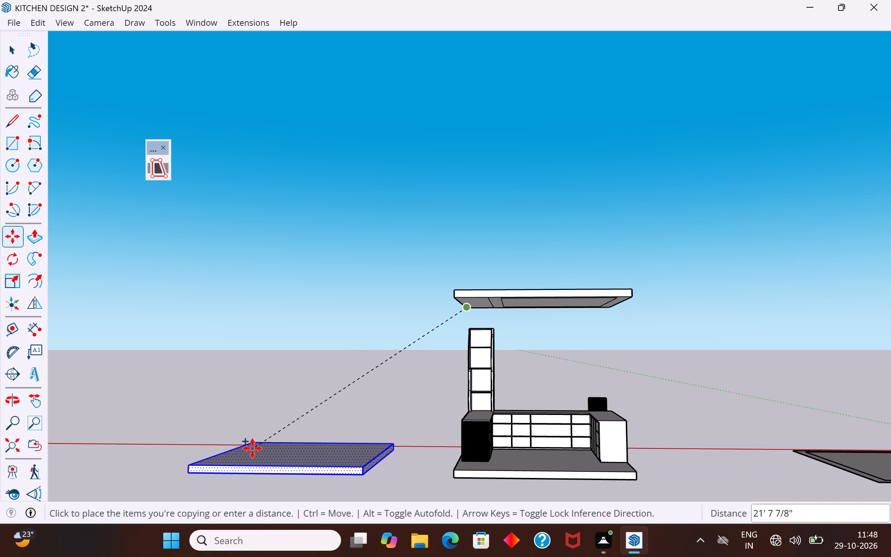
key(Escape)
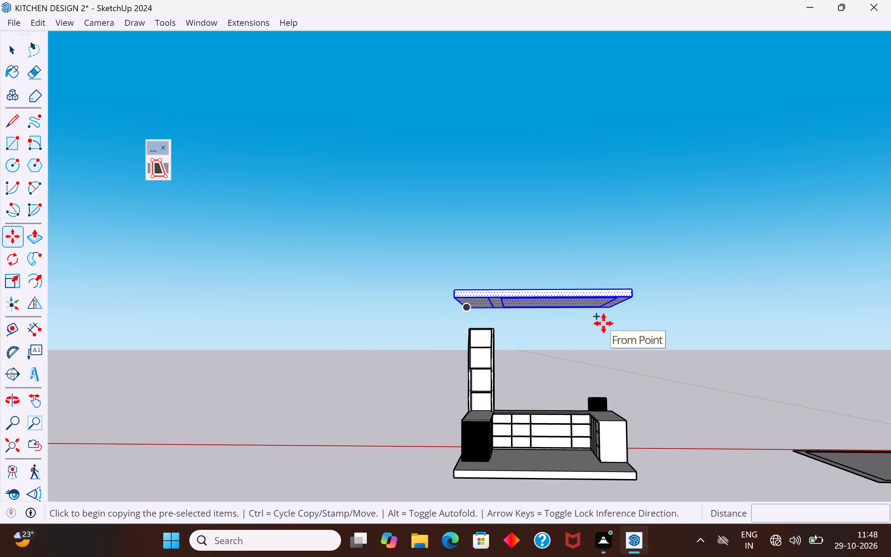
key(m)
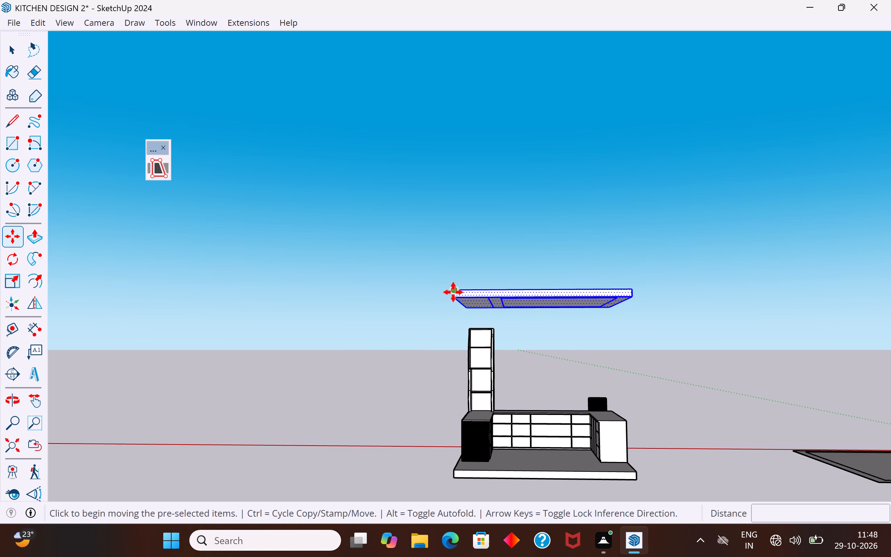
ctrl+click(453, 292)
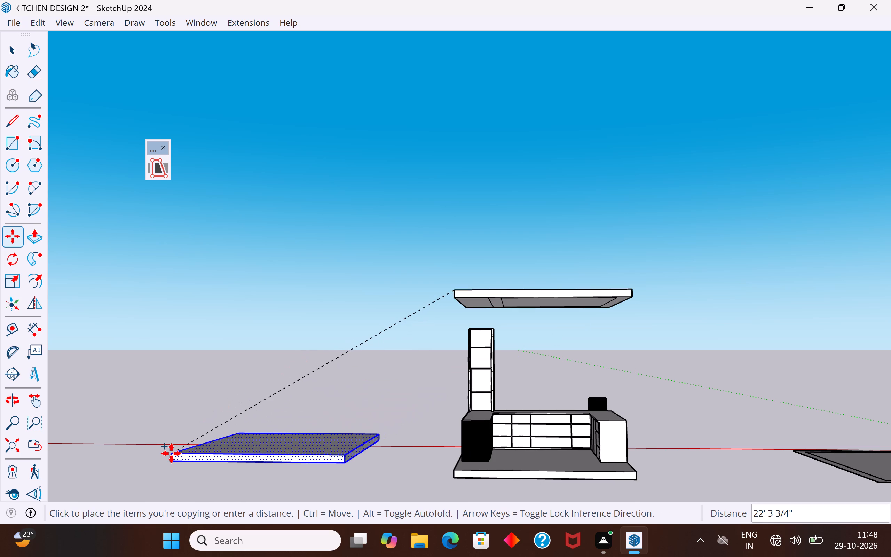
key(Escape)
Move the selected ceiling slab about 22' from above the kitchen to the open area beside the shelf unit side.
key(m)
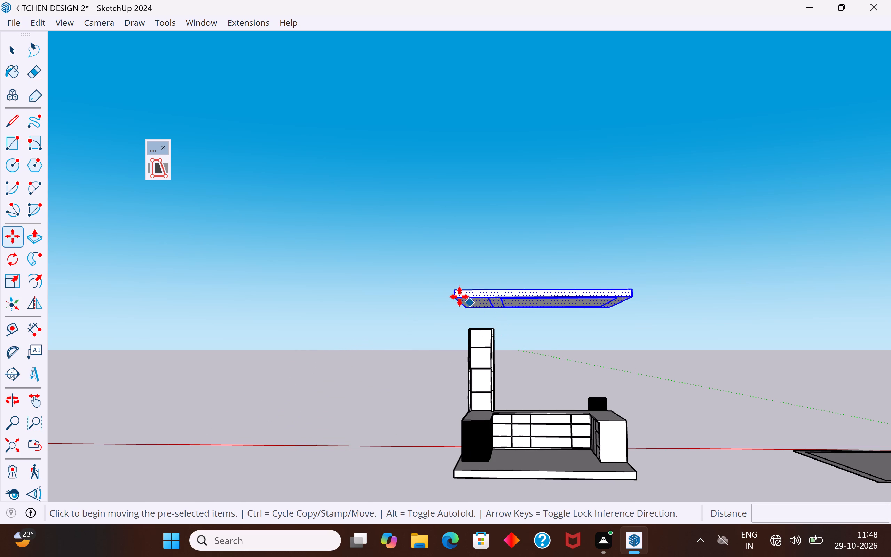
click(459, 296)
scroll(192, 453, down, 2)
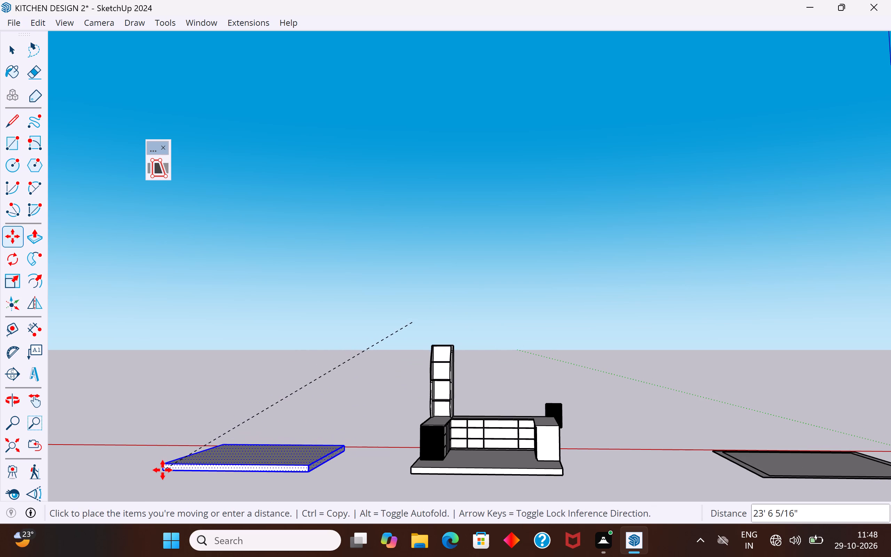
middle_drag(163, 470, 258, 476)
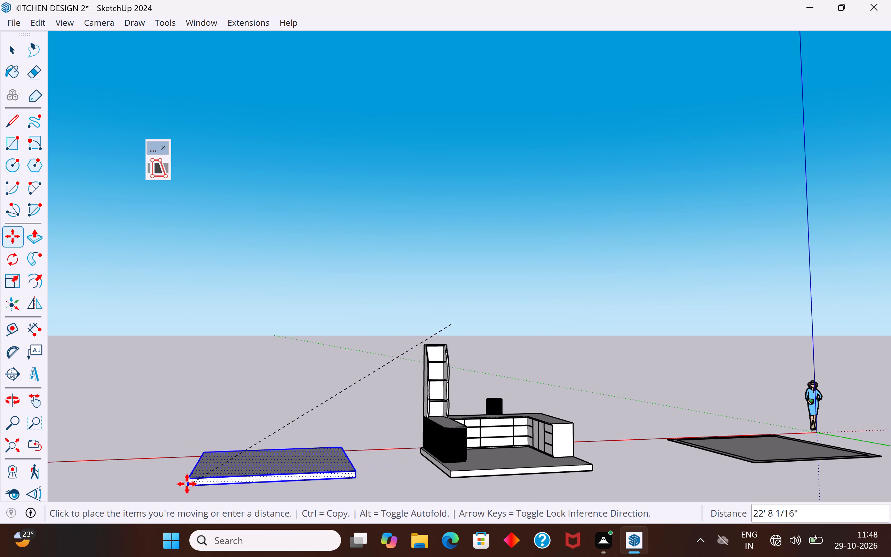
click(169, 424)
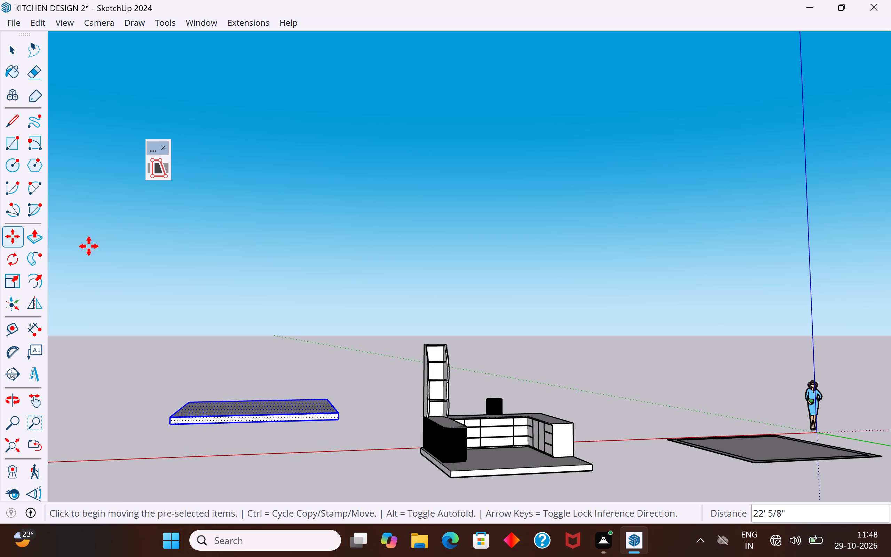
Flip the ceiling slab upside down about its horizontal plane so its outlined underside faces up, and clear the selection.
click(39, 299)
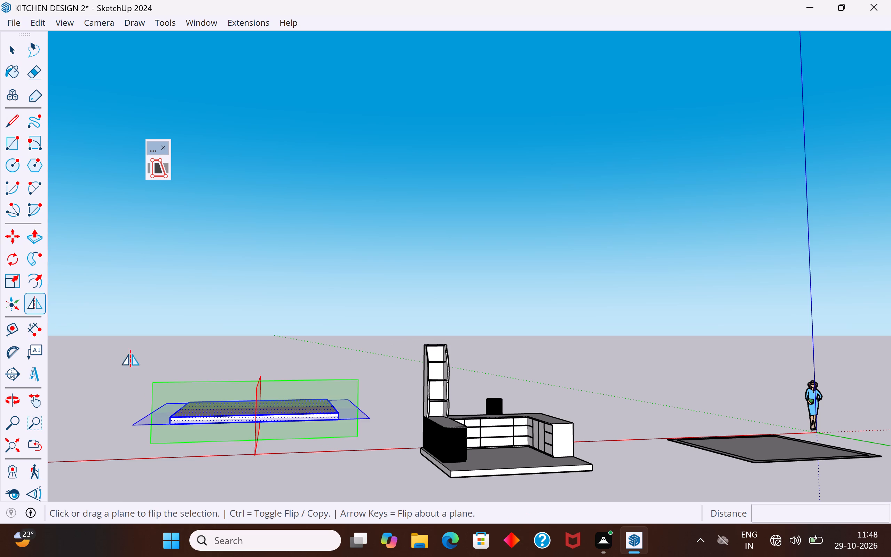
click(349, 420)
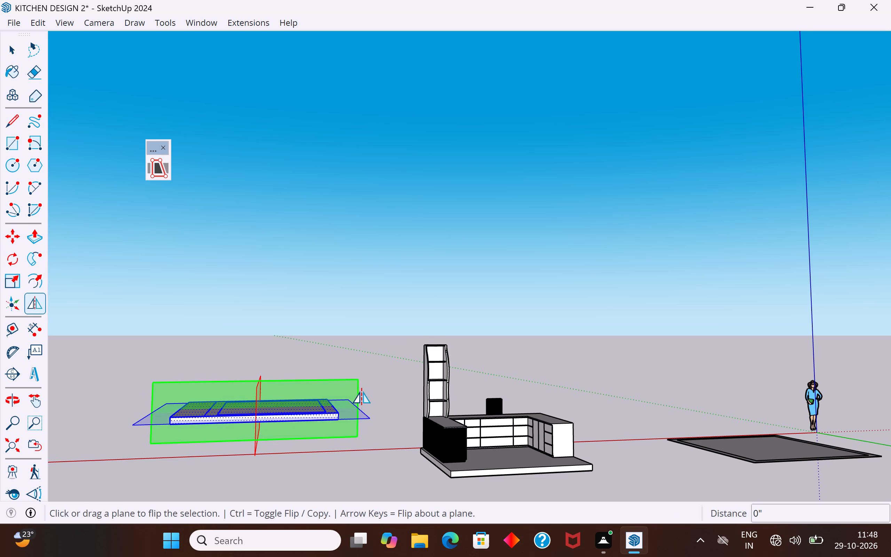
middle_drag(362, 393, 351, 556)
click(18, 48)
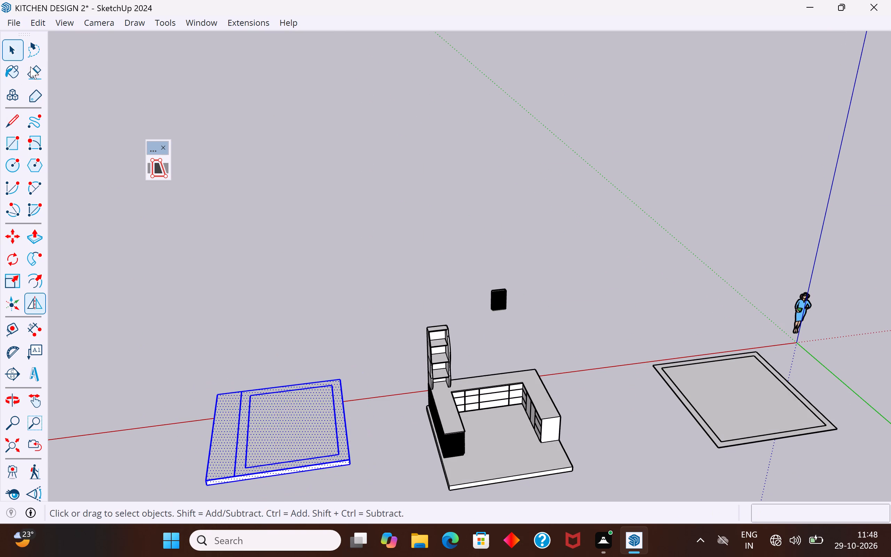
click(158, 259)
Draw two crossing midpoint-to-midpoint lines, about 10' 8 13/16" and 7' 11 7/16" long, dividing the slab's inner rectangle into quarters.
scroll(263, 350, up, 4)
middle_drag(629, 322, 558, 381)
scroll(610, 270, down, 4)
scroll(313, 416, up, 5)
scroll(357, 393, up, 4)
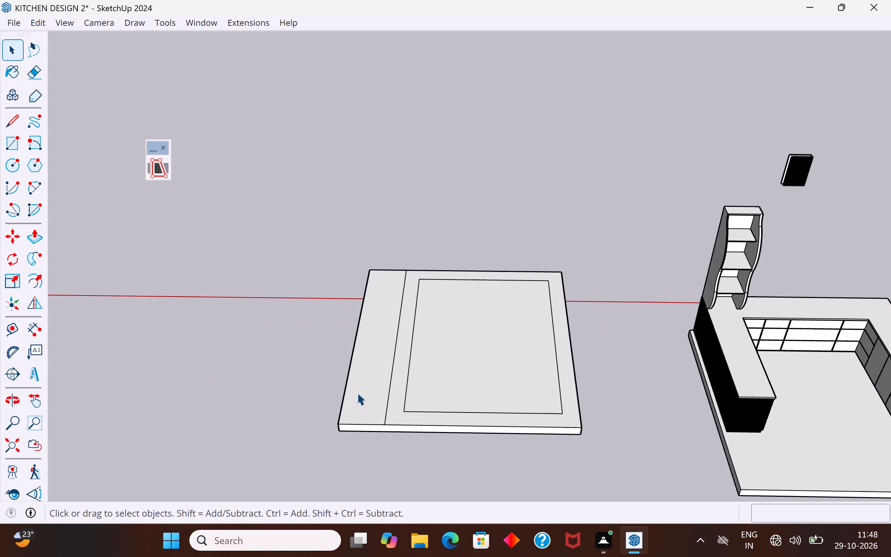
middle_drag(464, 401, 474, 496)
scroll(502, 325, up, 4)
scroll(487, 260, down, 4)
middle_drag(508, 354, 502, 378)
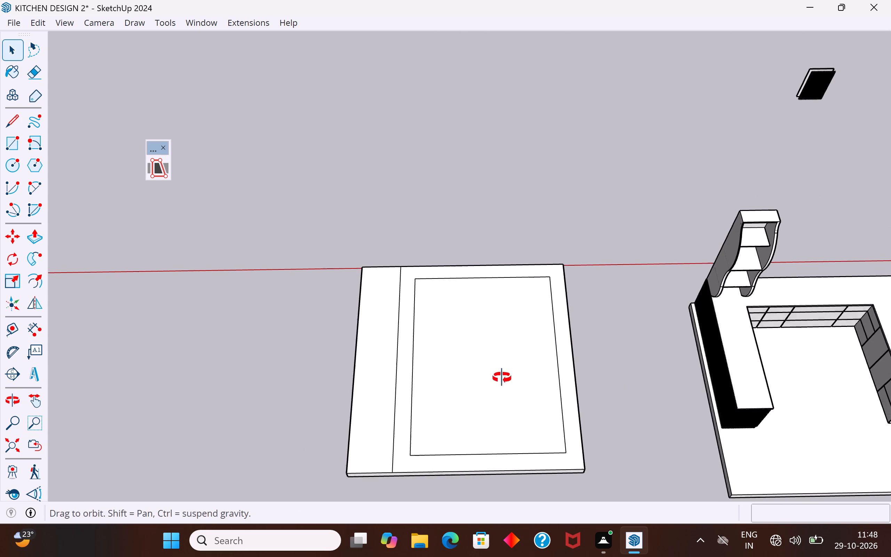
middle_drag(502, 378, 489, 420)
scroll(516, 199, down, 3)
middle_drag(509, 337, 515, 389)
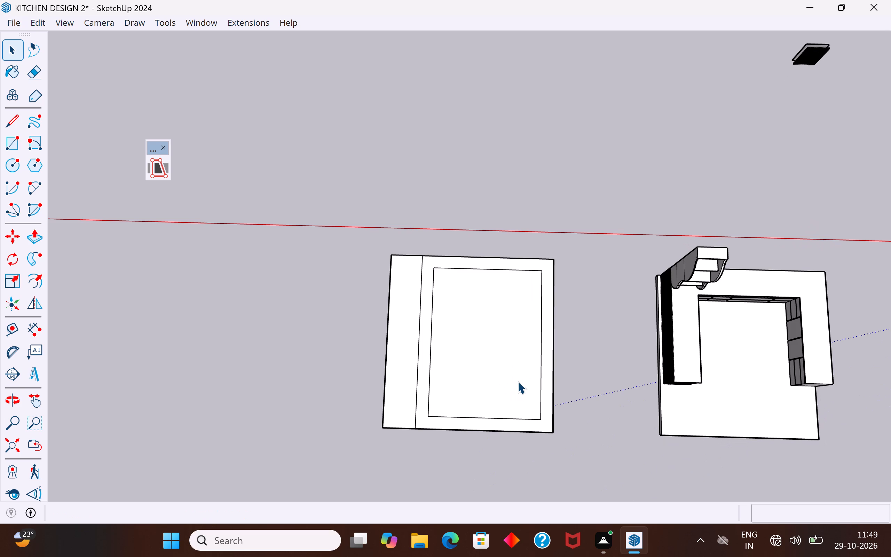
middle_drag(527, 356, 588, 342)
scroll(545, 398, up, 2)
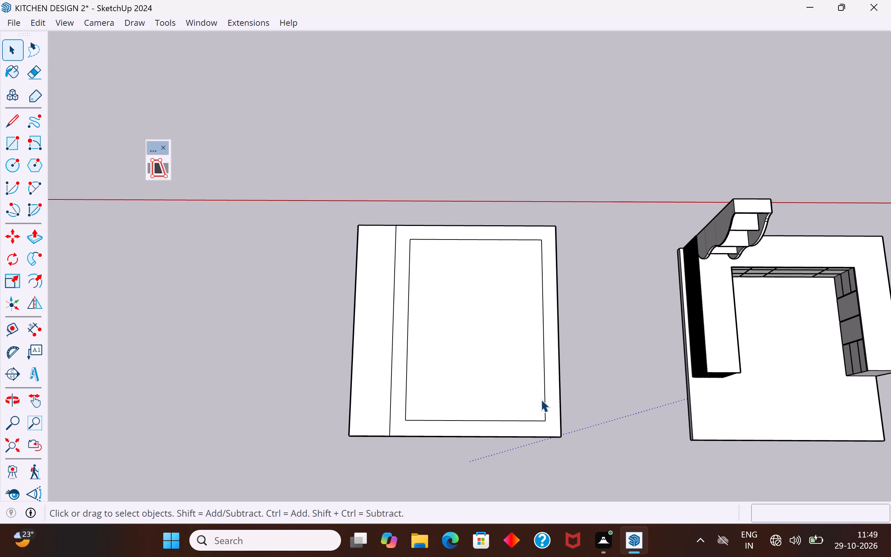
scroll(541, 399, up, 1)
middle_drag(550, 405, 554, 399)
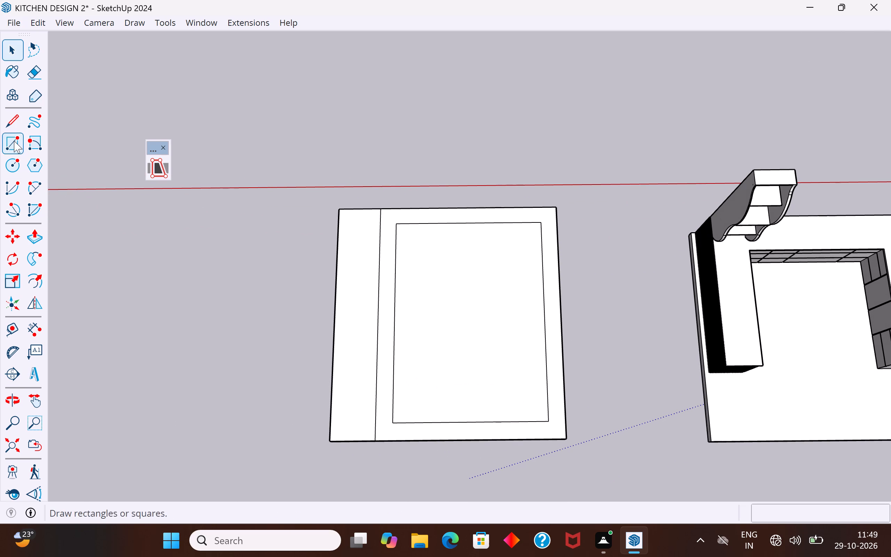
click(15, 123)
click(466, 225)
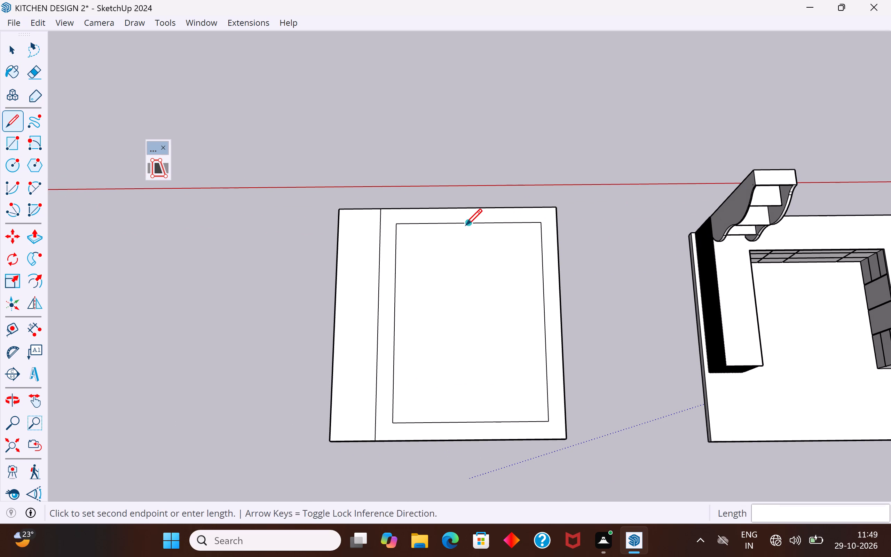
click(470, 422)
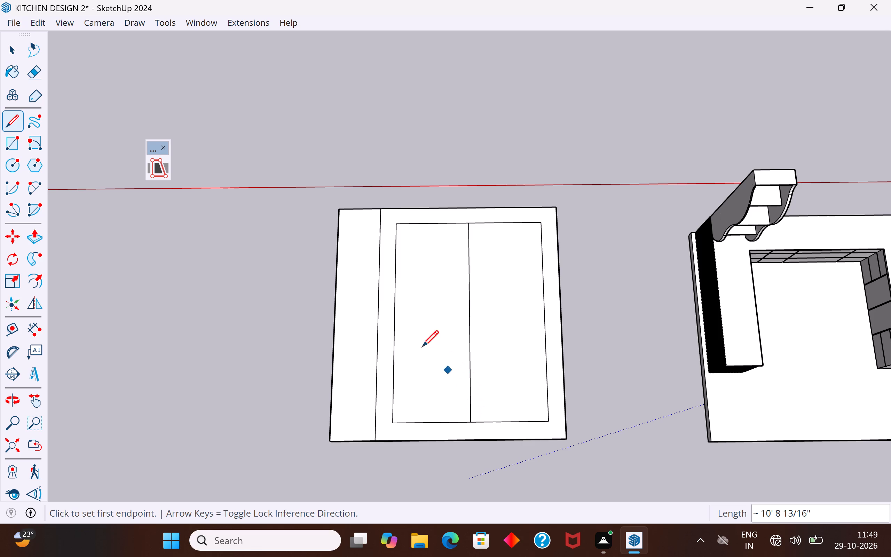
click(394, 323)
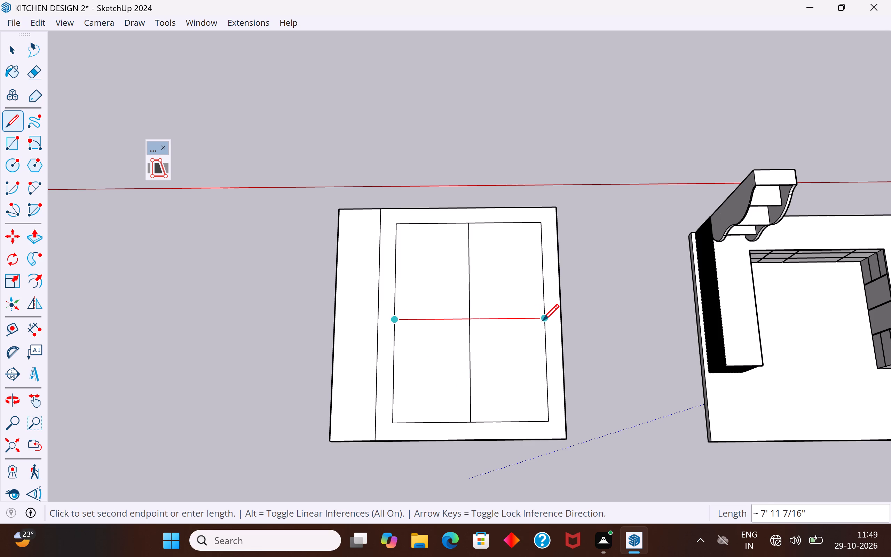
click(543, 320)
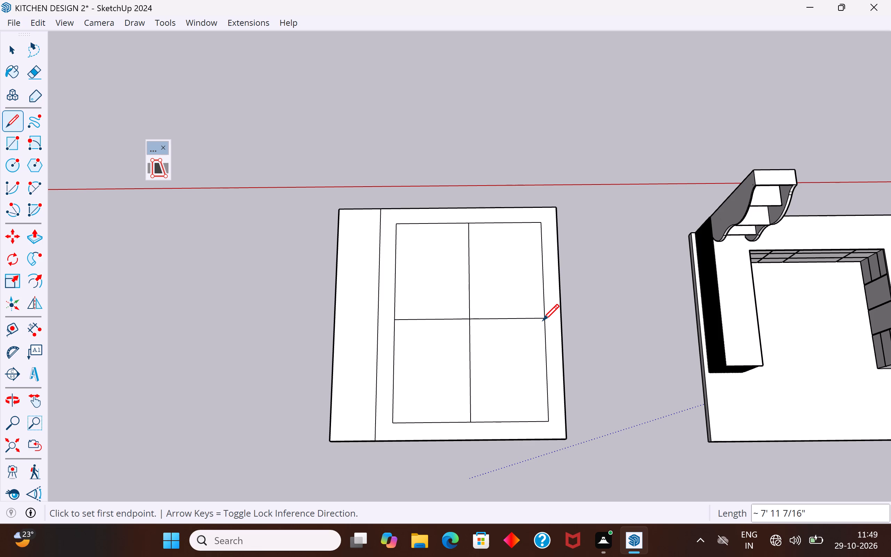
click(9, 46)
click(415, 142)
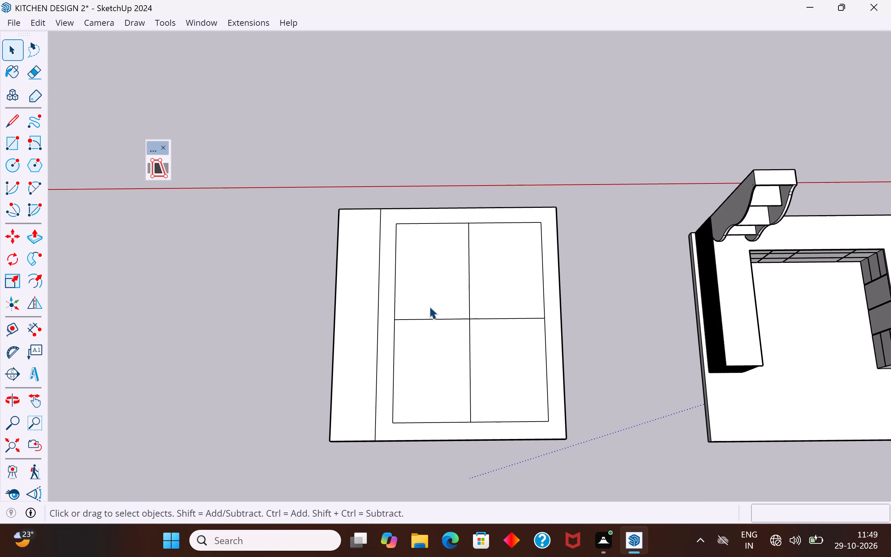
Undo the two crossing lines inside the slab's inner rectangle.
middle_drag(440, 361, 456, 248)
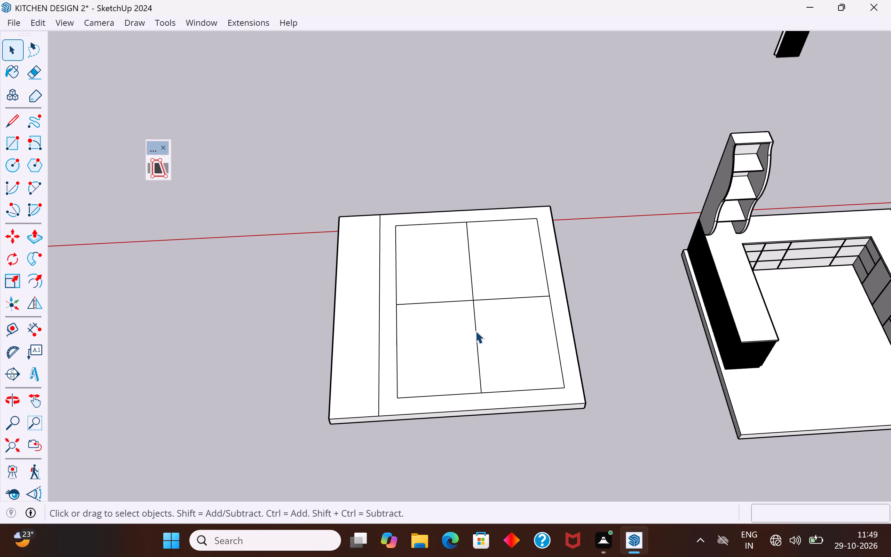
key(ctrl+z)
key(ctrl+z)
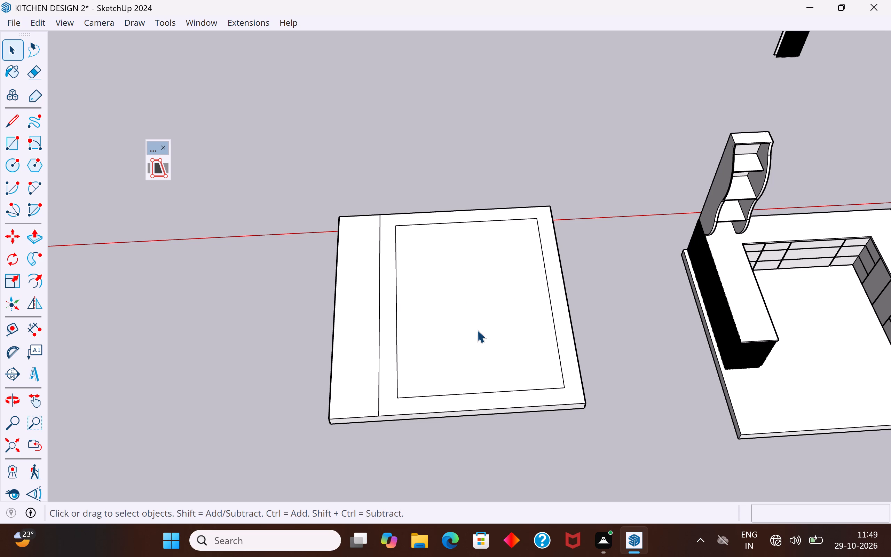
Push the slab's inner rectangular face down about 3 7/16" to form a recess, and clear the selection.
click(480, 315)
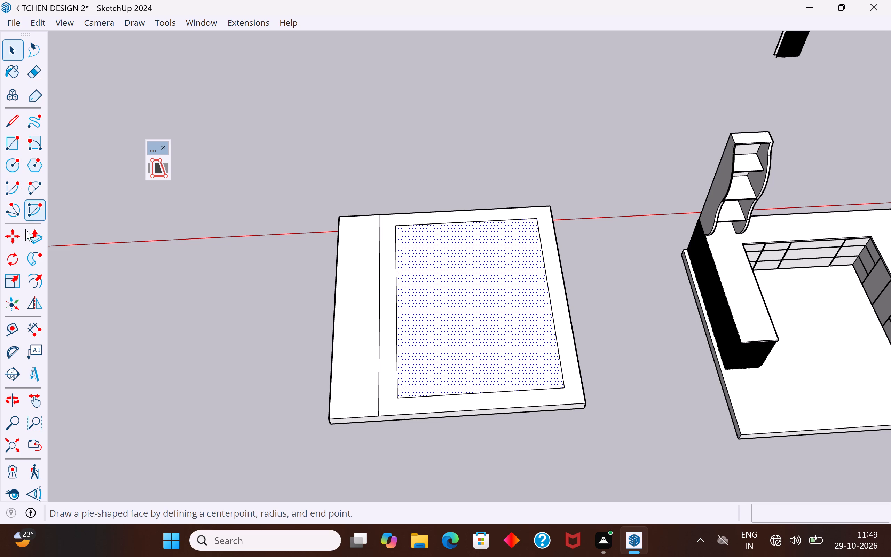
click(33, 236)
scroll(443, 229, up, 1)
middle_drag(443, 229, 439, 118)
click(450, 219)
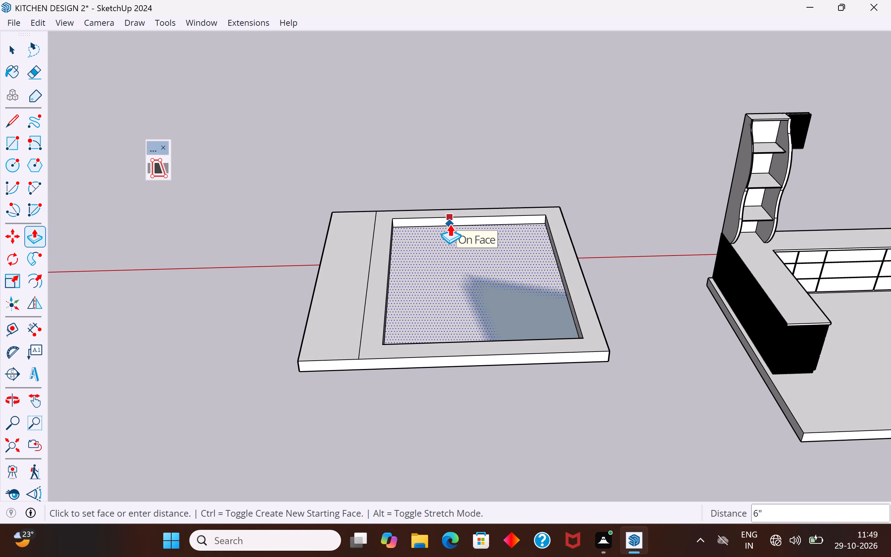
scroll(450, 224, up, 6)
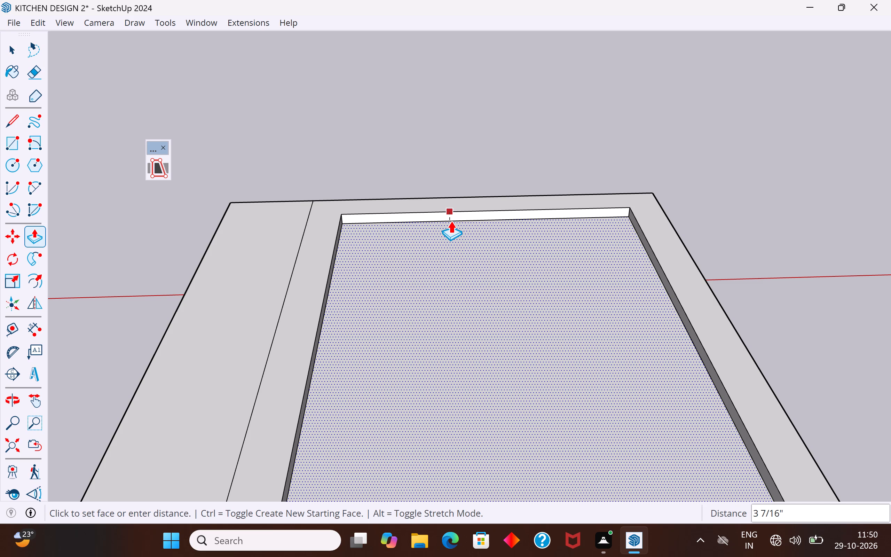
click(451, 221)
click(18, 47)
click(319, 124)
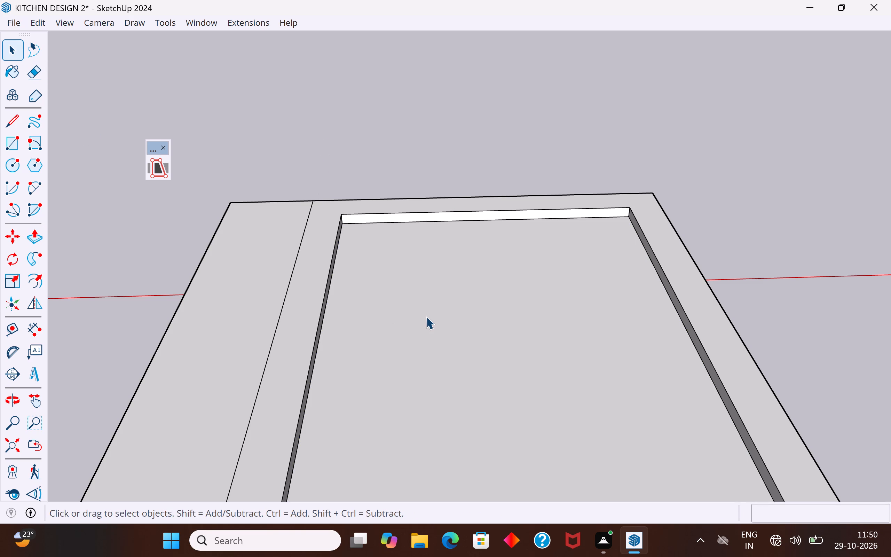
Examine the recessed ceiling slab from above and from its plain opposite face.
middle_drag(426, 316, 445, 399)
scroll(426, 299, down, 3)
middle_drag(464, 393, 432, 262)
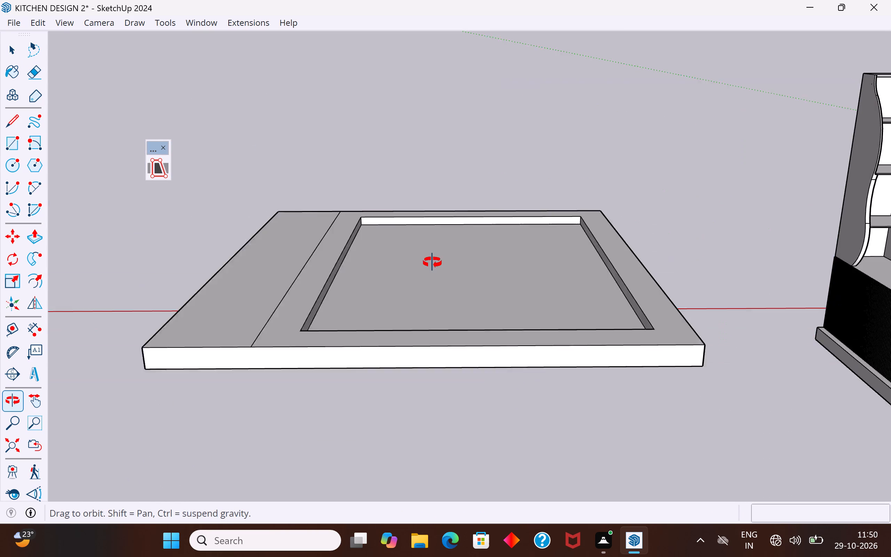
middle_drag(432, 262, 408, 268)
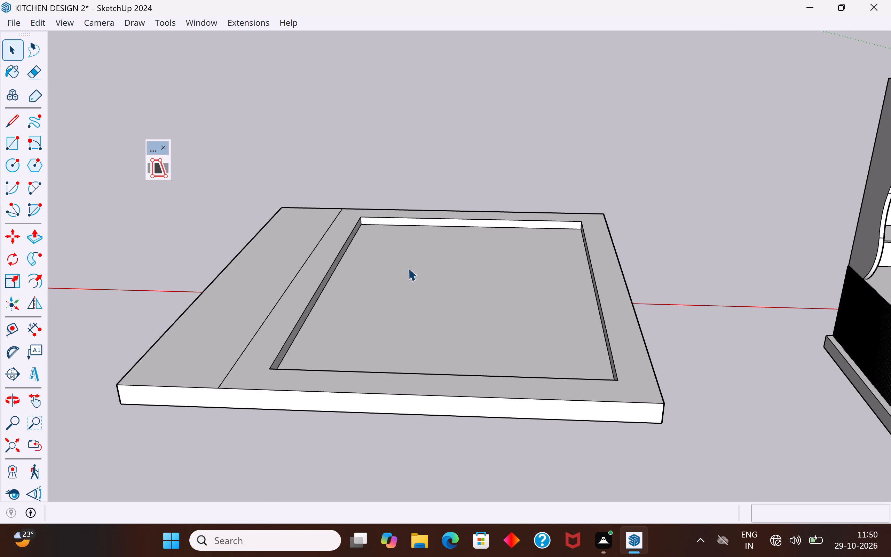
middle_drag(341, 383, 368, 203)
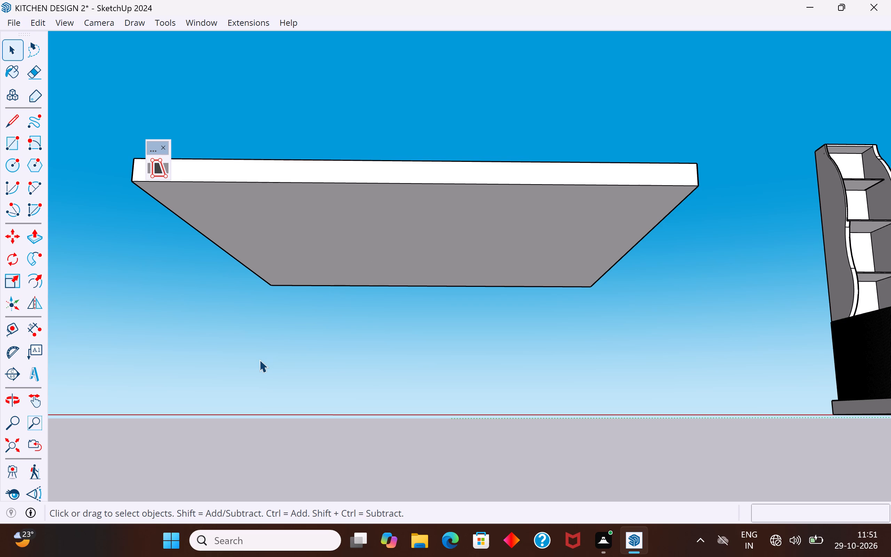
middle_drag(392, 218, 409, 426)
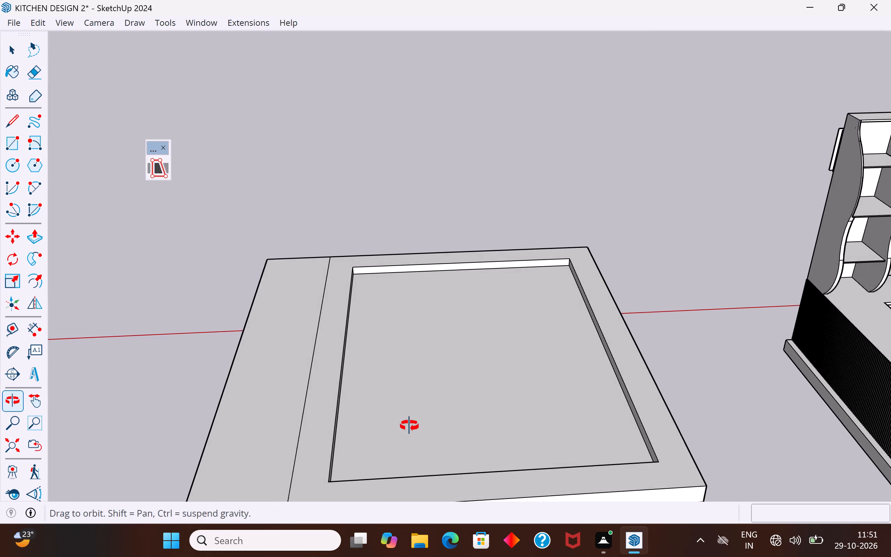
middle_drag(409, 426, 371, 412)
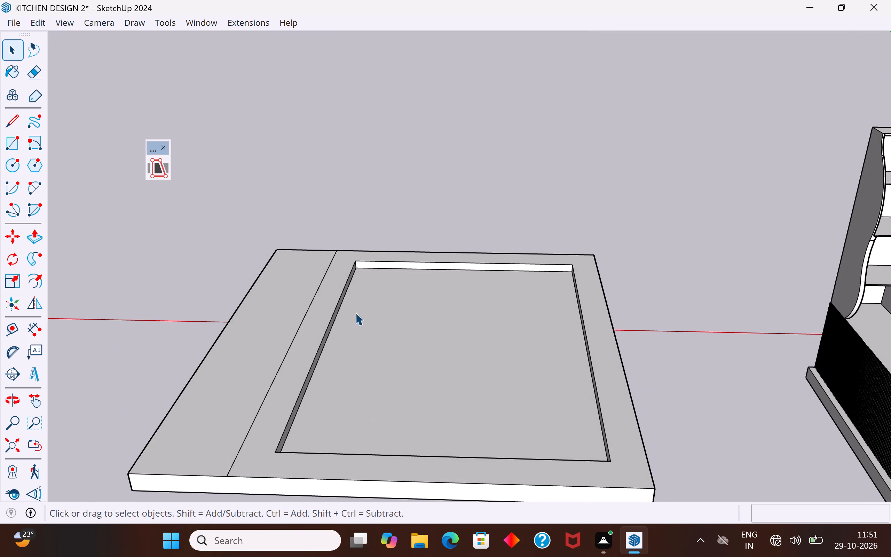
scroll(373, 285, up, 1)
click(439, 191)
scroll(334, 281, up, 2)
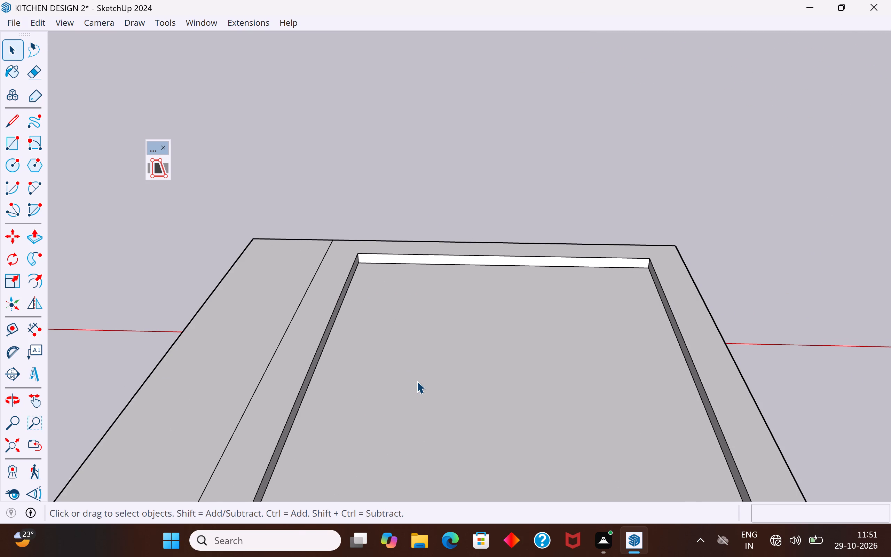
scroll(417, 381, down, 3)
scroll(459, 246, down, 3)
Copy the four upper edges of the ceiling slab's recess about 1 3/4" down its walls, and clear the selection.
middle_drag(476, 309, 262, 217)
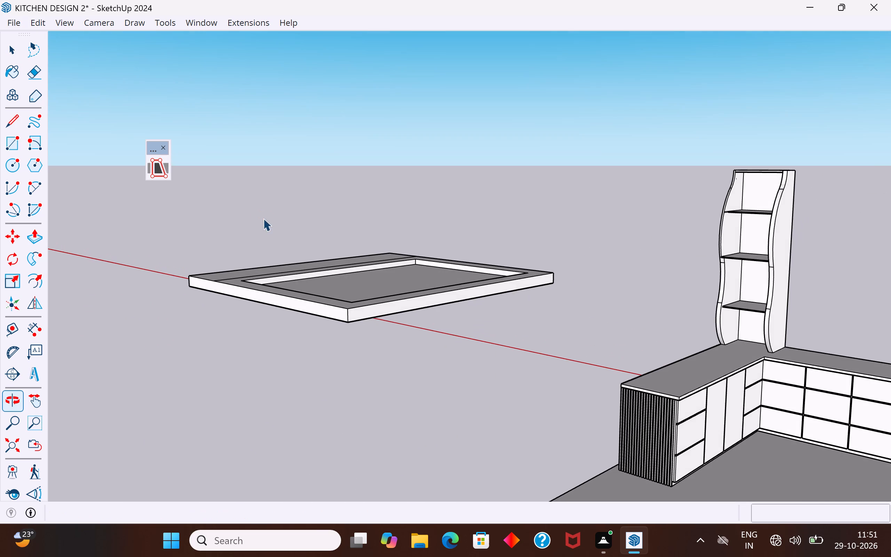
scroll(305, 263, up, 4)
middle_drag(321, 281, 289, 313)
scroll(348, 263, up, 3)
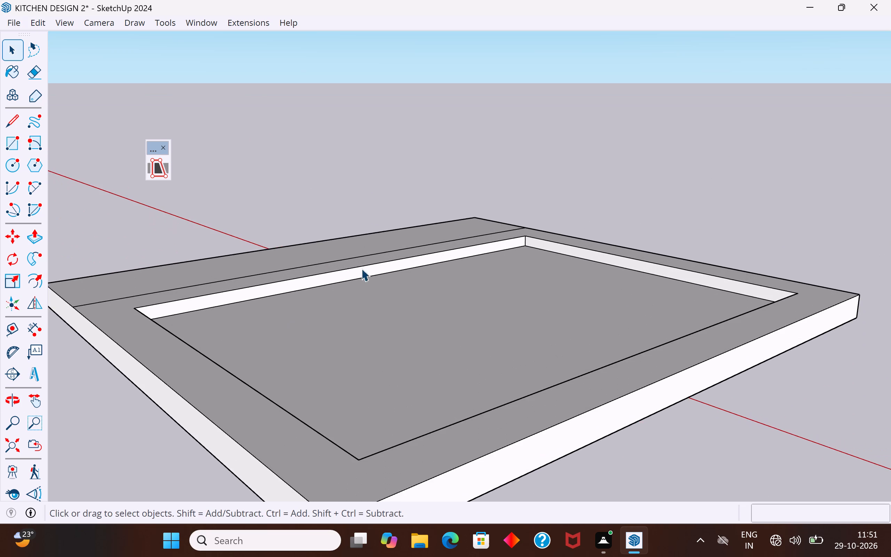
middle_drag(422, 276, 369, 288)
scroll(372, 274, up, 3)
scroll(508, 251, up, 3)
middle_drag(527, 239, 536, 242)
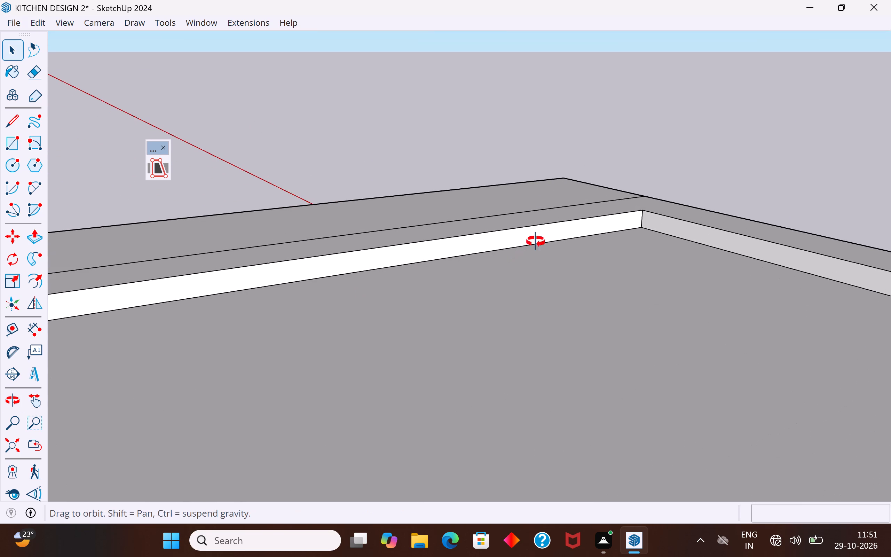
middle_drag(536, 242, 618, 217)
click(549, 214)
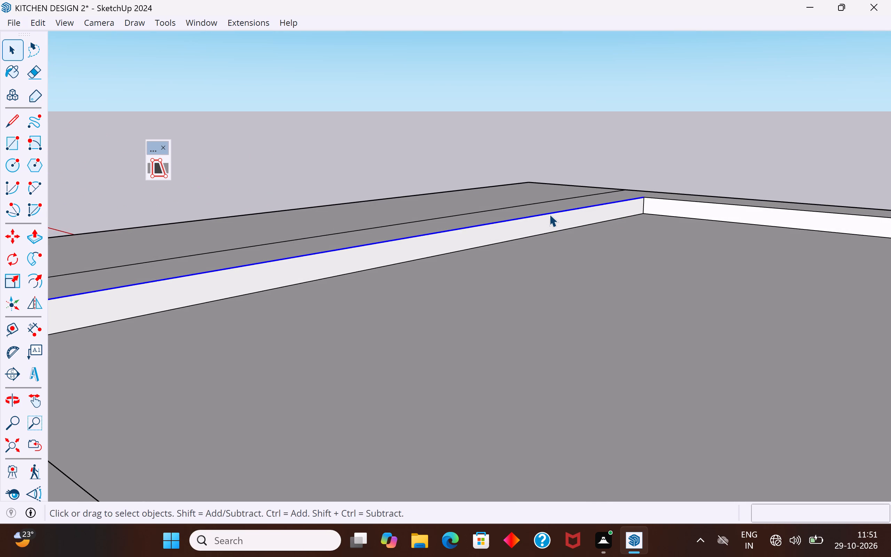
scroll(455, 295, down, 3)
middle_drag(457, 306, 646, 283)
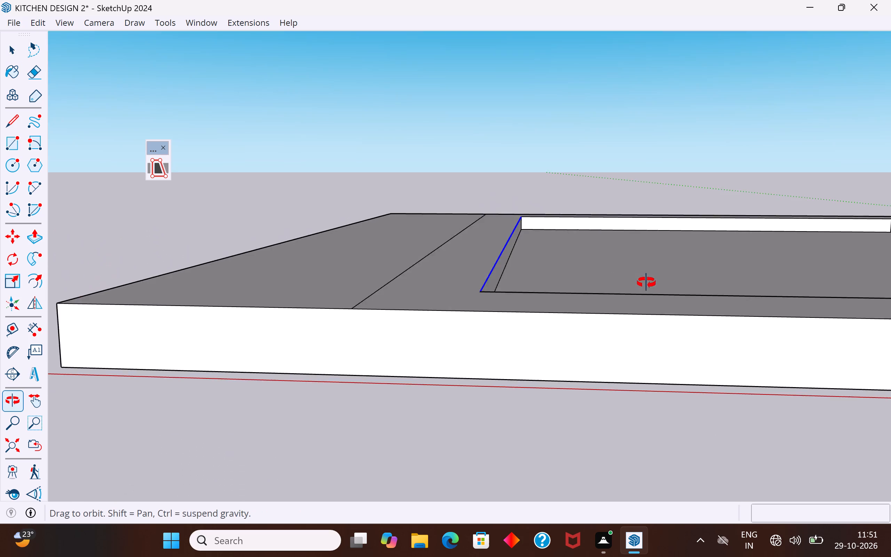
middle_drag(646, 283, 628, 316)
shift+click(670, 202)
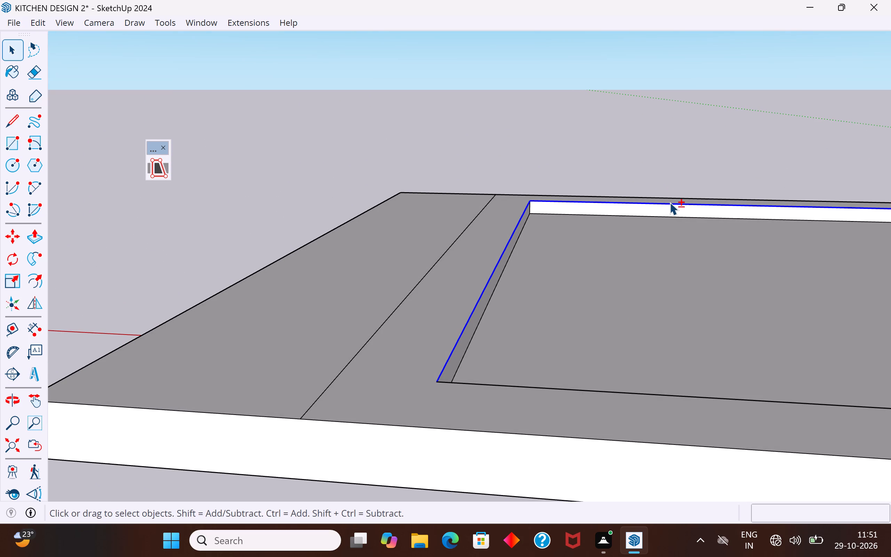
scroll(443, 259, down, 3)
middle_drag(442, 269, 647, 330)
scroll(636, 197, down, 4)
middle_drag(517, 274, 602, 302)
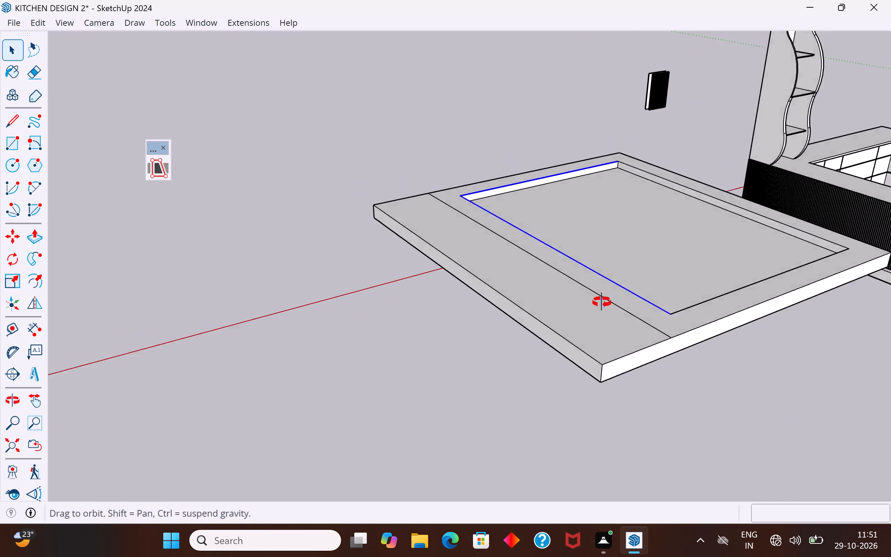
middle_drag(602, 302, 746, 286)
scroll(421, 284, down, 5)
middle_drag(581, 292, 684, 315)
scroll(645, 186, up, 9)
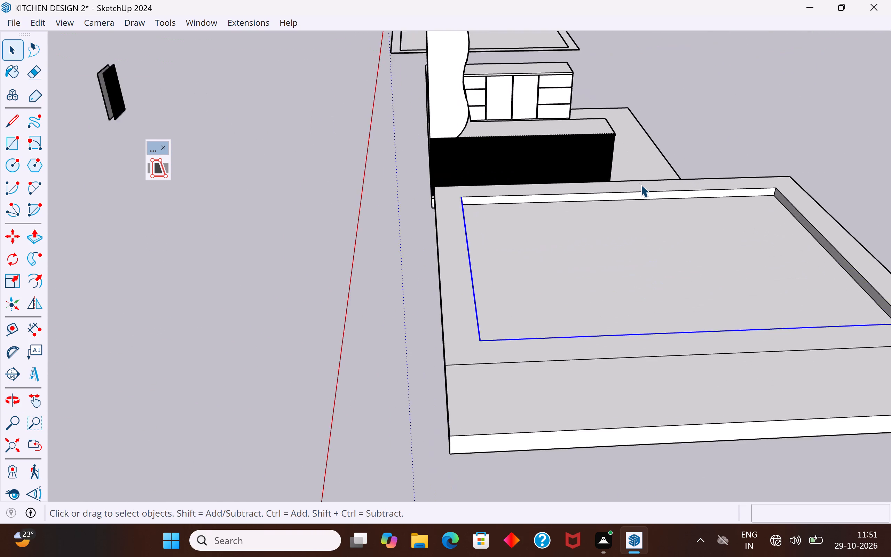
scroll(641, 185, up, 5)
middle_drag(443, 226, 322, 184)
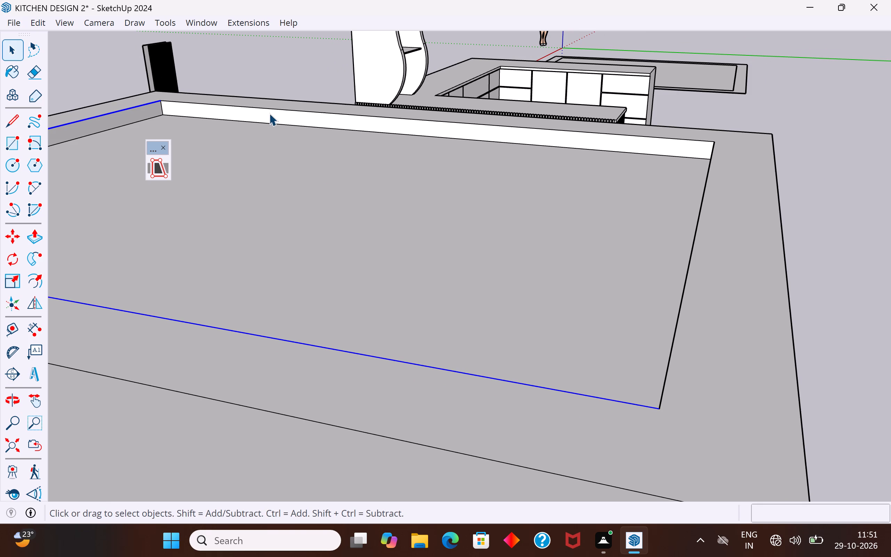
shift+click(271, 109)
middle_drag(327, 193, 726, 218)
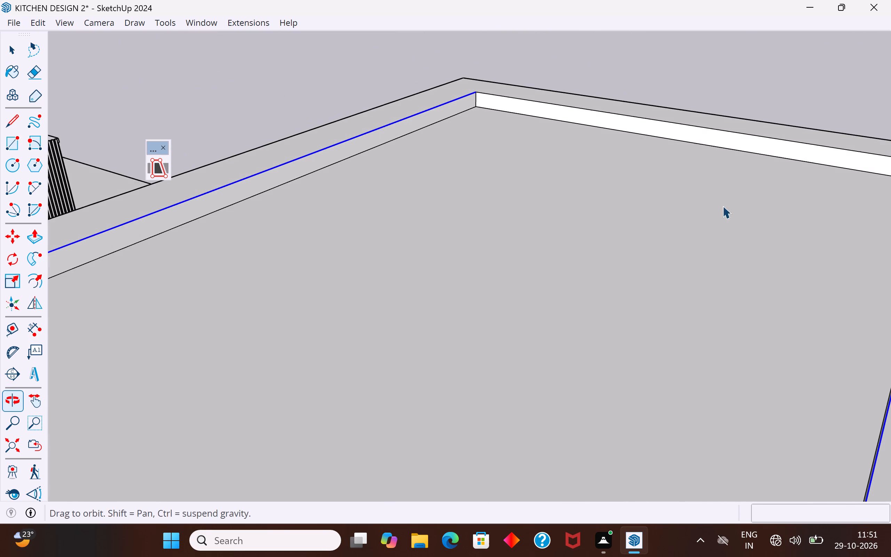
shift+click(691, 125)
scroll(455, 202, down, 5)
middle_drag(465, 261, 479, 269)
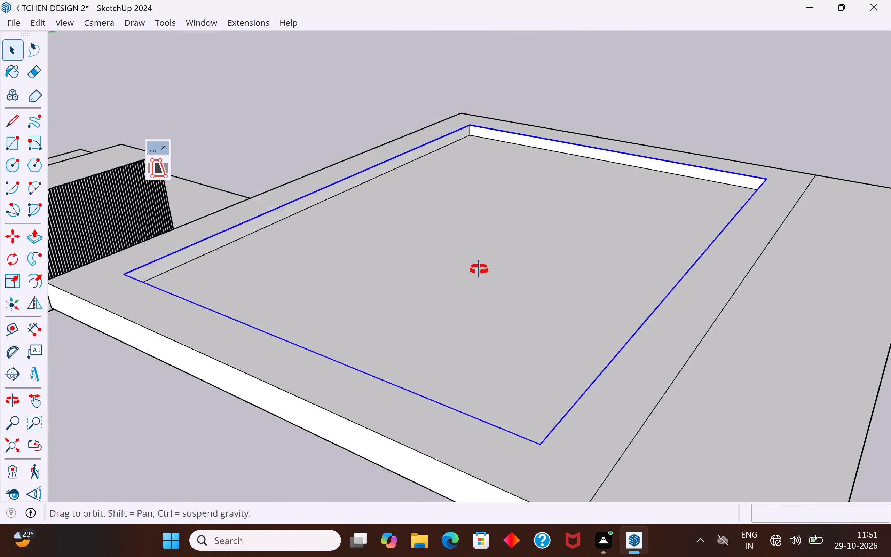
middle_drag(479, 269, 748, 280)
scroll(383, 287, down, 5)
middle_drag(588, 260, 148, 237)
scroll(50, 314, down, 5)
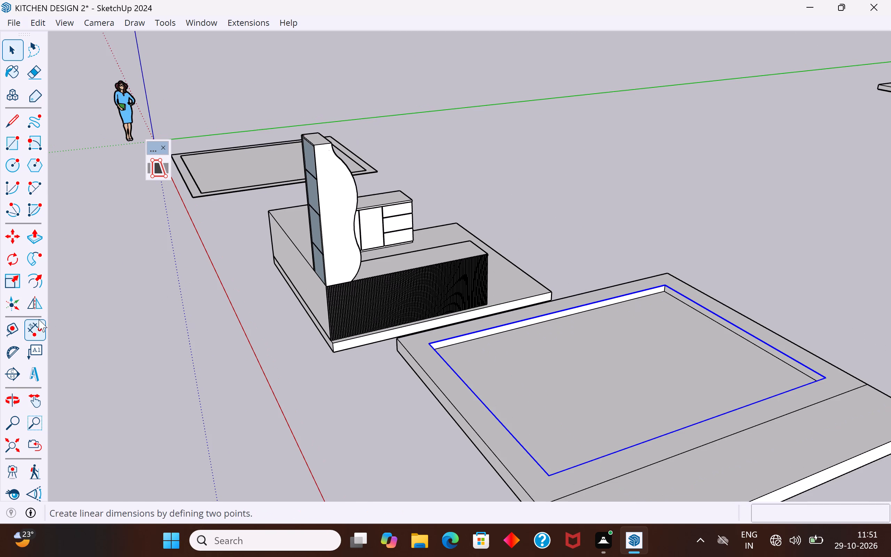
scroll(276, 253, down, 5)
scroll(420, 312, up, 11)
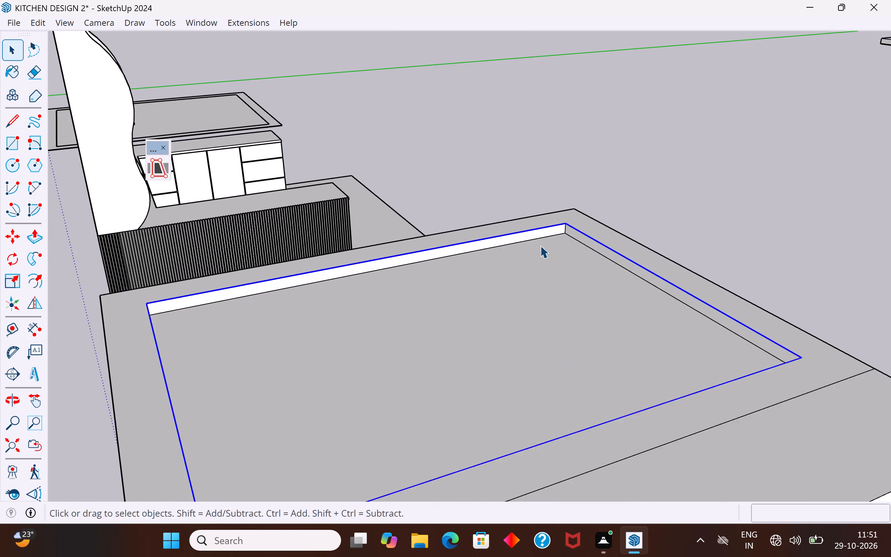
scroll(540, 245, up, 3)
middle_drag(563, 230, 561, 198)
scroll(558, 157, up, 4)
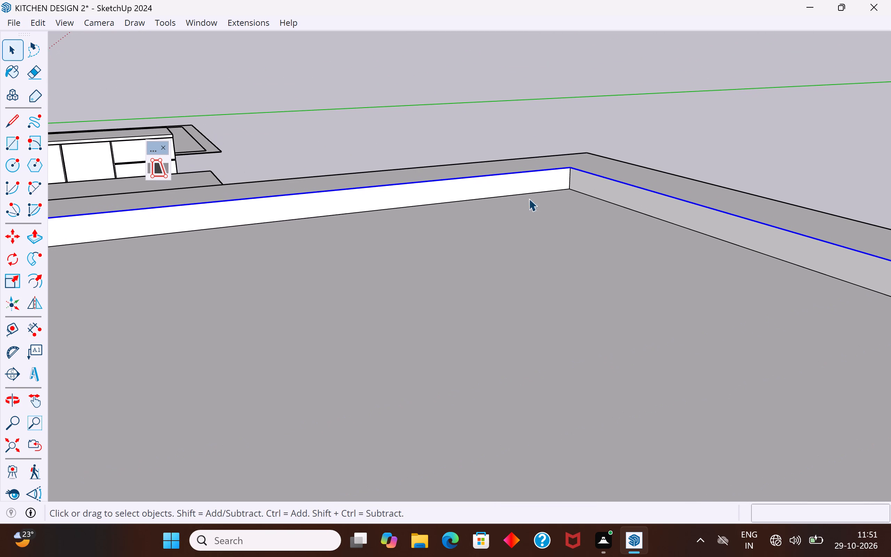
key(m)
click(568, 168)
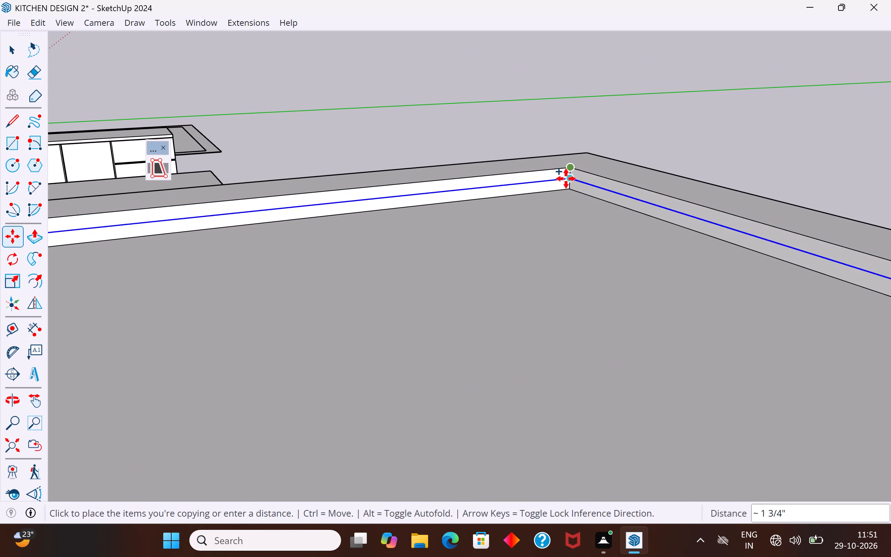
click(568, 178)
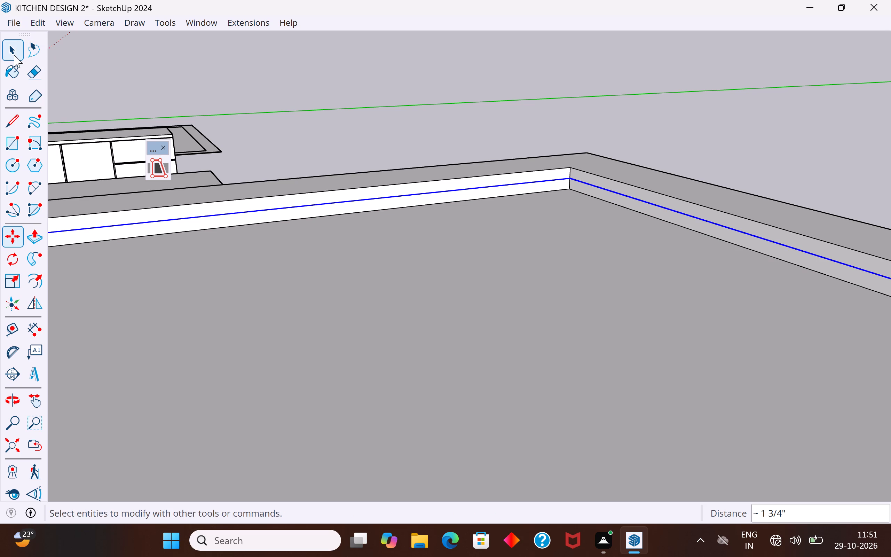
click(14, 55)
click(354, 59)
Pull the lower band of the recess wall nearest the kitchen inward 1 5/16" to form a ledge, and clear the selection.
scroll(413, 188, down, 3)
scroll(434, 197, up, 4)
click(445, 191)
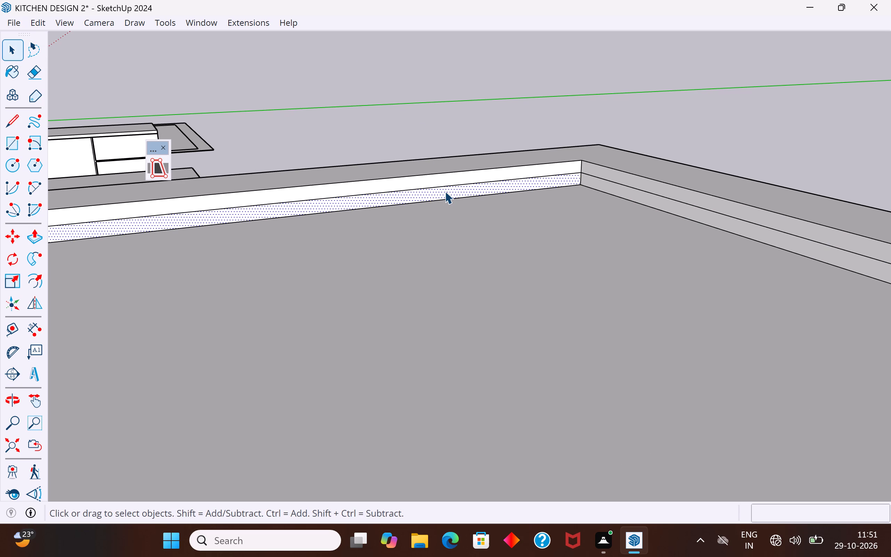
middle_drag(388, 206, 461, 195)
click(34, 236)
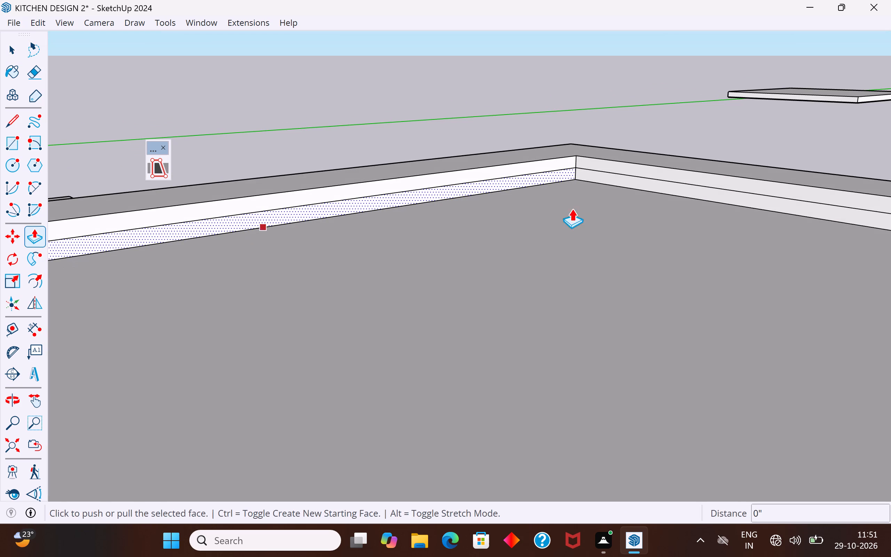
scroll(621, 188, up, 3)
middle_drag(535, 174, 676, 146)
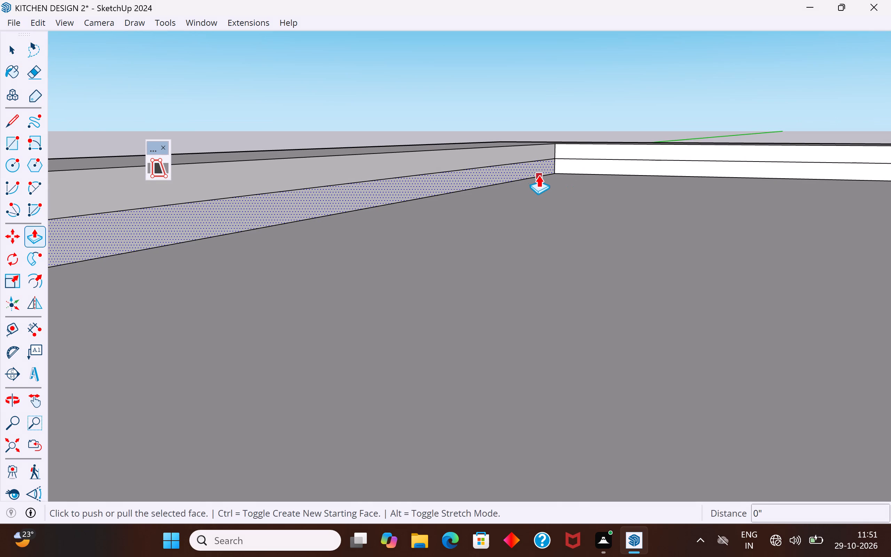
click(535, 170)
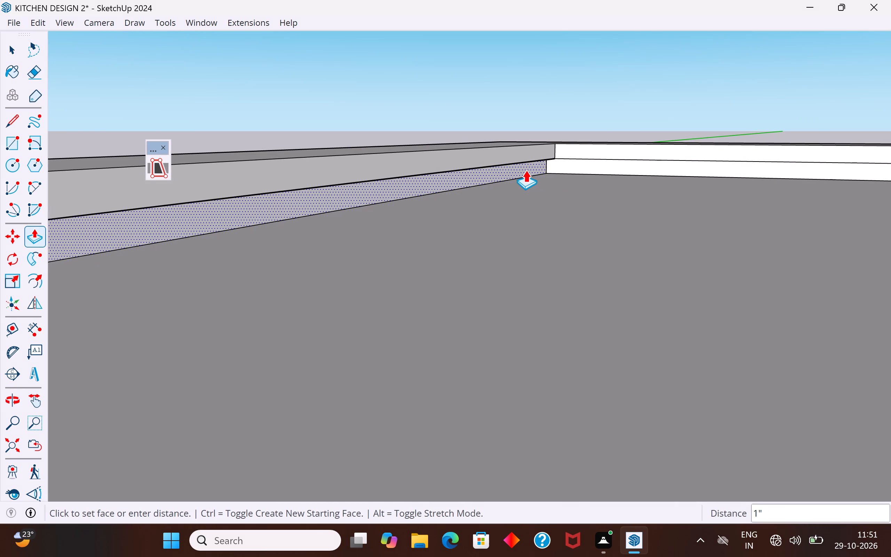
click(523, 170)
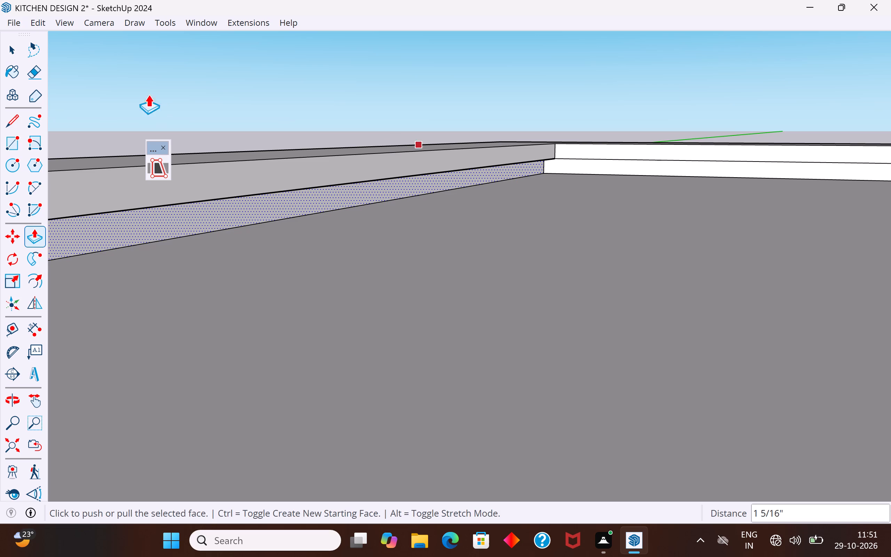
click(15, 46)
click(348, 64)
Pull the lower band of the adjoining recess wall inward by the same 1 5/16".
middle_drag(597, 204, 438, 219)
click(566, 172)
click(29, 237)
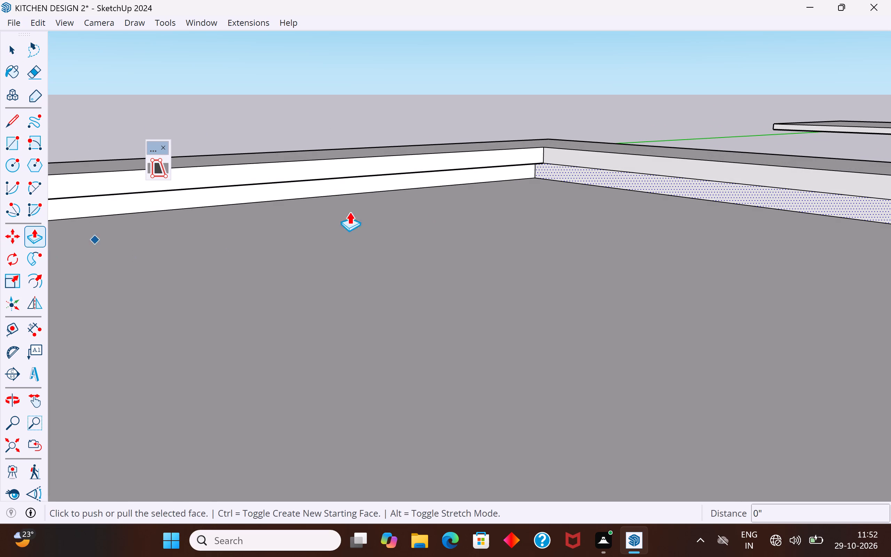
scroll(549, 168, up, 5)
double_click(579, 172)
Pull the lower band of the recess wall at the kitchen-side wall's other end inward by the same 1 5/16".
scroll(509, 35, down, 5)
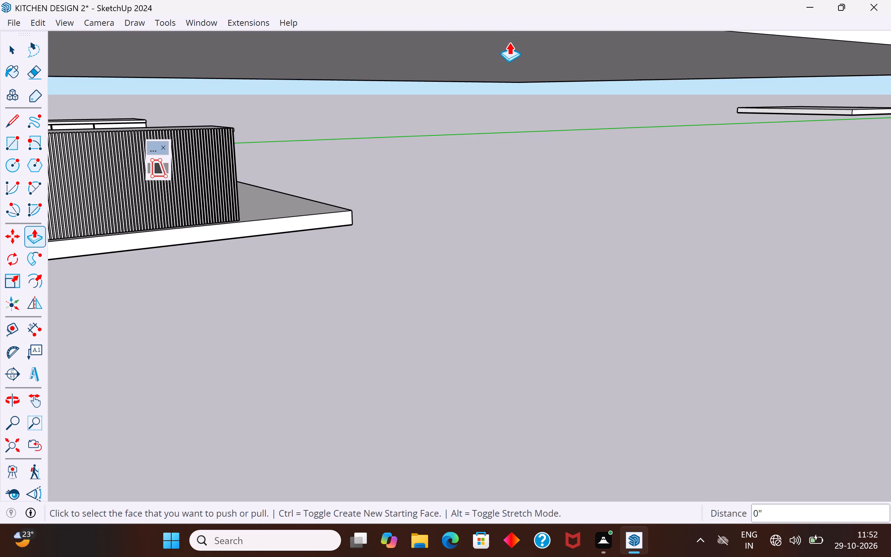
scroll(509, 55, down, 4)
scroll(497, 175, down, 4)
middle_drag(519, 80, 100, 253)
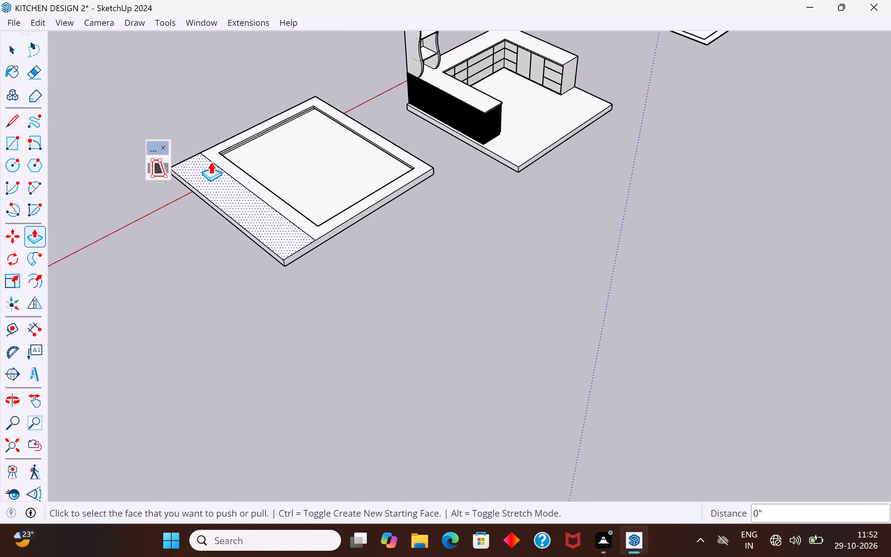
scroll(221, 141, up, 15)
middle_drag(408, 106, 352, 22)
scroll(408, 106, up, 1)
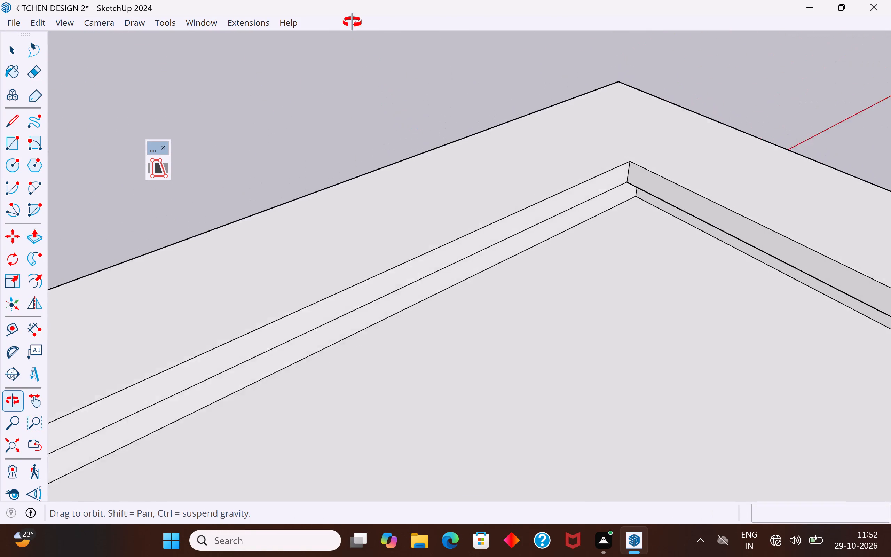
middle_drag(352, 22, 344, 0)
double_click(581, 203)
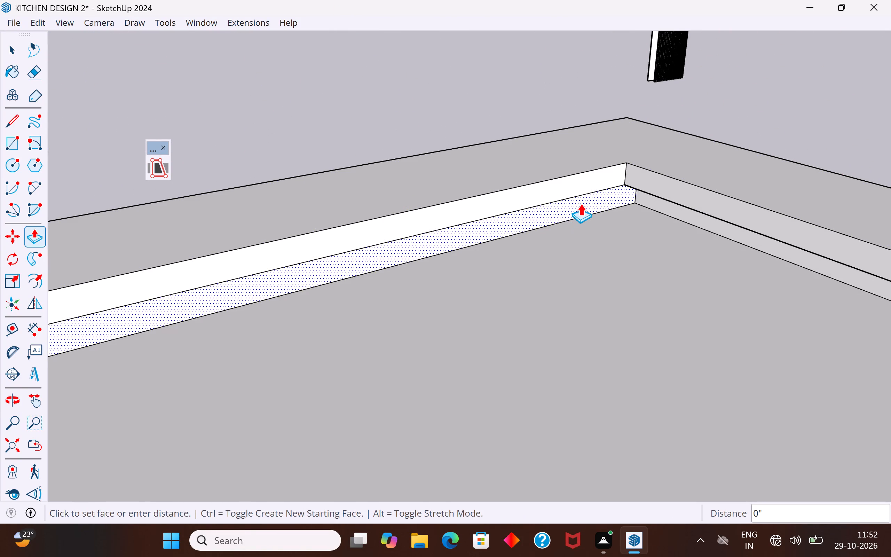
Pull the remaining lower band, on the recess wall beside the slab's plain strip, inward by the same 1 5/16".
scroll(659, 171, down, 5)
middle_drag(703, 177, 505, 171)
scroll(780, 234, down, 4)
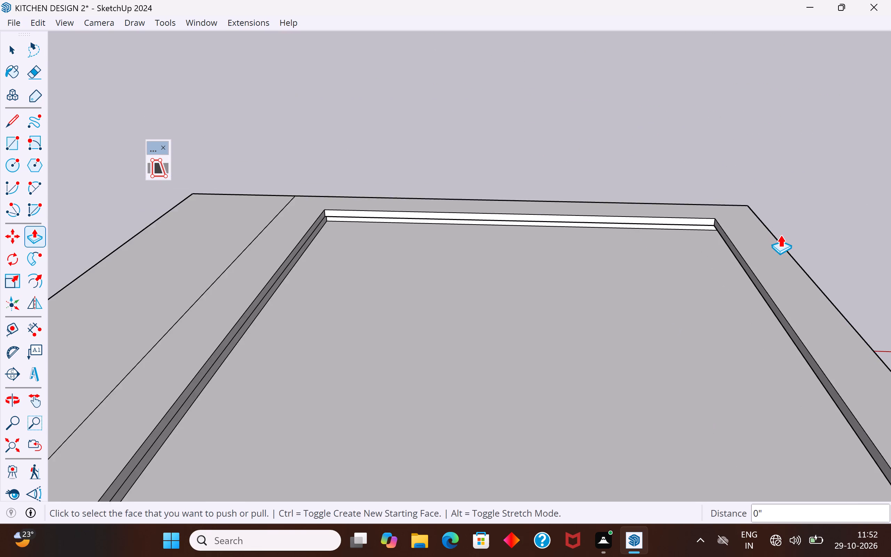
scroll(780, 235, down, 4)
middle_drag(607, 276, 337, 241)
scroll(571, 269, up, 9)
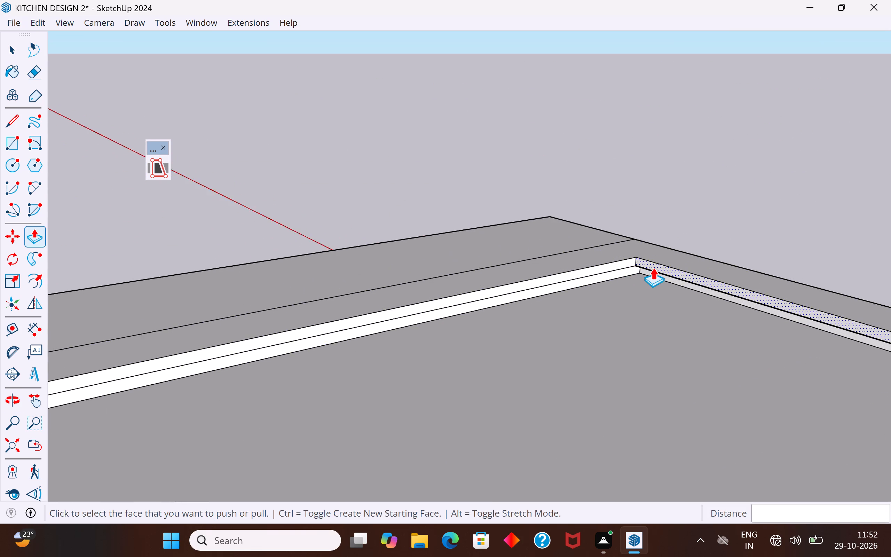
scroll(653, 267, up, 10)
middle_drag(631, 267, 615, 197)
scroll(631, 267, up, 1)
scroll(599, 248, up, 3)
double_click(597, 246)
double_click(623, 239)
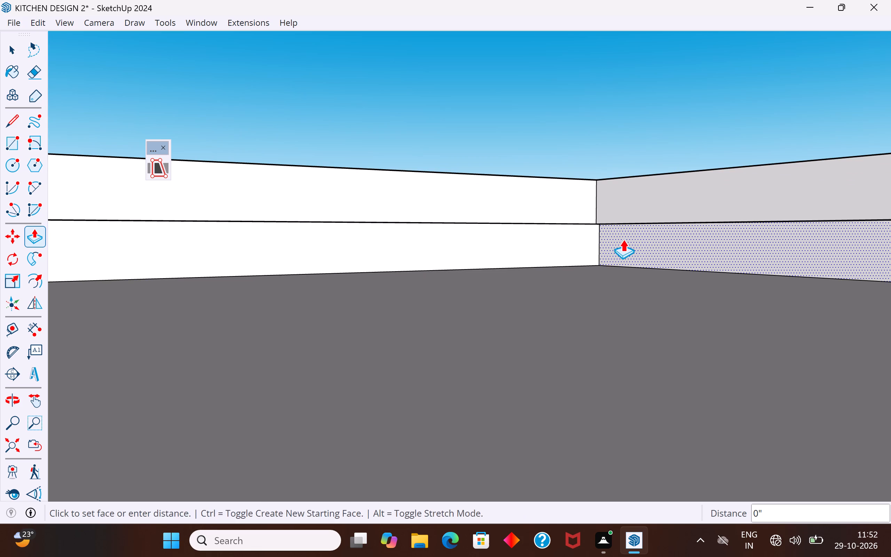
Examine the stepped ledge around the recess and how its bands meet at the corners, leaving the Push/Pull command.
scroll(626, 239, down, 10)
scroll(626, 239, down, 11)
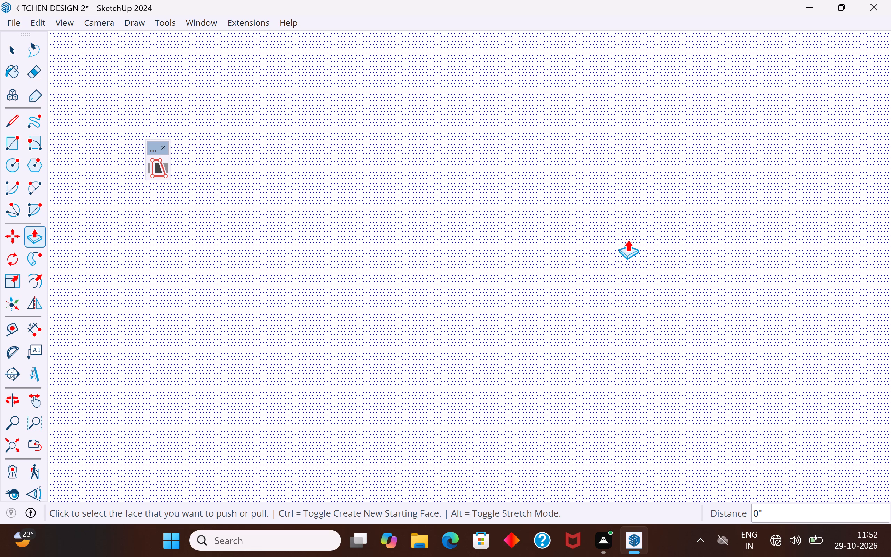
scroll(433, 397, down, 5)
scroll(432, 400, down, 18)
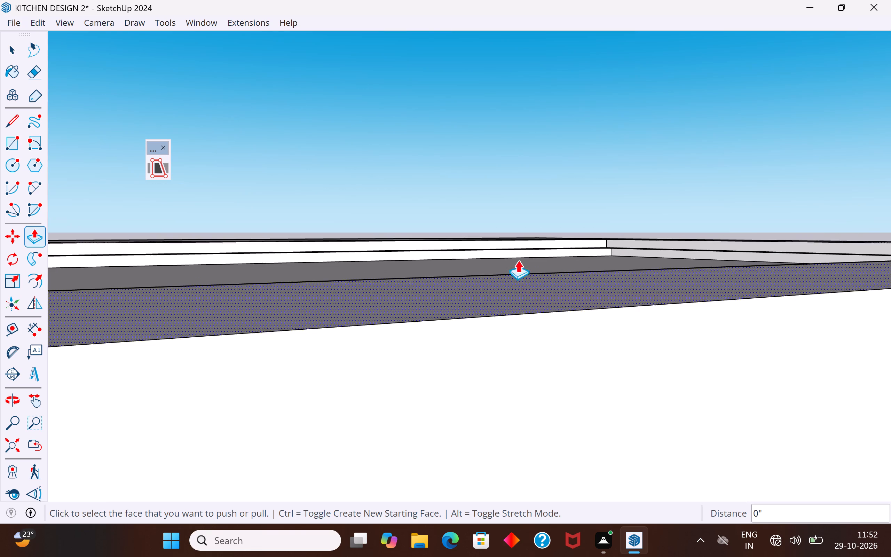
middle_drag(525, 250, 515, 348)
scroll(726, 198, down, 5)
middle_drag(671, 274, 321, 301)
scroll(427, 265, up, 2)
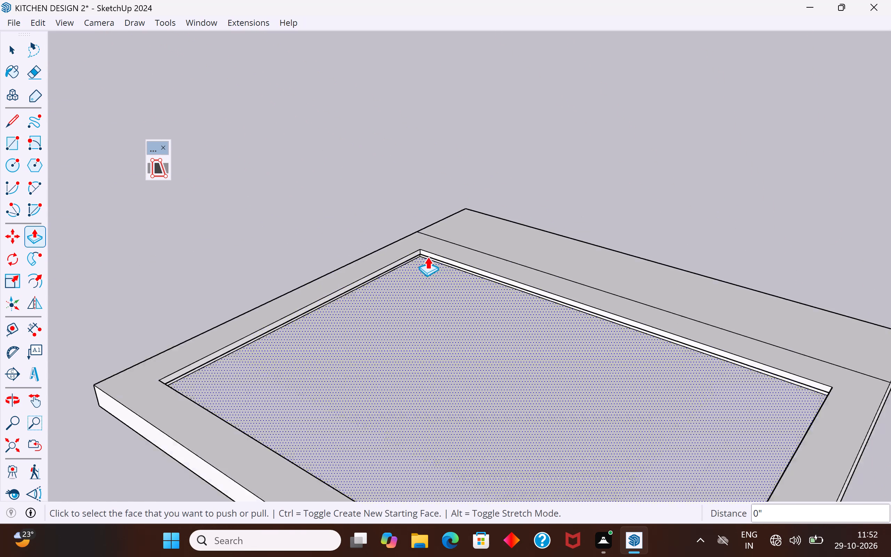
scroll(427, 257, up, 14)
middle_drag(423, 263, 401, 166)
scroll(401, 194, down, 1)
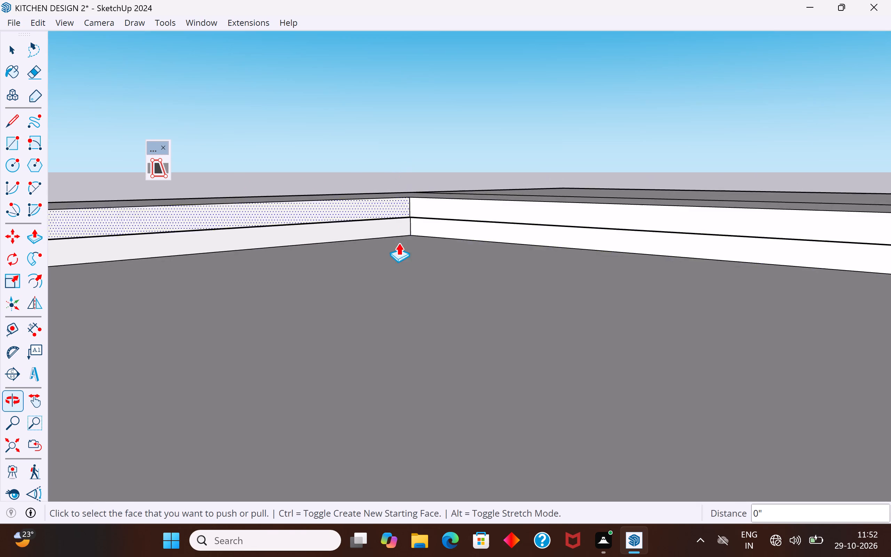
scroll(399, 249, up, 11)
middle_drag(411, 217, 467, 207)
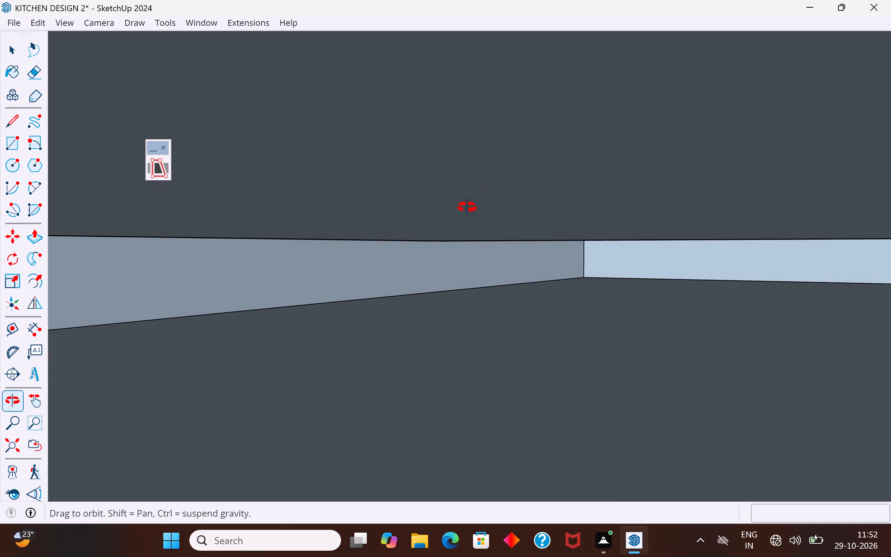
middle_drag(467, 207, 428, 274)
click(10, 49)
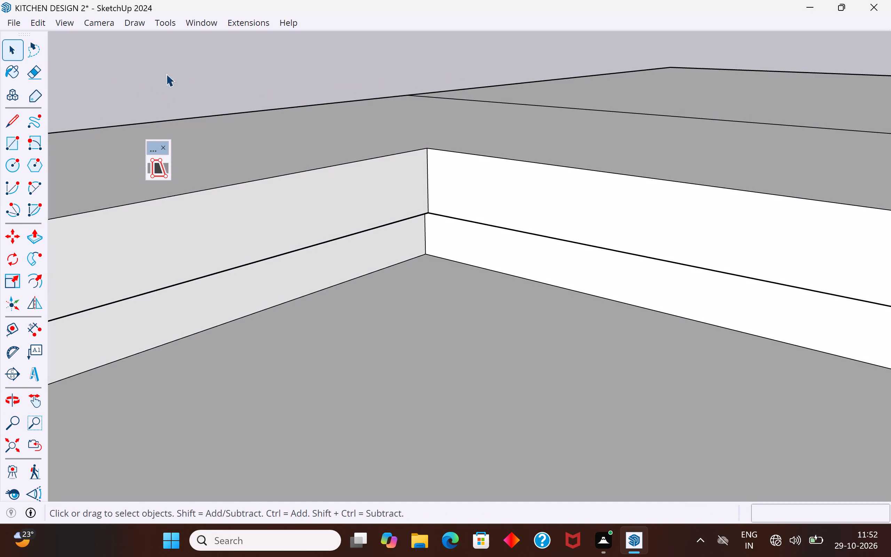
Examine the recessed ceiling slab with its stepped ledge from several sides and in relation to the kitchen model.
click(200, 69)
scroll(489, 106, down, 17)
middle_drag(489, 107, 475, 196)
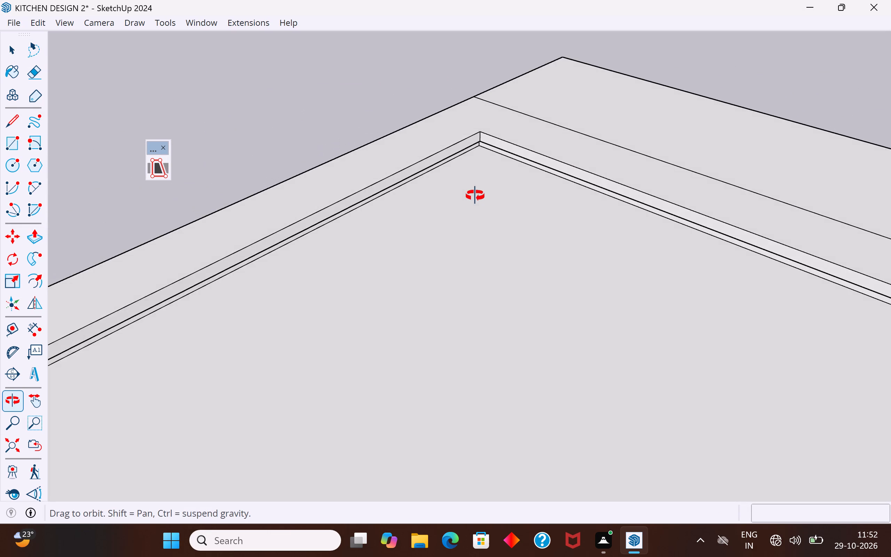
middle_drag(475, 196, 448, 230)
scroll(498, 166, down, 11)
middle_drag(491, 204, 243, 324)
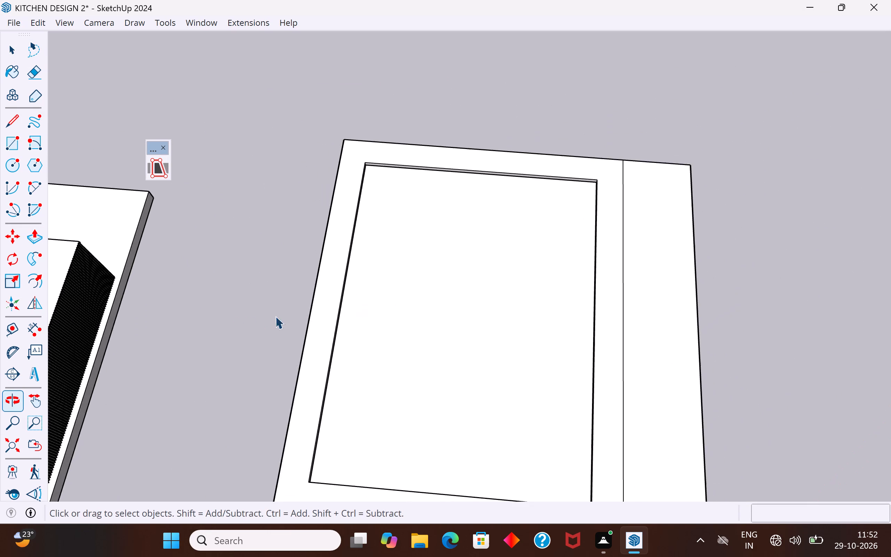
scroll(473, 172, down, 5)
middle_drag(458, 284, 252, 295)
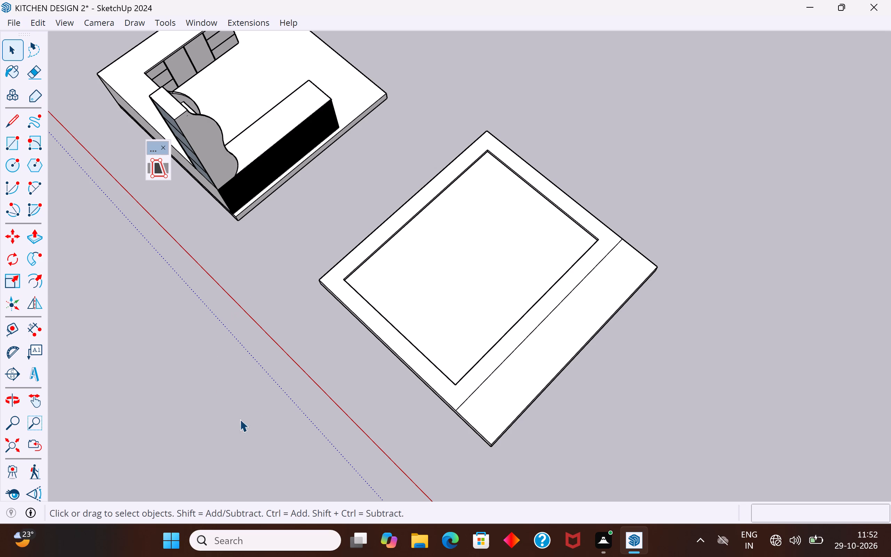
scroll(480, 254, down, 4)
middle_drag(641, 322, 198, 363)
middle_drag(646, 285, 378, 284)
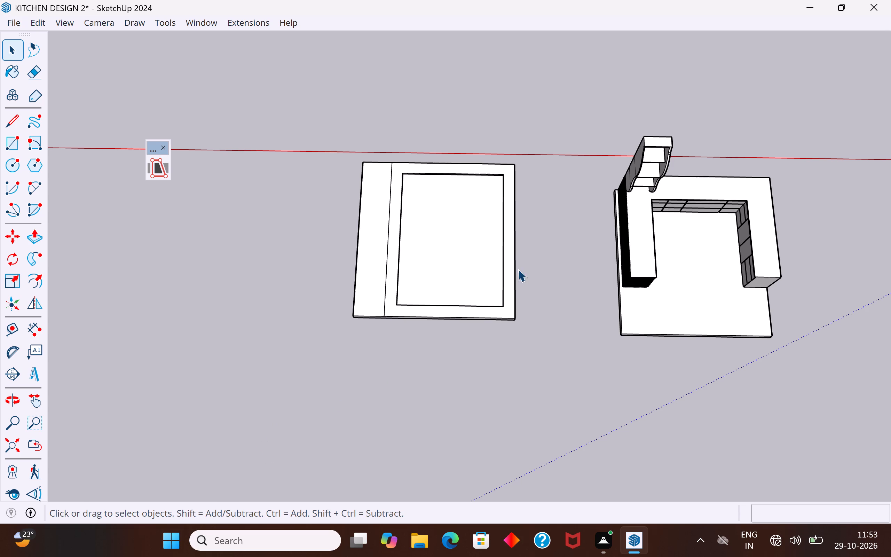
middle_drag(476, 245, 486, 22)
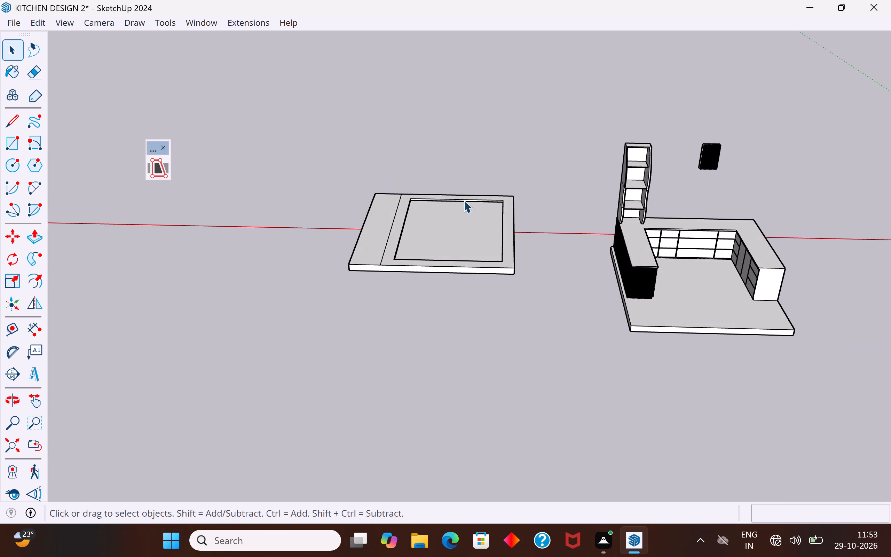
scroll(458, 248, up, 2)
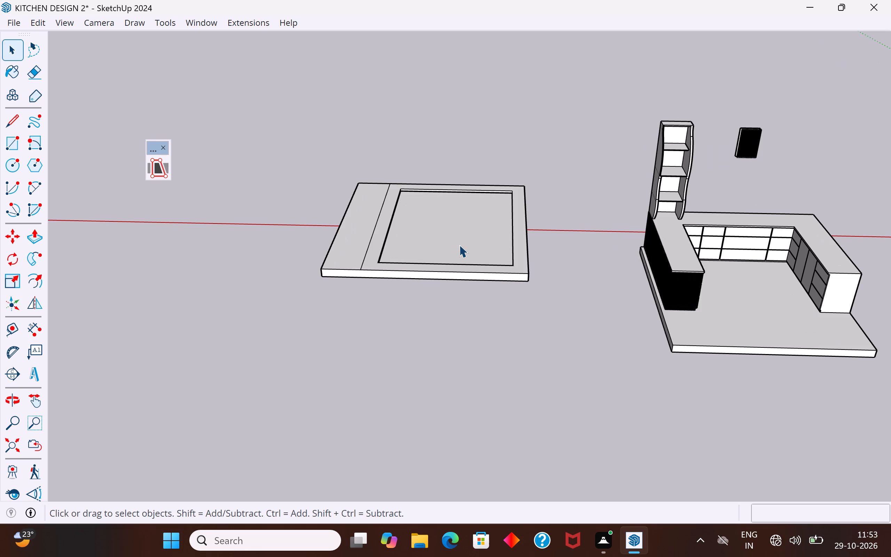
Undo the stepped ledge and the recess until the slab's inner panel is flush with its surface again.
key(ctrl+z)
key(ctrl+z)
key(ctrl+z)
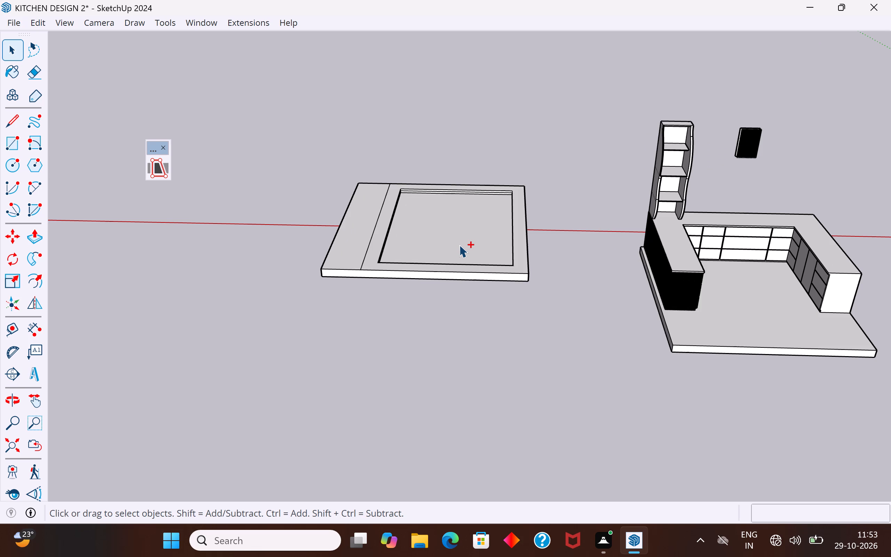
key(ctrl+z)
key(ctrl+z)
key(ctrl+z)
key(ctrl+z)
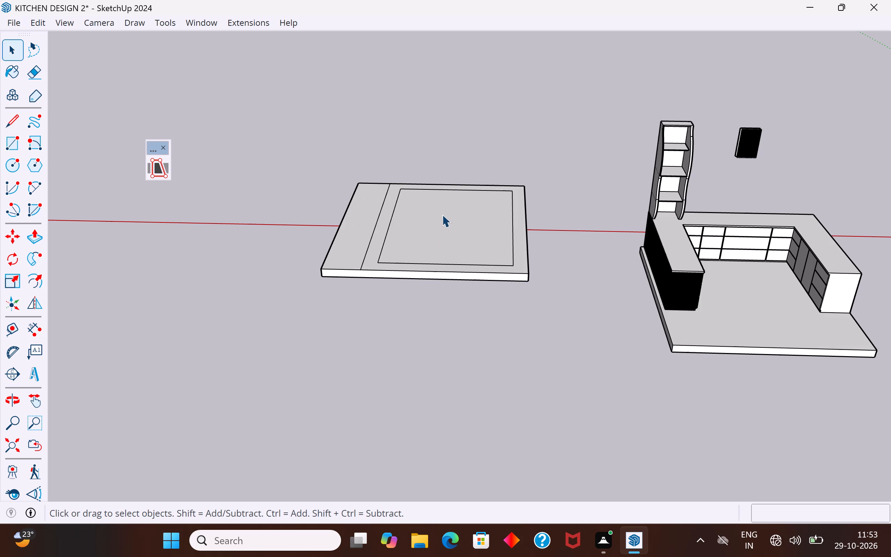
Offset the outline of the slab's inner panel inward by about 1' 3 5/16" to form a smaller rectangle.
middle_drag(442, 214, 456, 269)
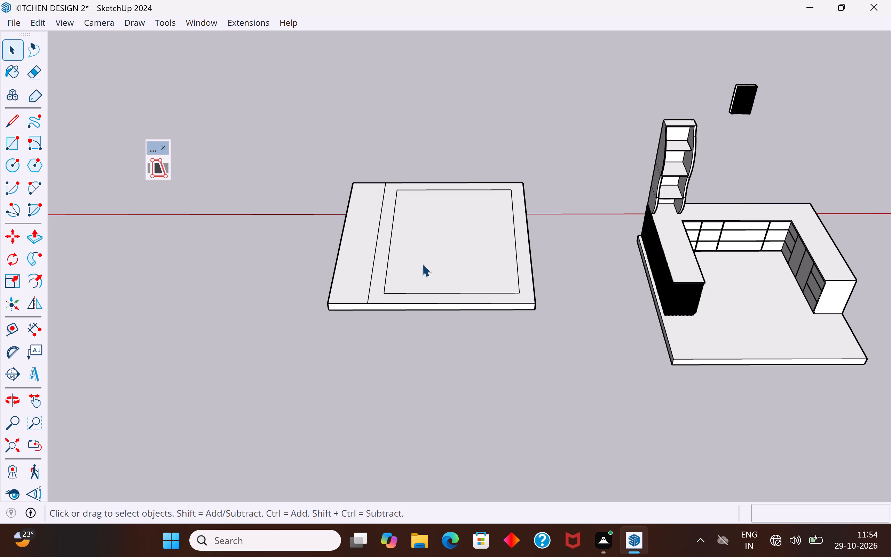
click(448, 252)
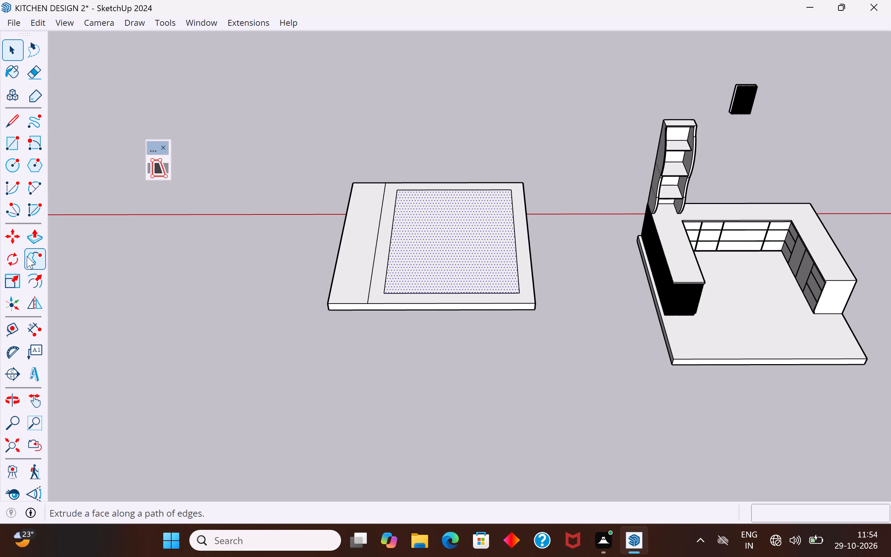
click(40, 277)
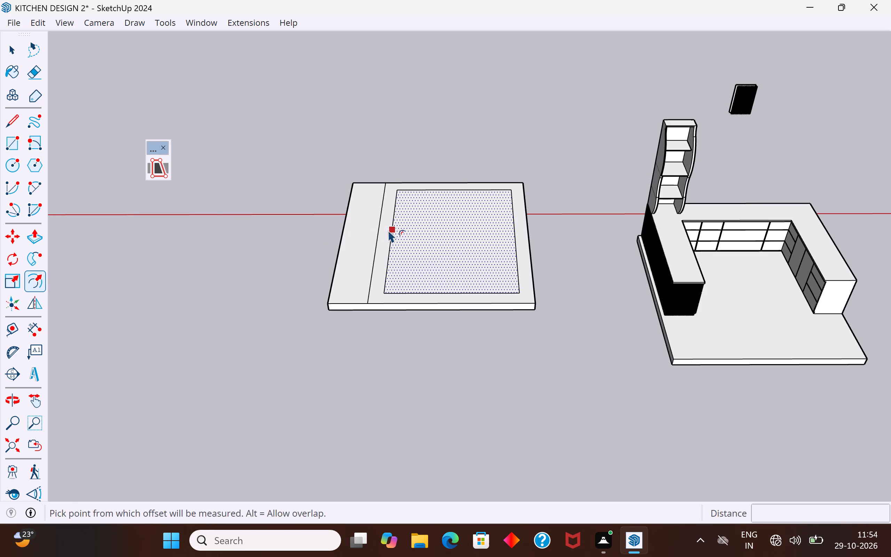
click(389, 230)
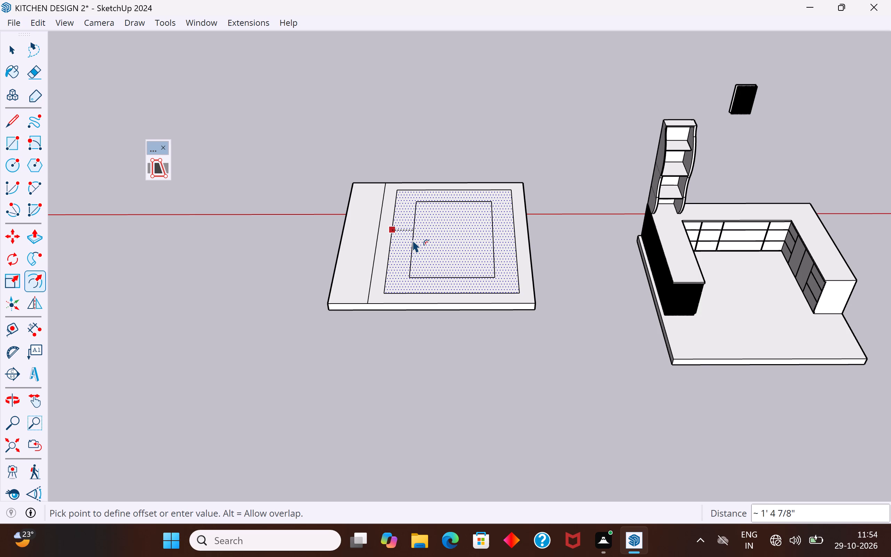
click(411, 240)
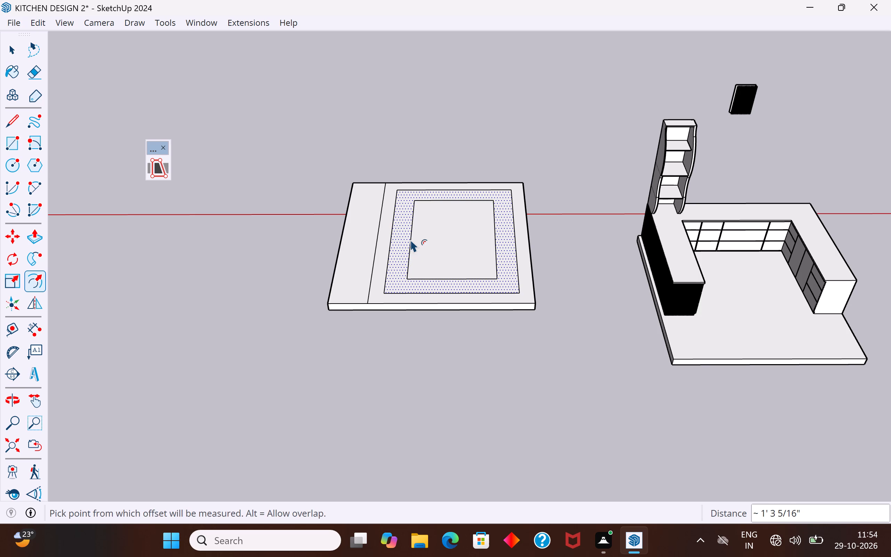
click(13, 49)
click(426, 116)
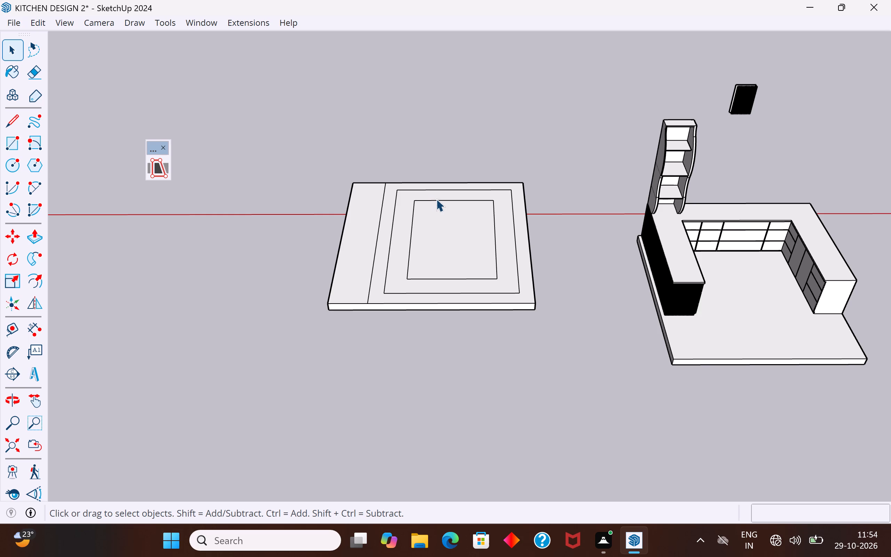
Push the border face between the two rectangles on the ceiling slab down 4 7/16", leaving the central panel raised.
middle_drag(550, 191, 542, 153)
scroll(434, 266, up, 6)
scroll(348, 258, up, 2)
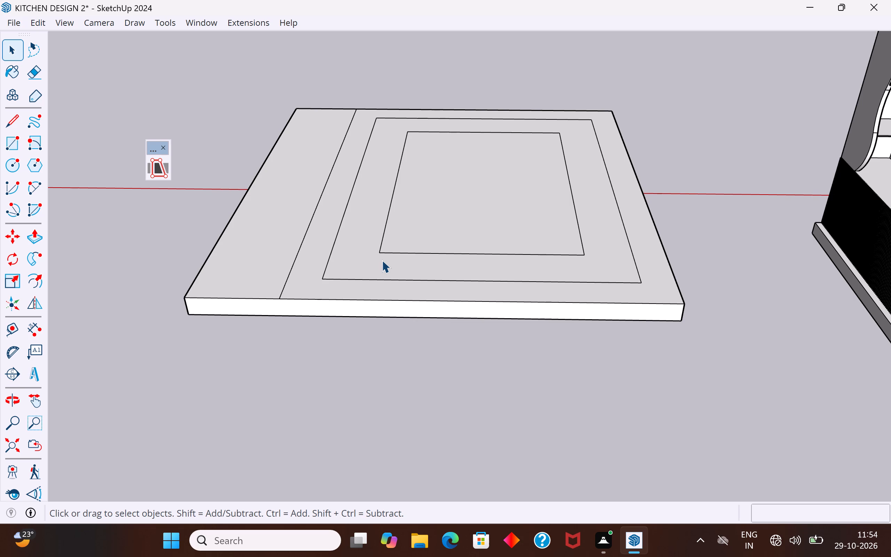
scroll(382, 260, up, 1)
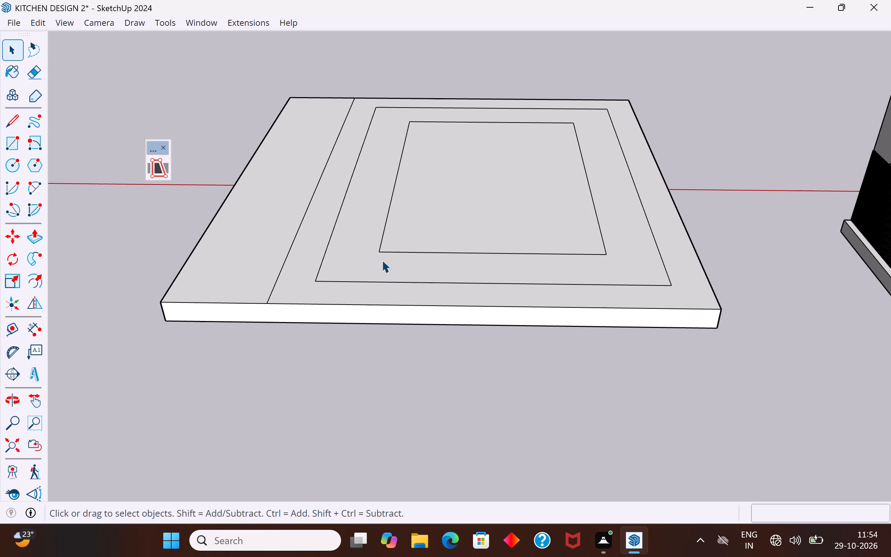
scroll(384, 141, up, 3)
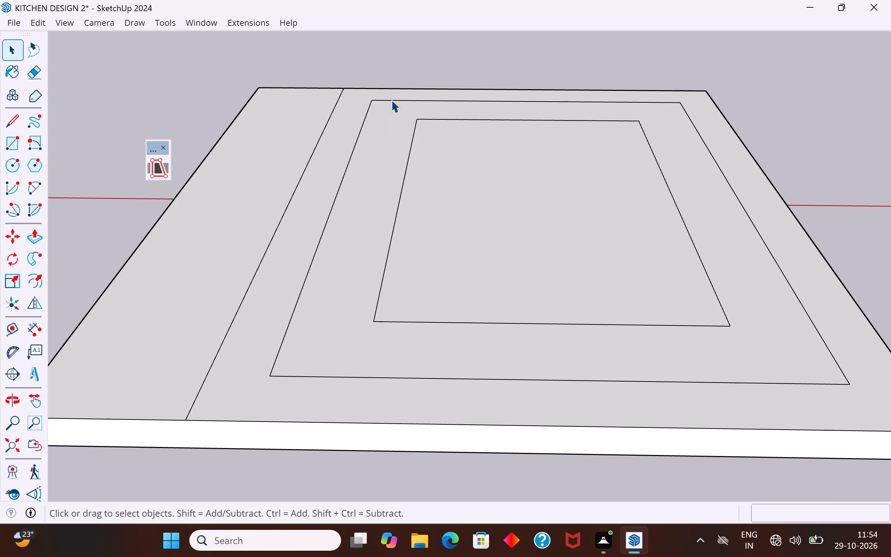
click(391, 113)
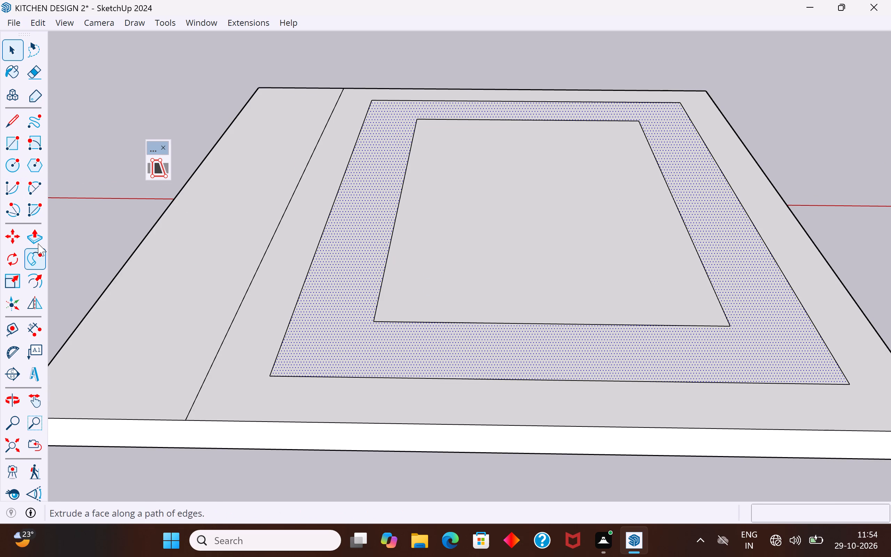
click(39, 242)
scroll(368, 112, up, 2)
click(372, 103)
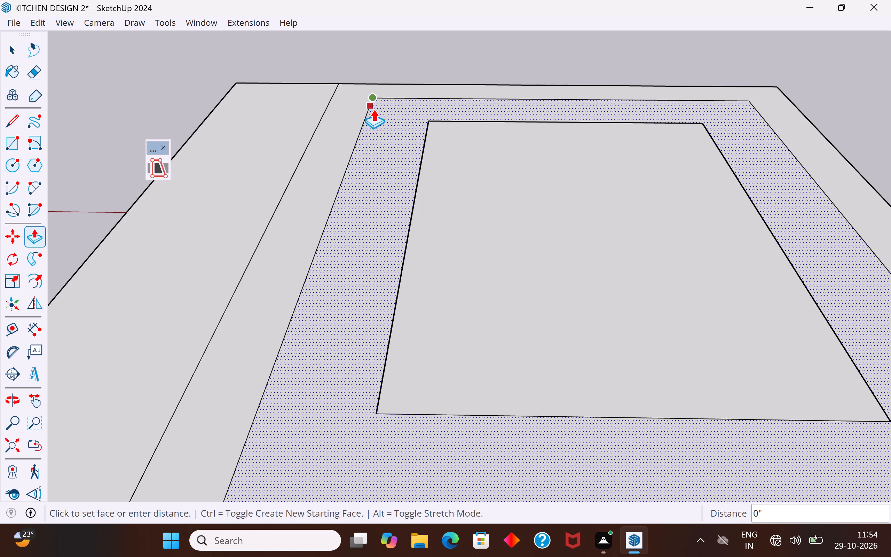
scroll(374, 114, up, 2)
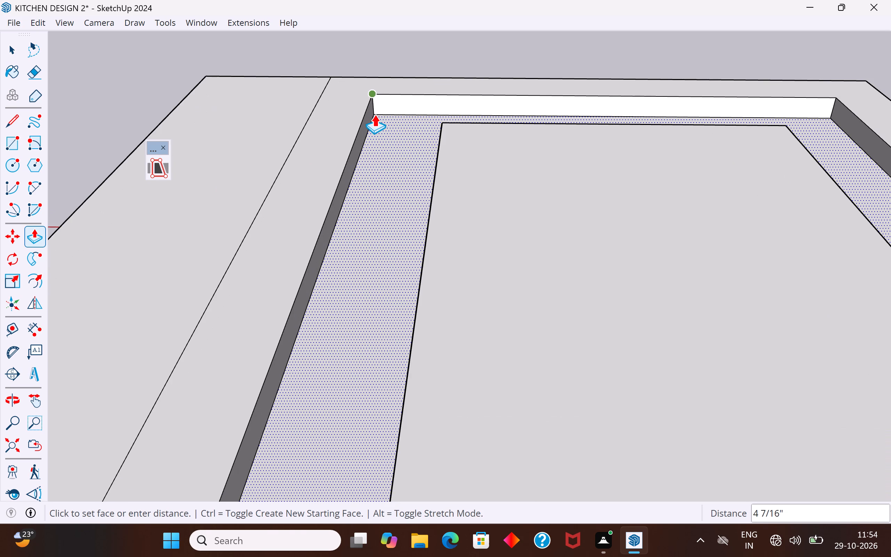
click(374, 114)
click(18, 50)
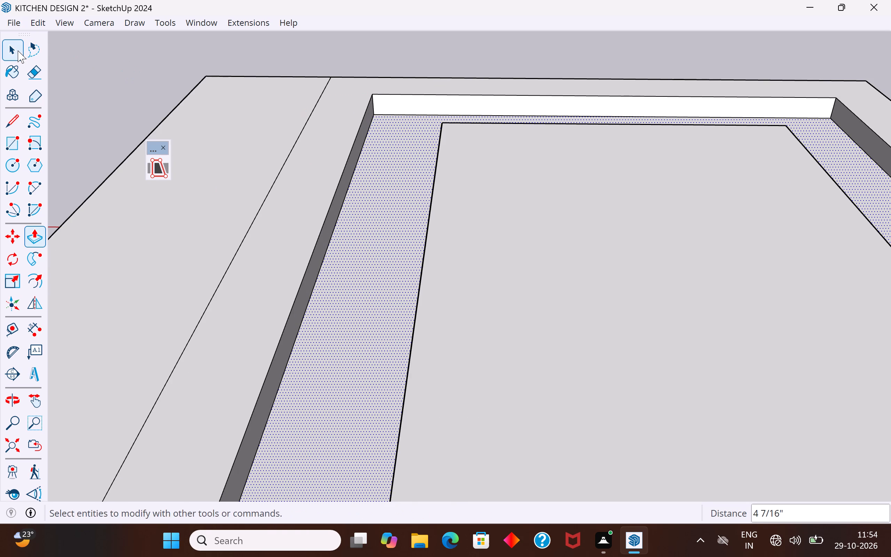
click(323, 56)
Copy the four top edges of the raised central panel 2 11/16" down its side faces.
middle_drag(410, 143, 487, 92)
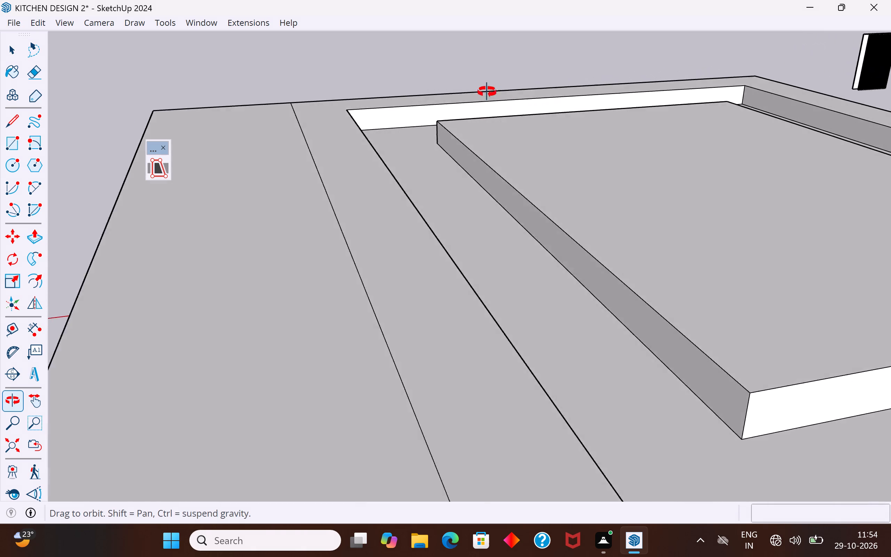
middle_drag(487, 92, 484, 92)
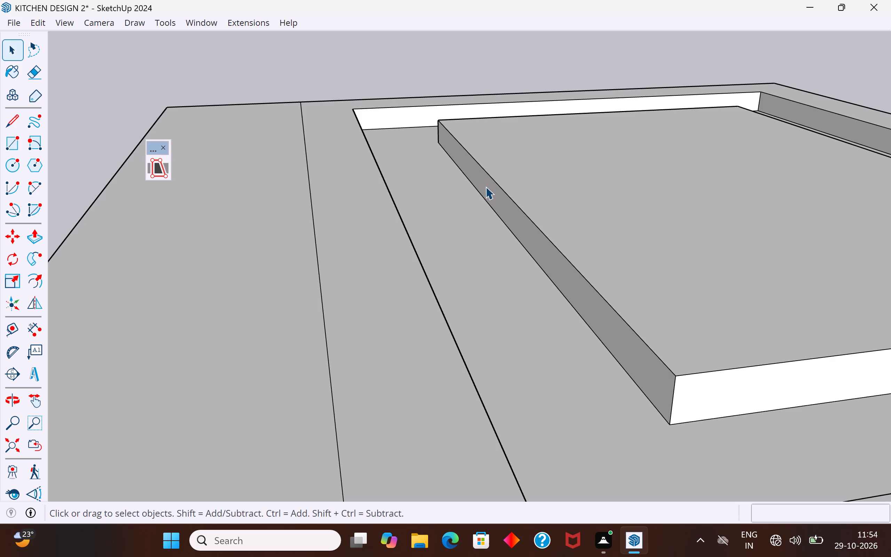
middle_drag(486, 187, 477, 183)
click(484, 174)
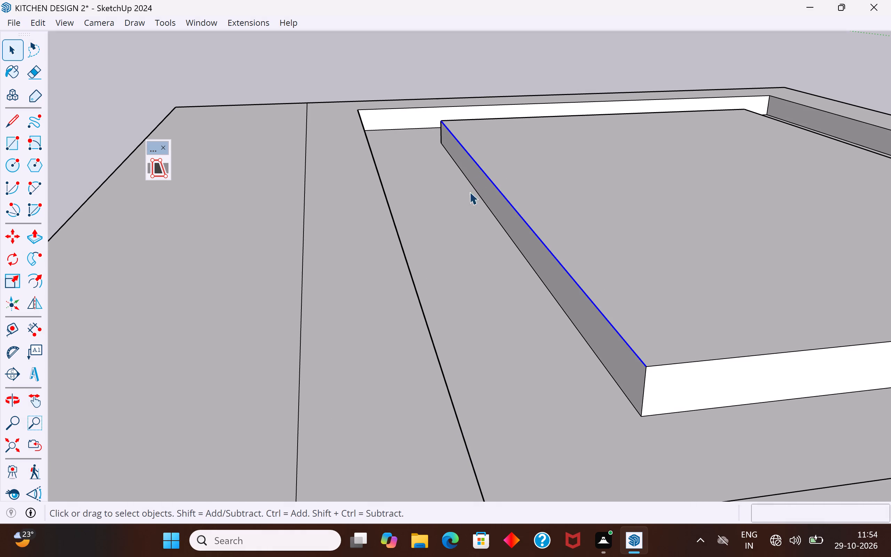
scroll(285, 203, down, 3)
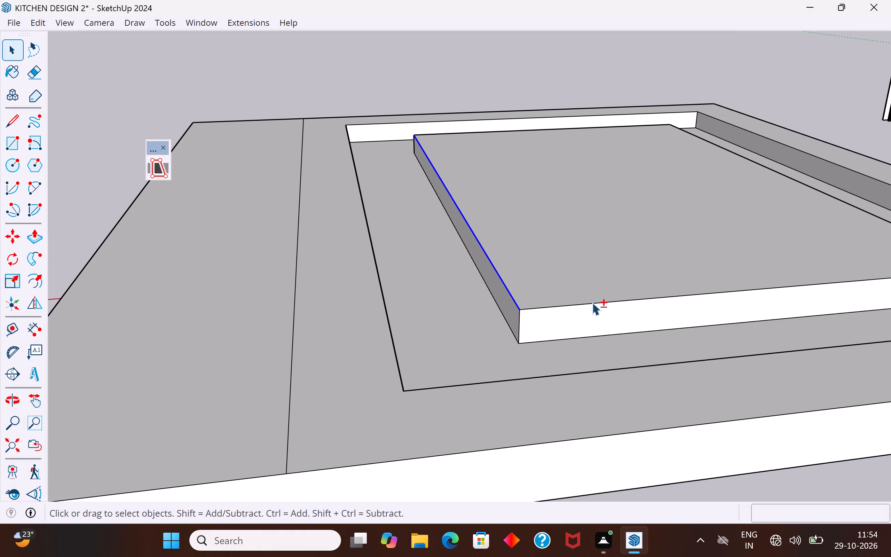
shift+click(592, 303)
scroll(187, 273, down, 6)
middle_drag(580, 250, 198, 260)
shift+click(282, 232)
middle_drag(453, 240, 212, 301)
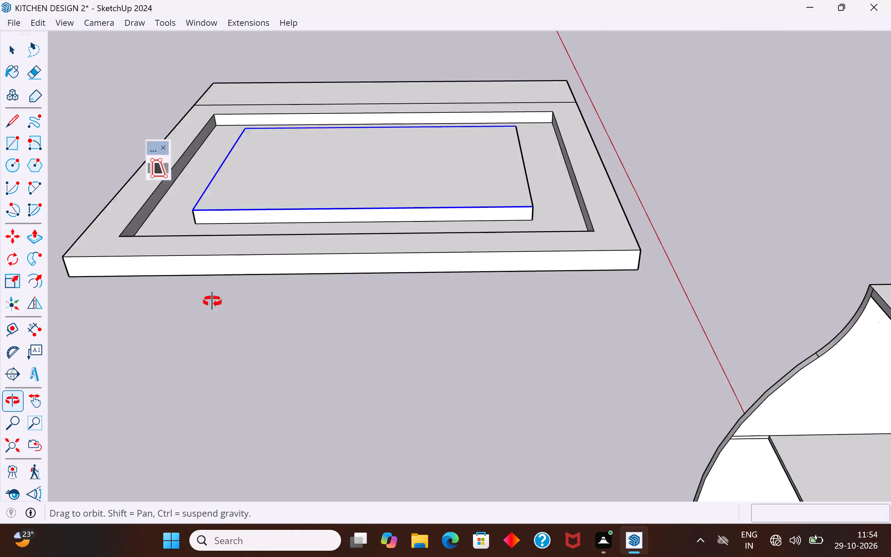
middle_drag(212, 301, 0, 303)
scroll(145, 301, up, 1)
shift+click(562, 229)
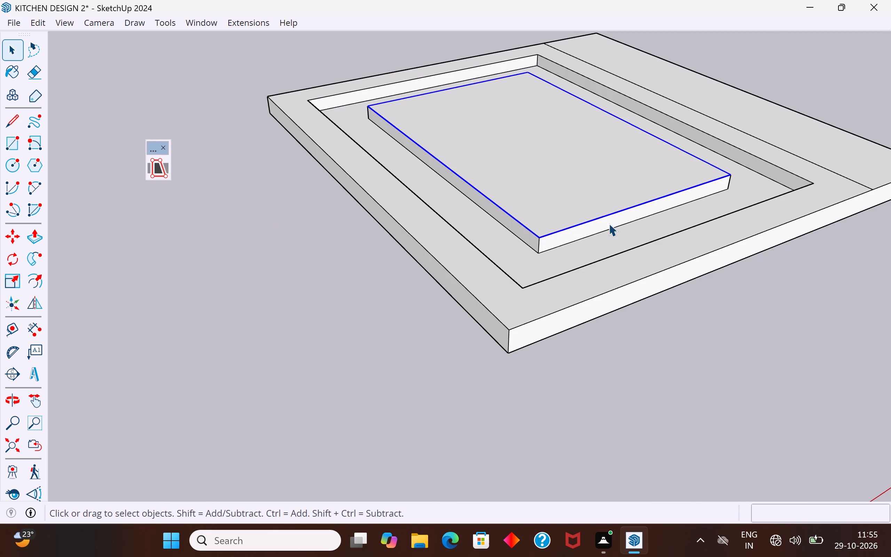
middle_drag(540, 244, 652, 220)
middle_drag(598, 229, 674, 220)
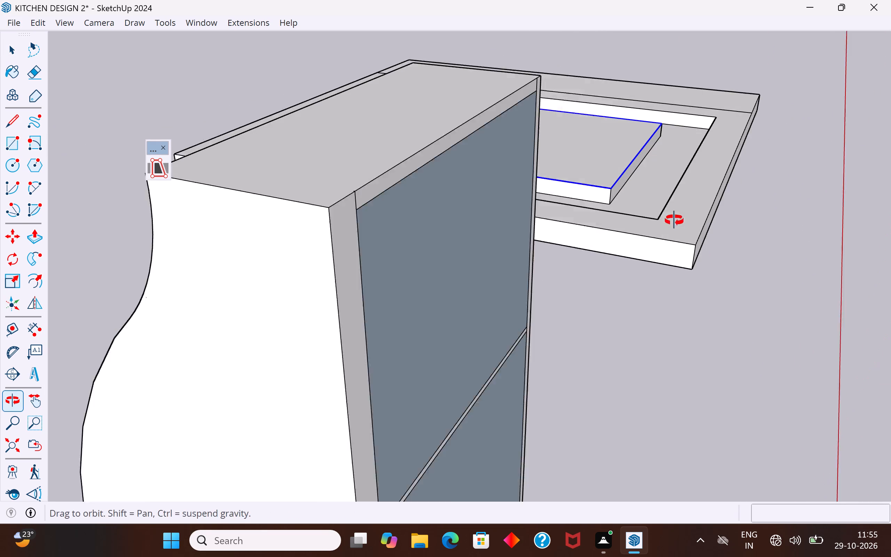
middle_drag(674, 220, 676, 220)
key(m)
scroll(635, 194, up, 6)
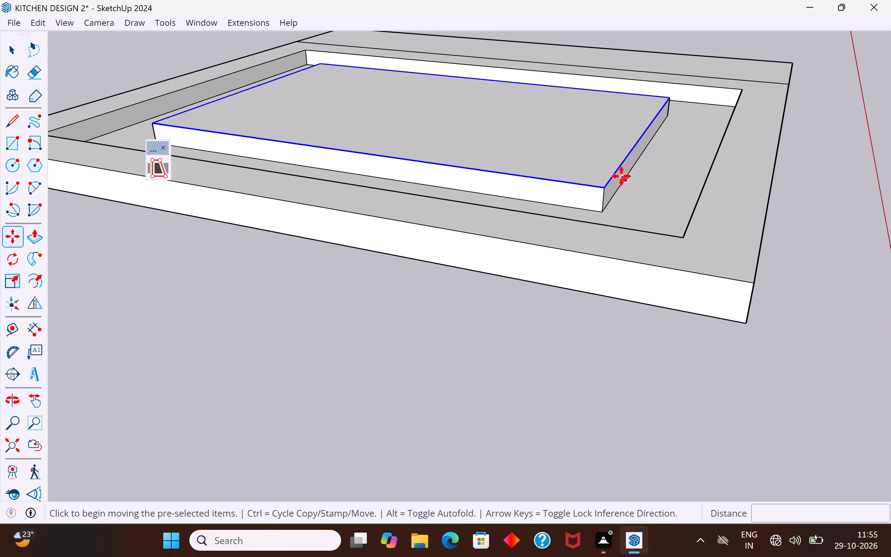
click(621, 165)
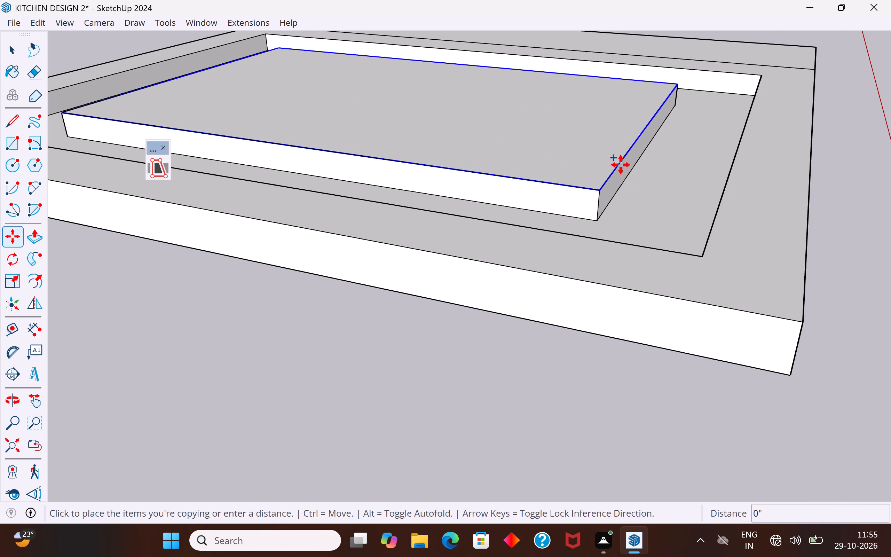
click(621, 165)
scroll(621, 170, up, 4)
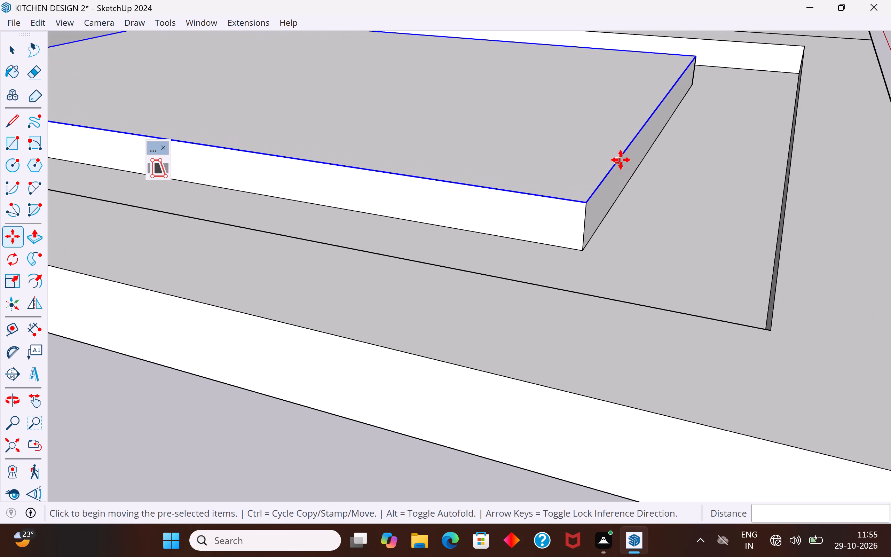
click(621, 158)
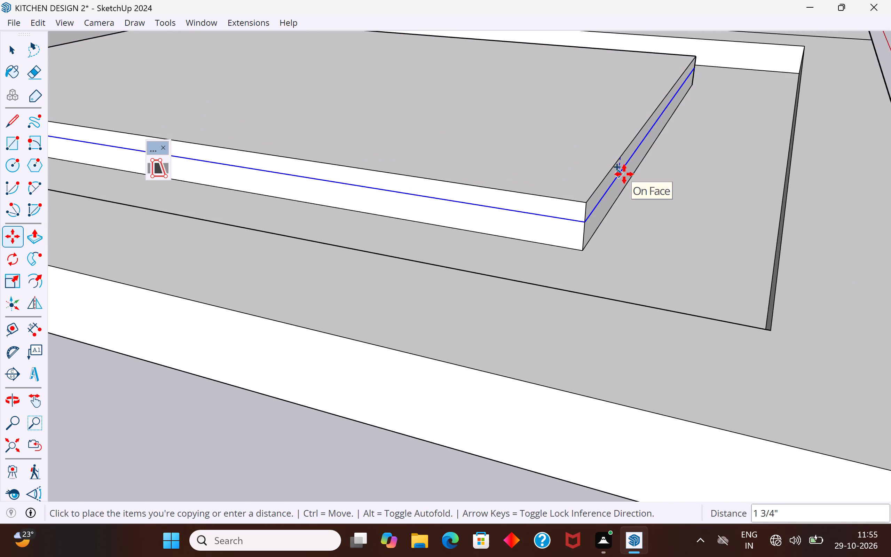
scroll(624, 173, up, 8)
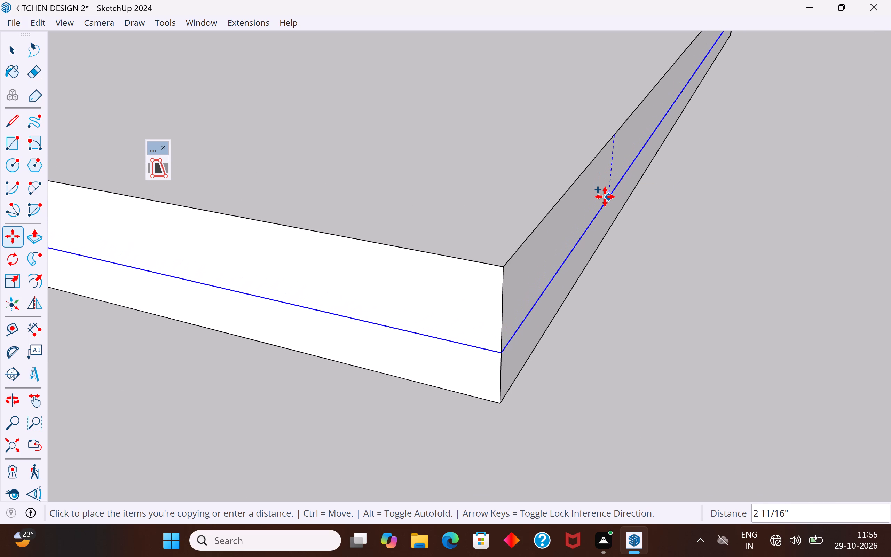
click(605, 197)
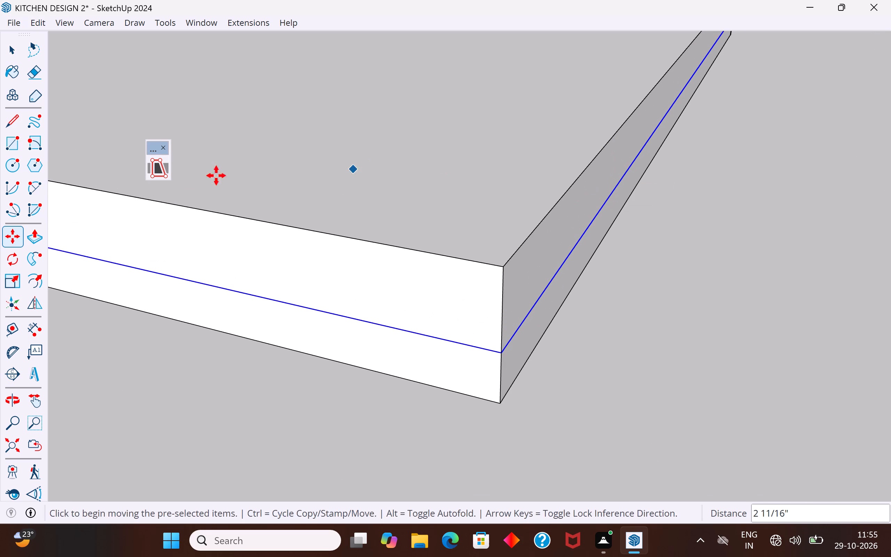
click(12, 55)
scroll(333, 235, down, 18)
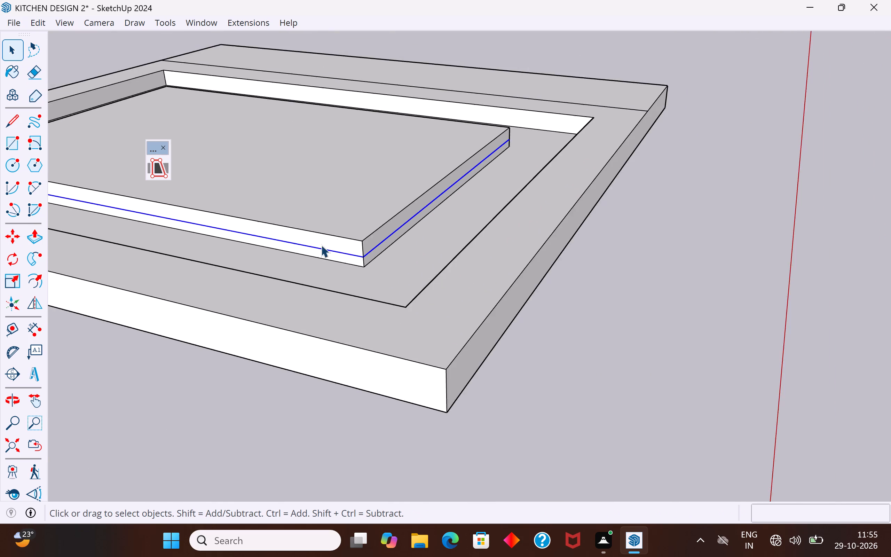
Examine the ceiling slab's raised central panel and its banded sides from several angles.
middle_drag(323, 251, 662, 287)
middle_drag(499, 185, 625, 127)
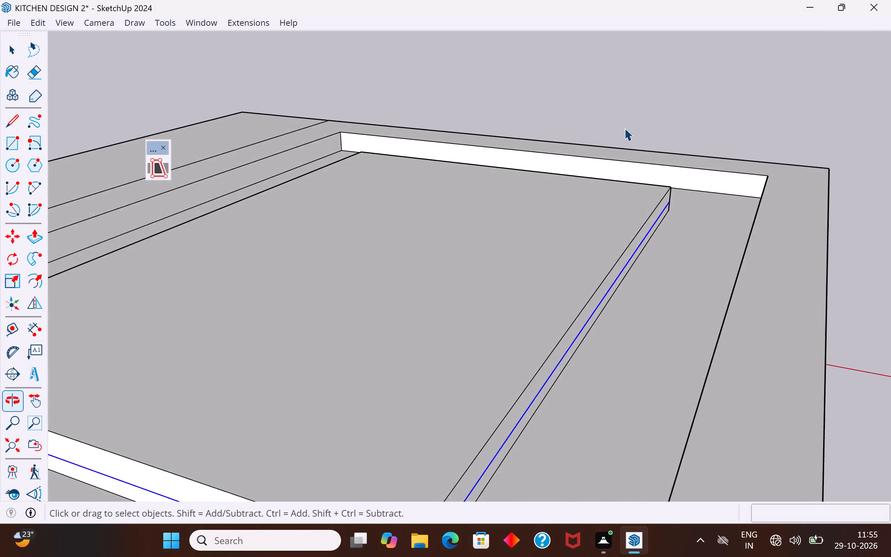
scroll(621, 130, down, 5)
middle_drag(590, 208, 637, 366)
scroll(490, 304, down, 3)
middle_drag(522, 292, 701, 246)
middle_drag(473, 296, 656, 230)
scroll(634, 167, up, 3)
middle_drag(636, 154, 545, 231)
scroll(560, 264, down, 3)
middle_drag(555, 290, 427, 345)
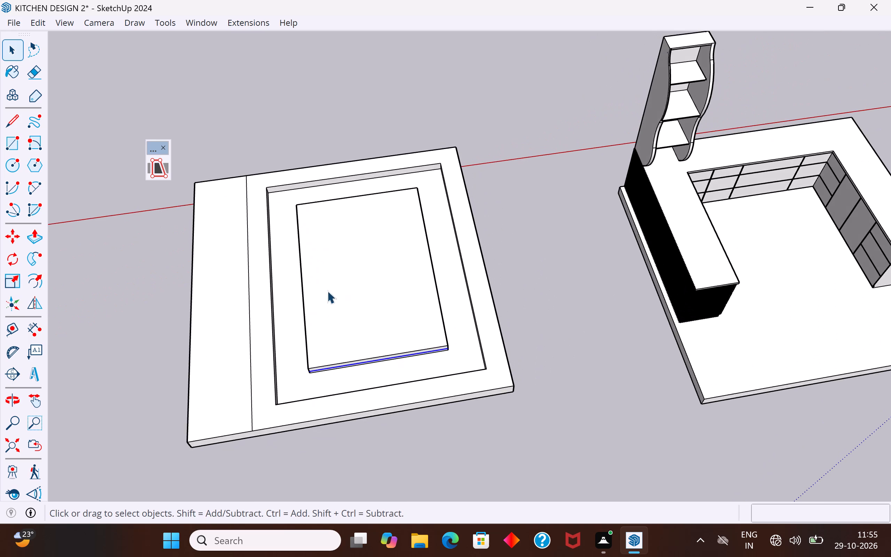
scroll(318, 245, up, 3)
middle_drag(354, 277, 324, 328)
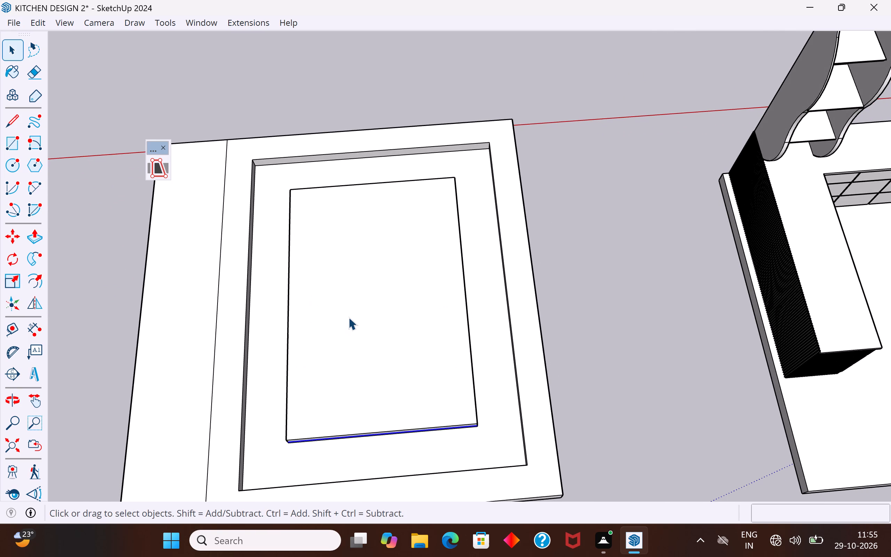
scroll(620, 239, down, 4)
middle_drag(624, 256, 536, 301)
scroll(413, 210, up, 4)
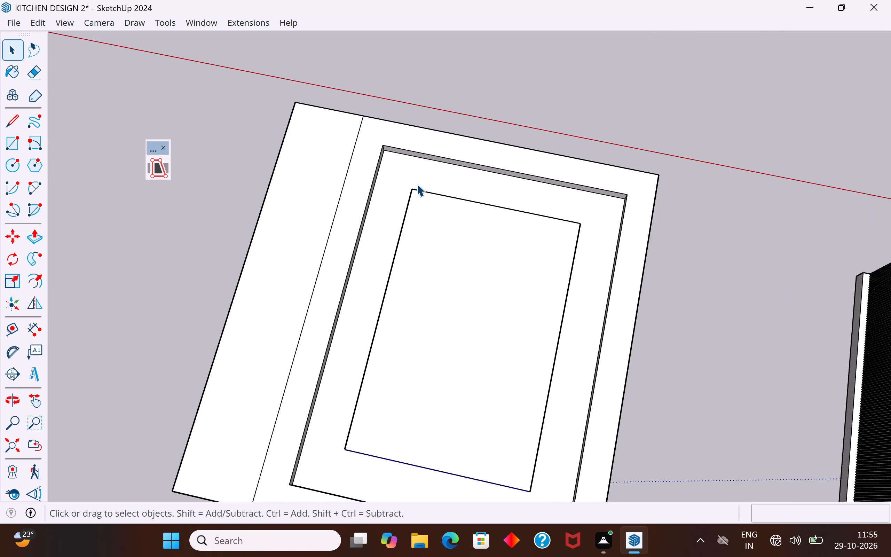
scroll(417, 184, up, 4)
middle_drag(447, 161, 494, 86)
scroll(462, 139, up, 1)
scroll(486, 178, down, 5)
Divide the raised central panel's top face into quarters with two crossing midlines, about 5' 4 13/16" and 8' 2 3/16" long.
click(501, 323)
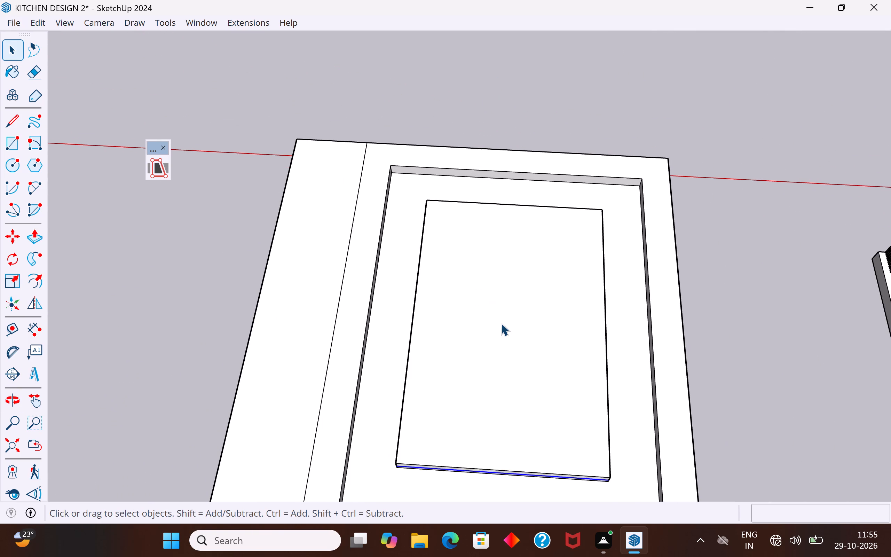
click(17, 121)
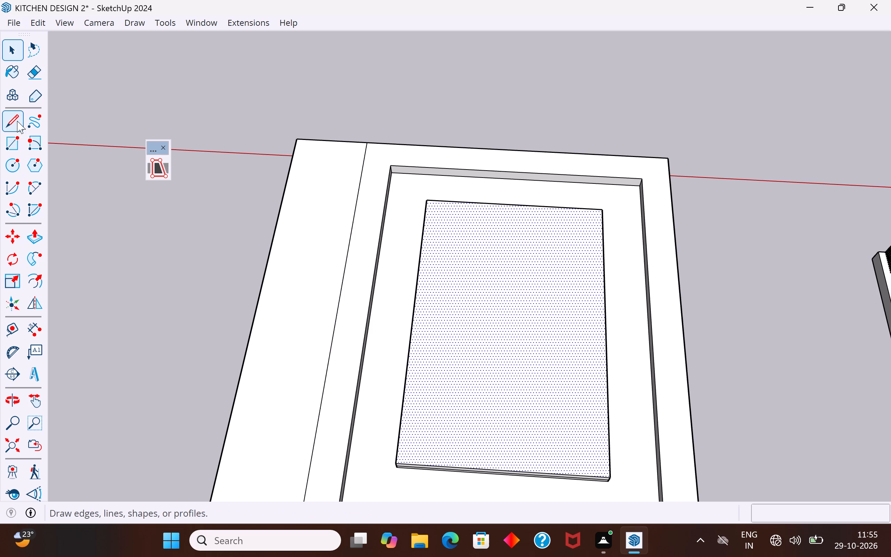
click(416, 317)
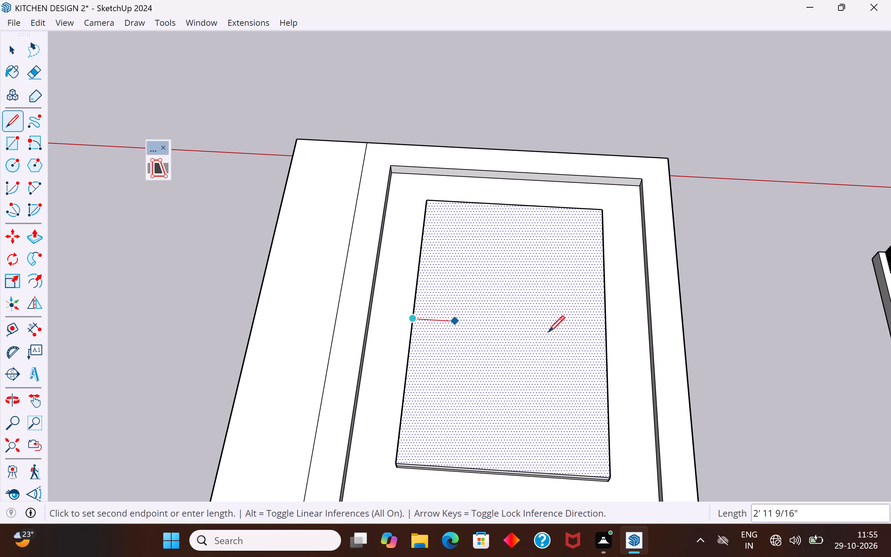
click(607, 336)
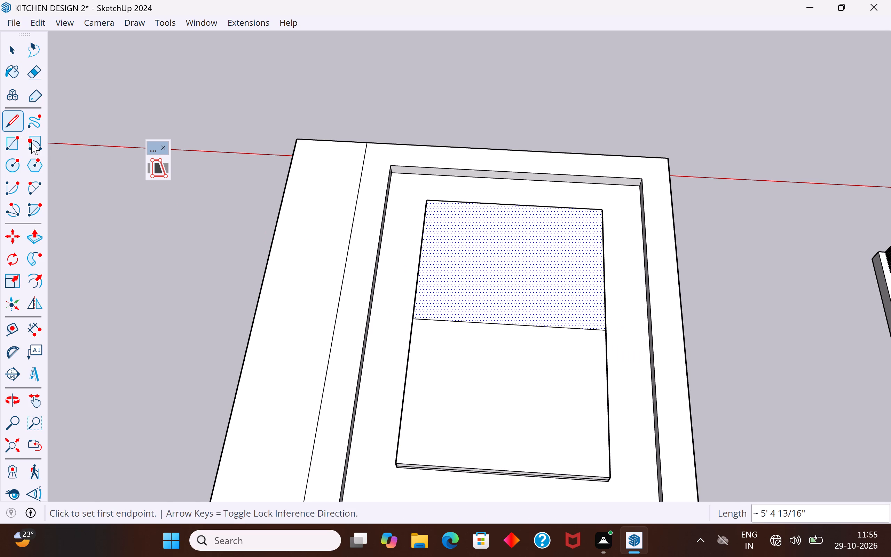
click(14, 44)
click(13, 123)
click(515, 202)
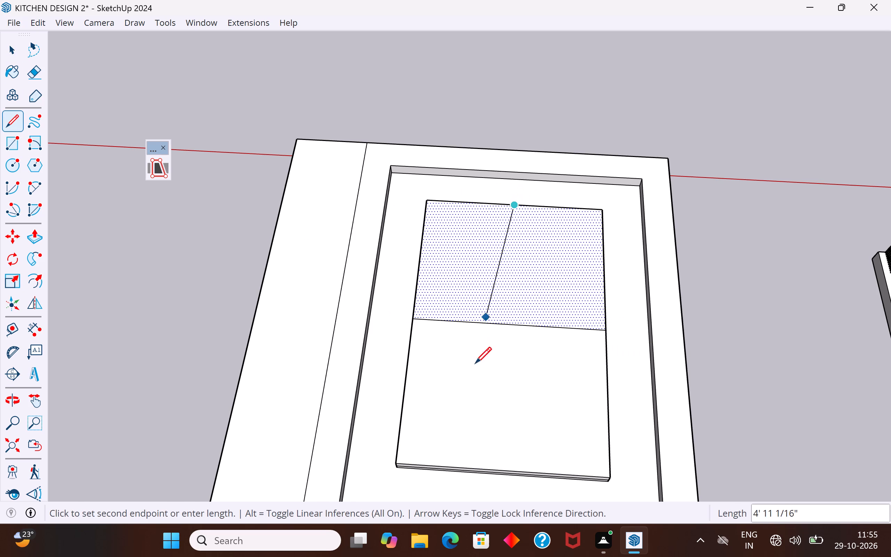
click(503, 471)
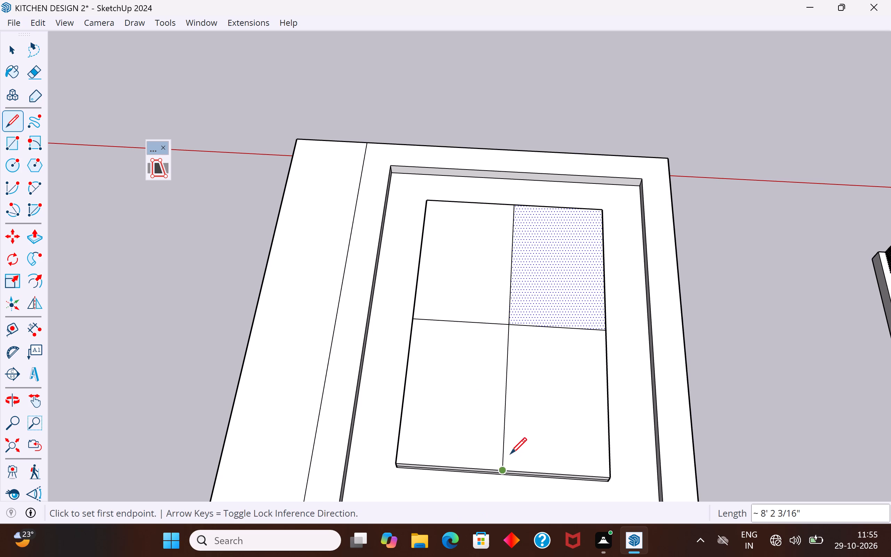
click(11, 48)
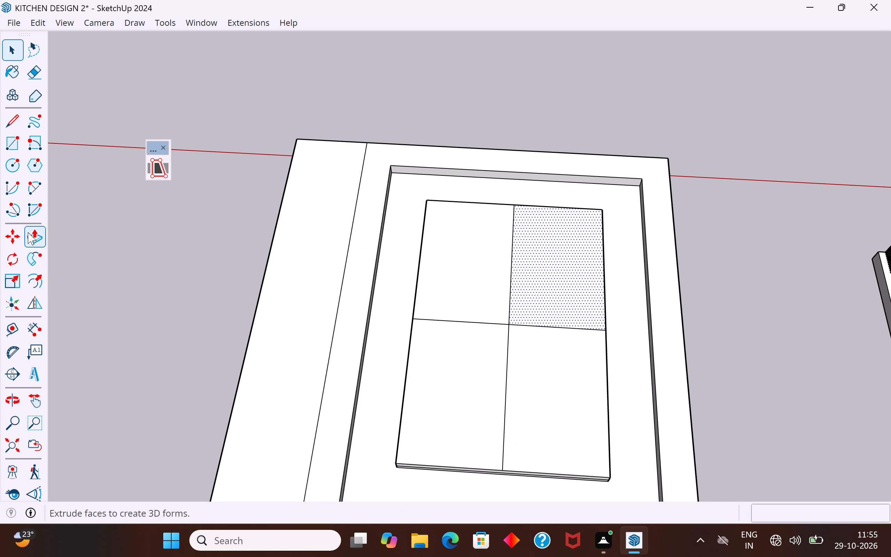
Draw a circle of about 1' 4 5/16" radius centred where the panel's two midlines cross.
click(17, 166)
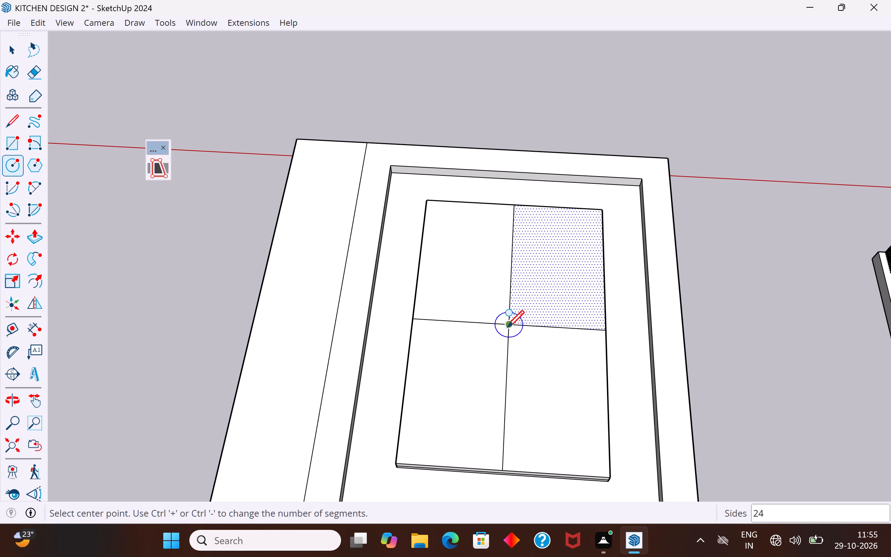
click(509, 326)
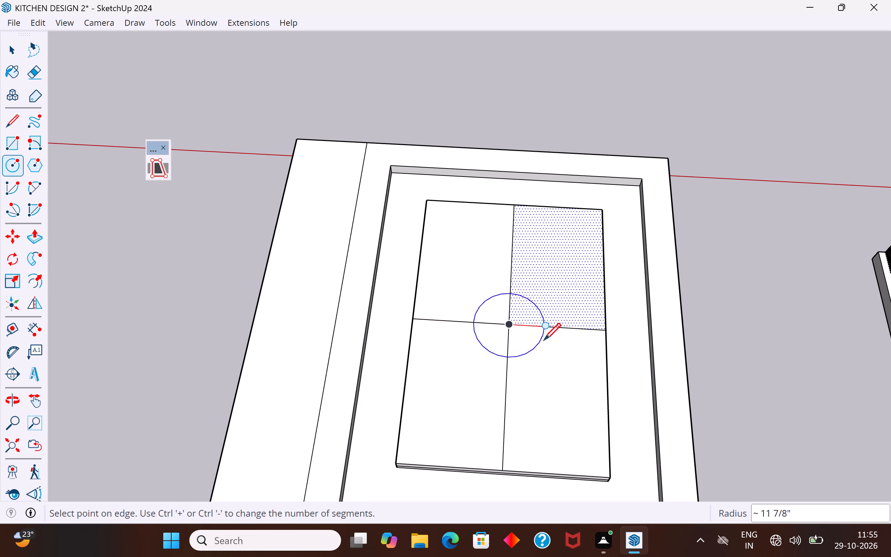
click(553, 345)
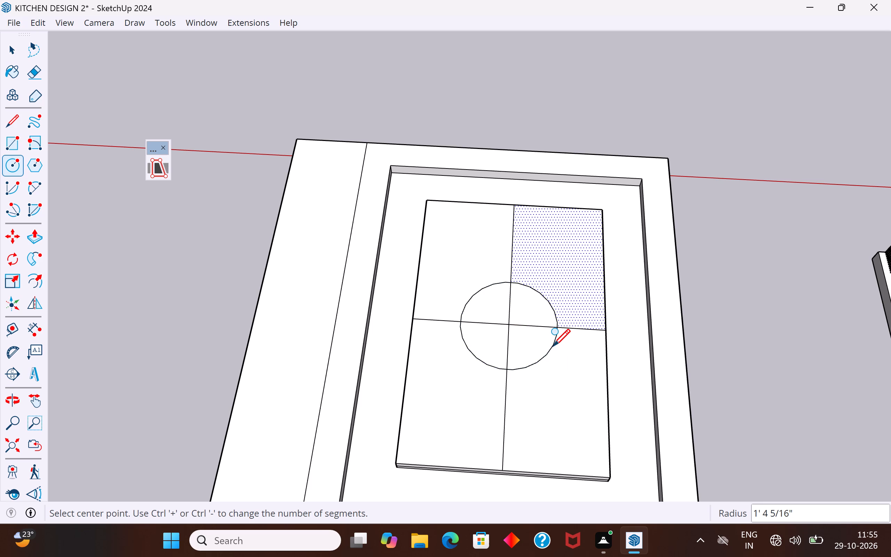
click(14, 53)
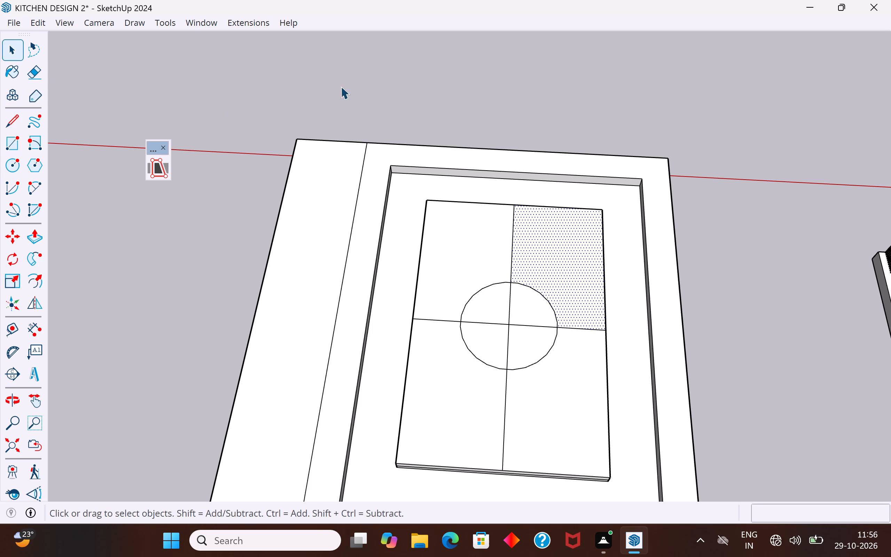
click(378, 78)
Draw two opposing arcs from the circle's centre to its edge along the shorter midline, bulging about 2 3/8" and 2 1/4", forming a petal.
middle_drag(563, 265, 559, 97)
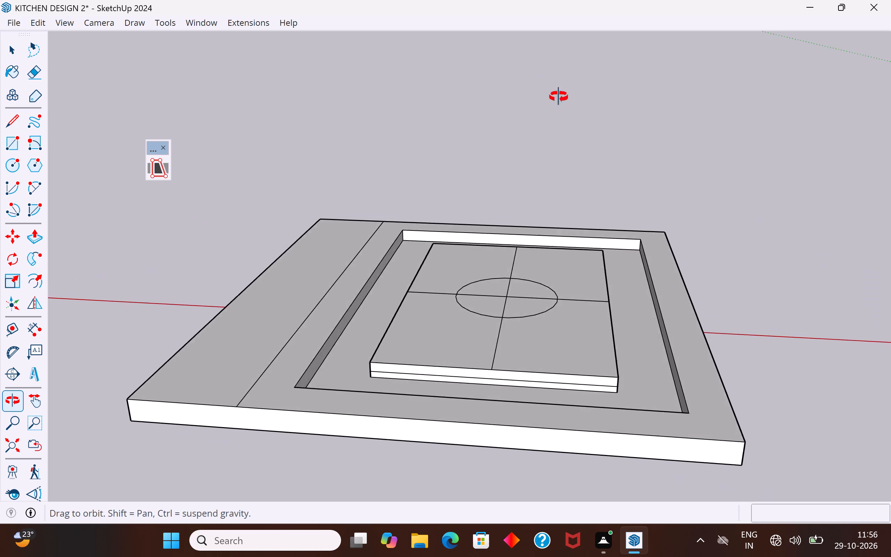
middle_drag(559, 97, 511, 260)
scroll(505, 340, up, 5)
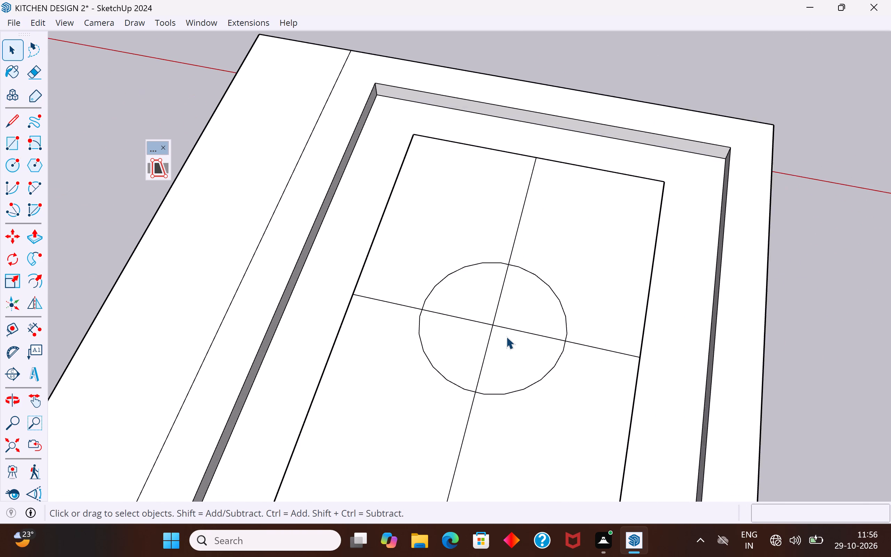
scroll(506, 336, up, 4)
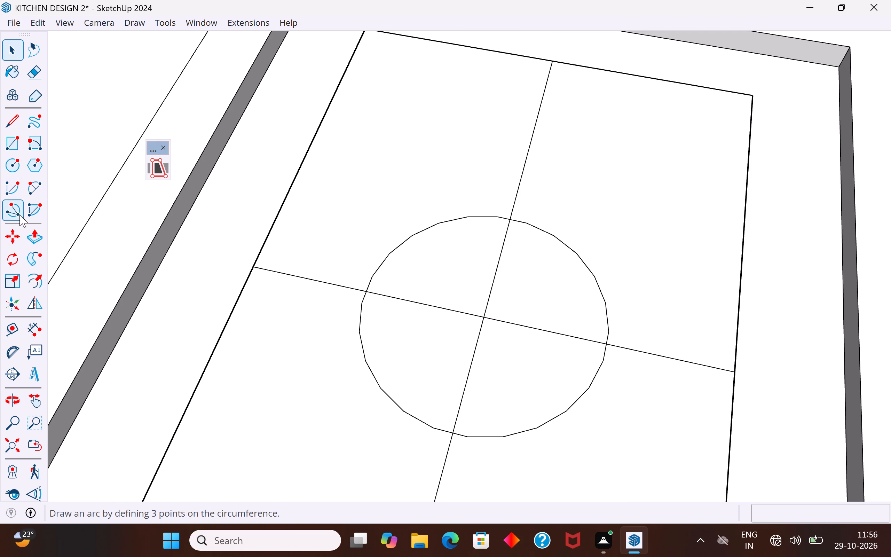
click(35, 186)
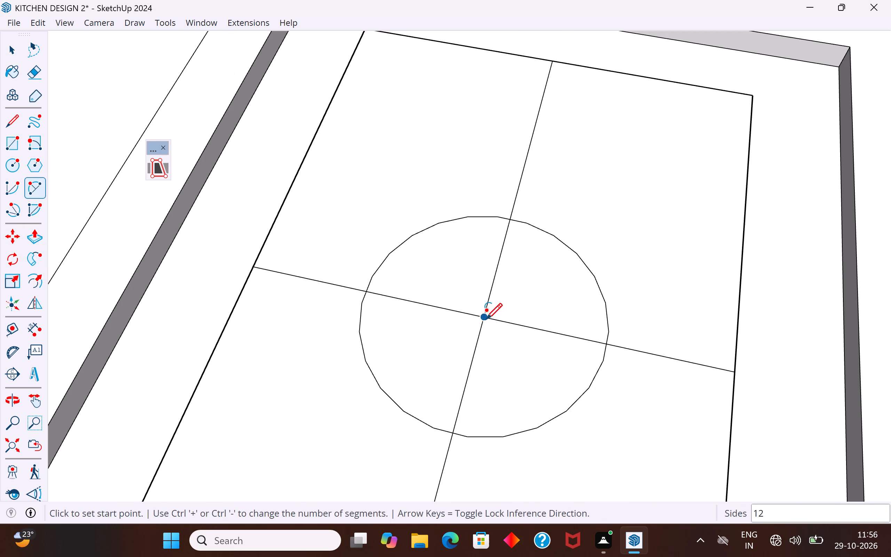
scroll(482, 315, up, 3)
click(486, 319)
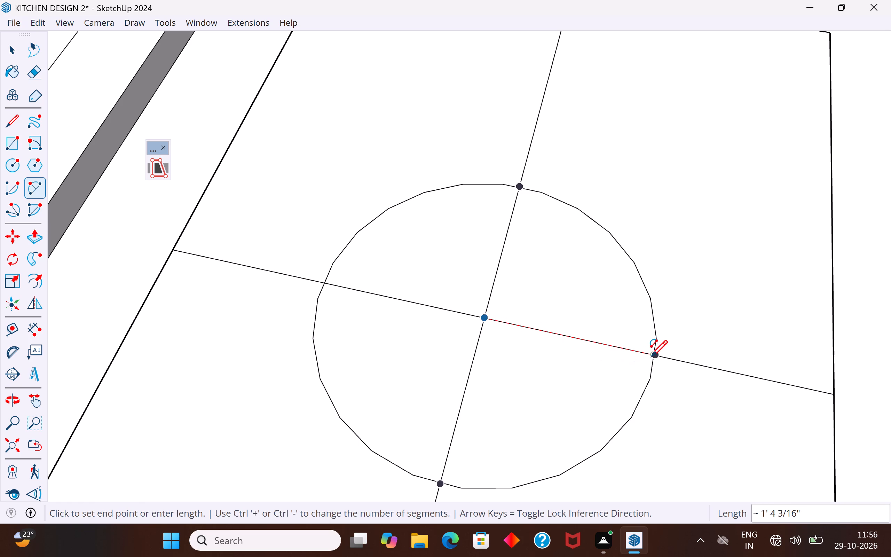
click(651, 356)
click(631, 327)
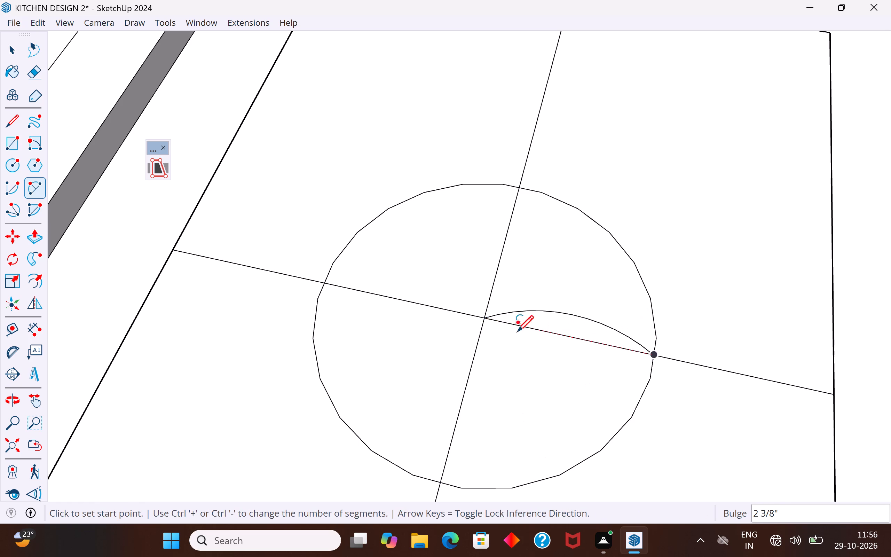
click(484, 321)
click(655, 359)
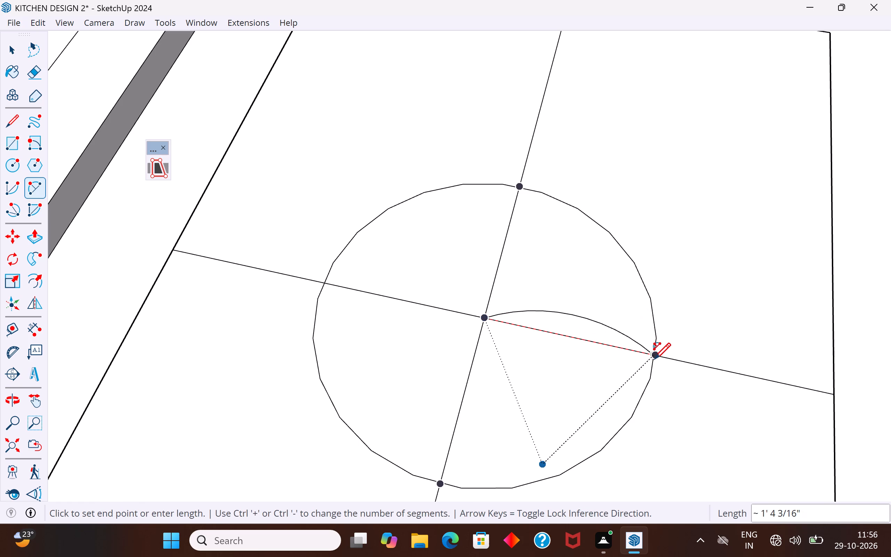
click(553, 355)
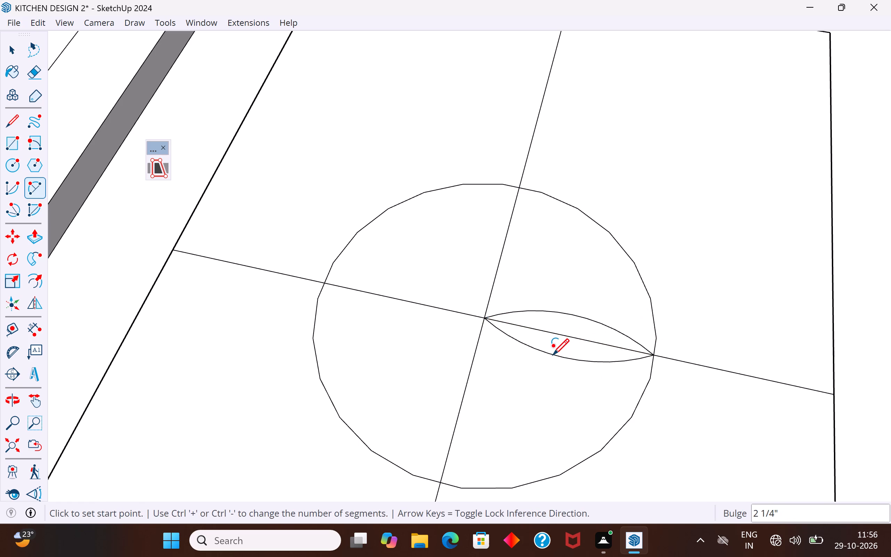
click(14, 41)
Delete the midline segment running through the inside of the petal.
scroll(484, 296, down, 5)
middle_drag(509, 301, 580, 304)
scroll(579, 307, up, 4)
click(583, 306)
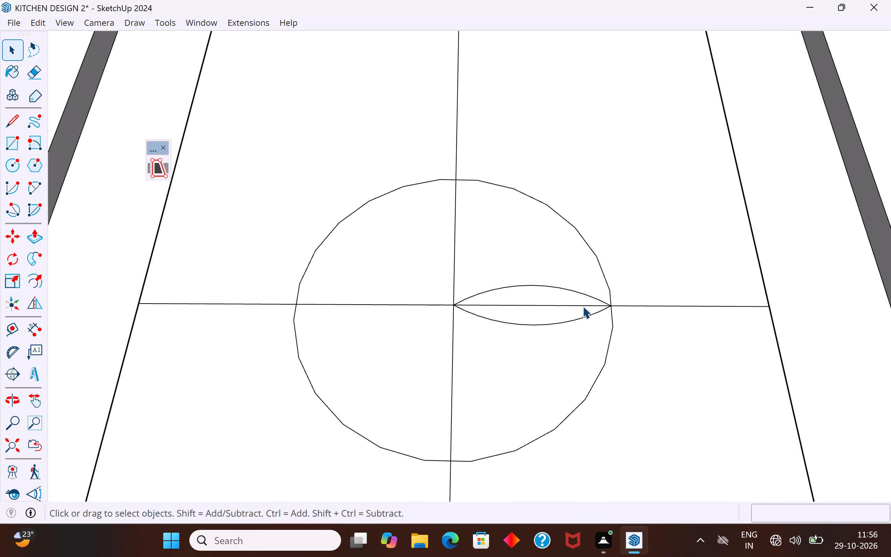
key(Delete)
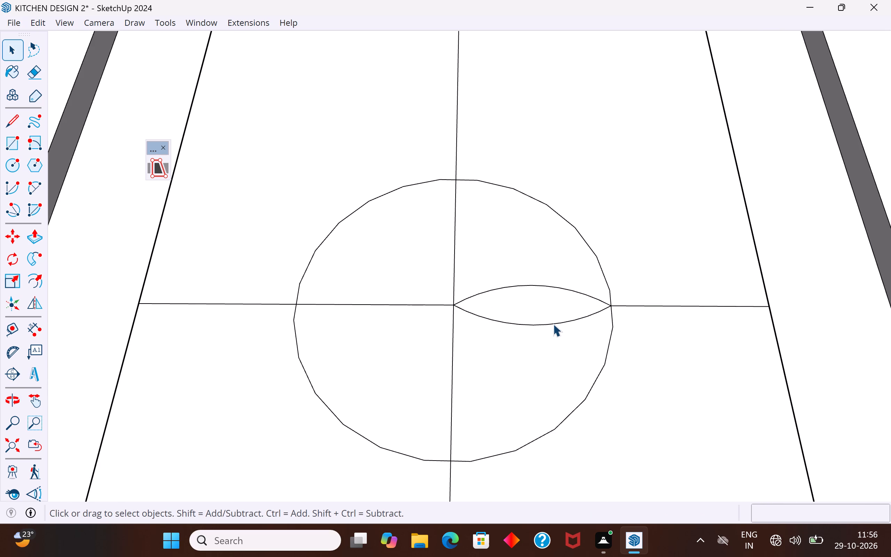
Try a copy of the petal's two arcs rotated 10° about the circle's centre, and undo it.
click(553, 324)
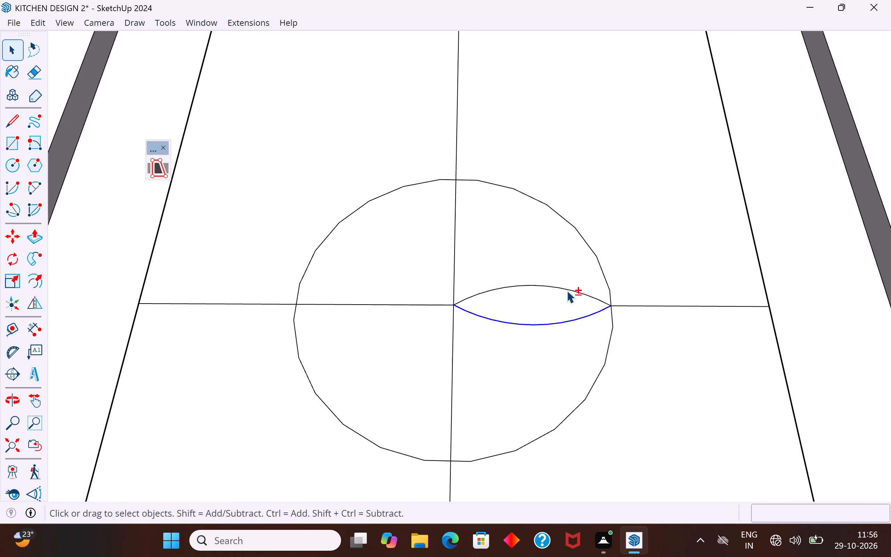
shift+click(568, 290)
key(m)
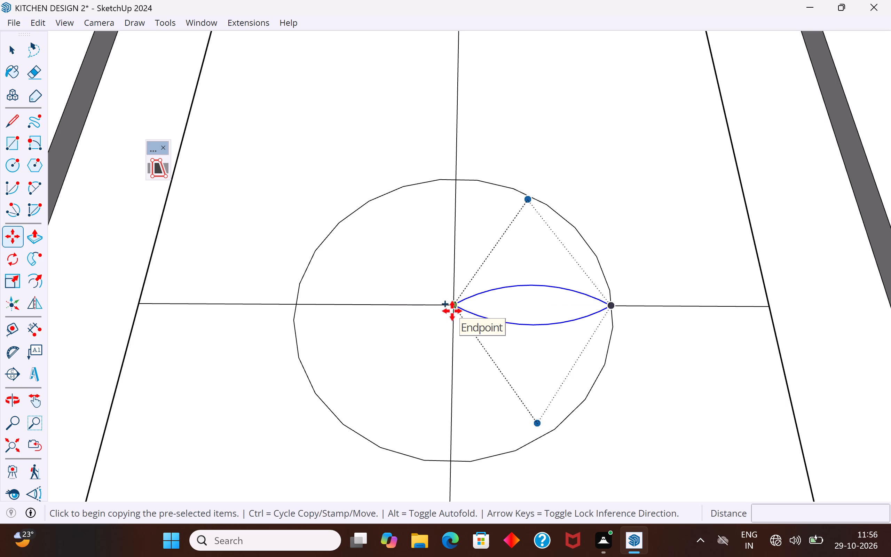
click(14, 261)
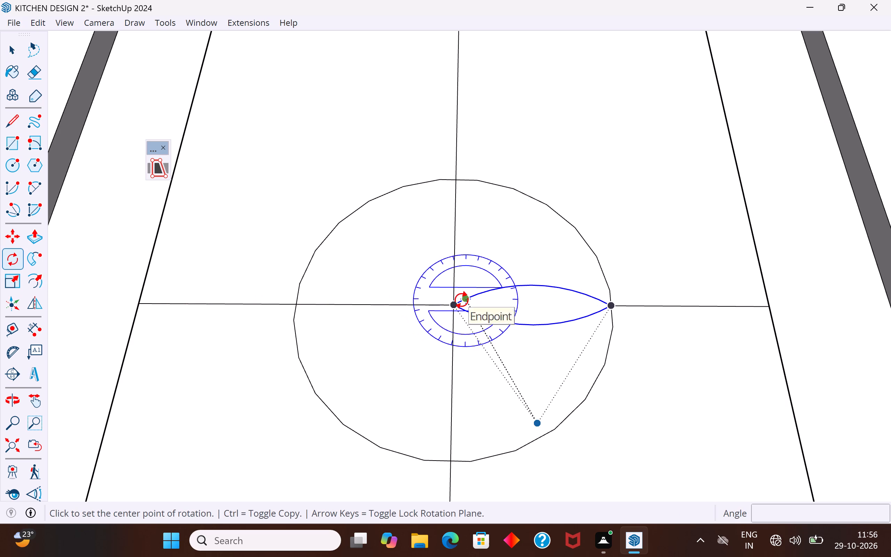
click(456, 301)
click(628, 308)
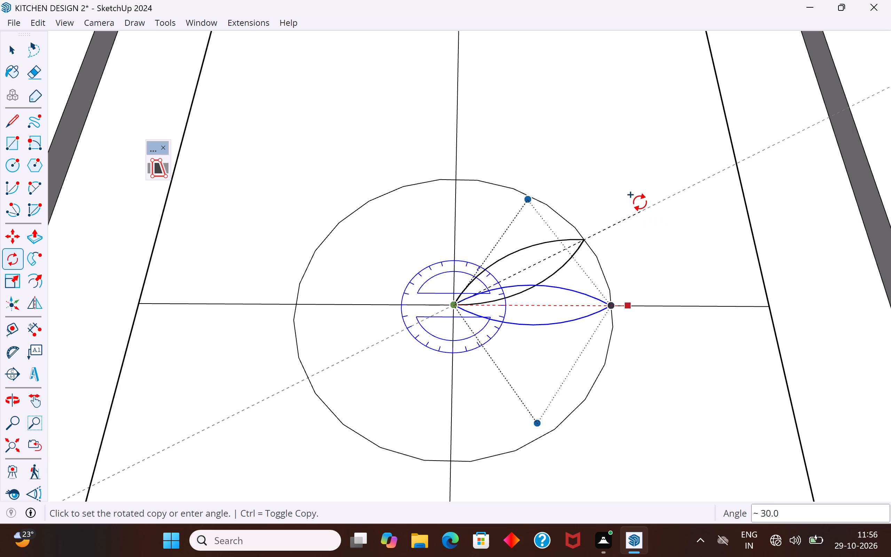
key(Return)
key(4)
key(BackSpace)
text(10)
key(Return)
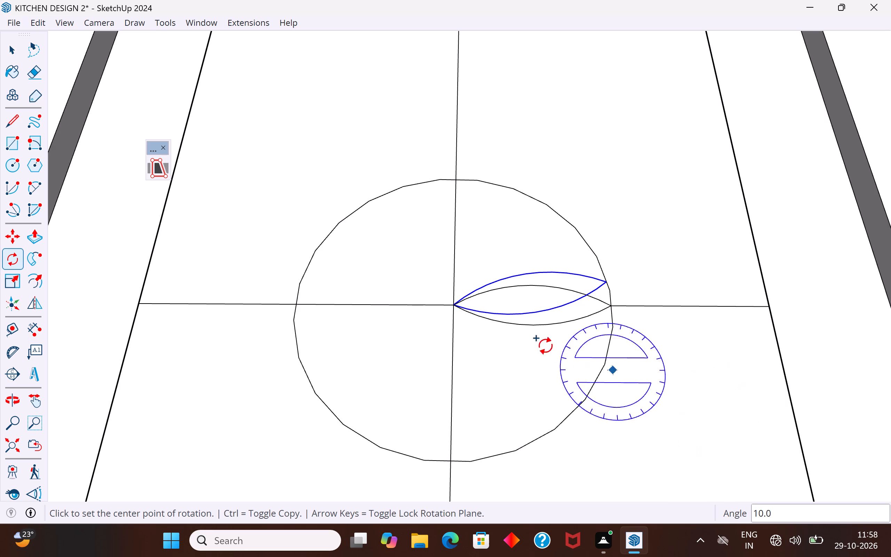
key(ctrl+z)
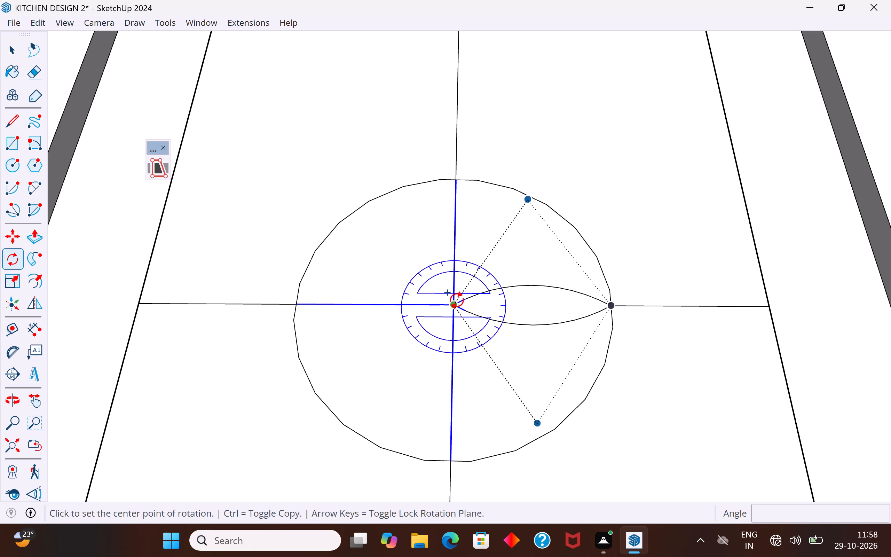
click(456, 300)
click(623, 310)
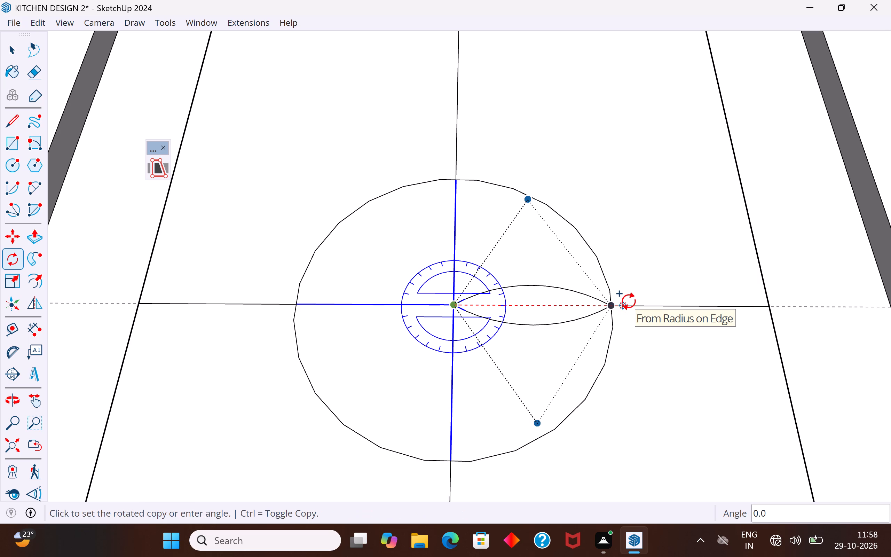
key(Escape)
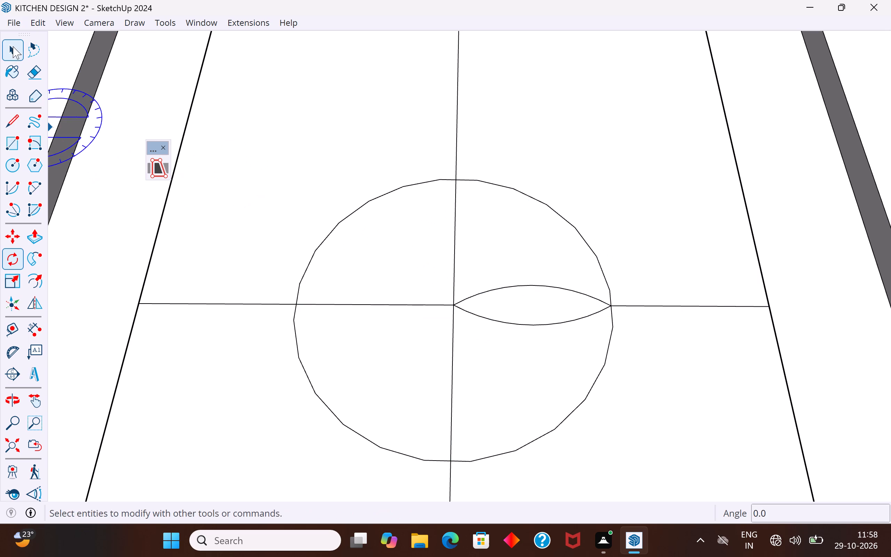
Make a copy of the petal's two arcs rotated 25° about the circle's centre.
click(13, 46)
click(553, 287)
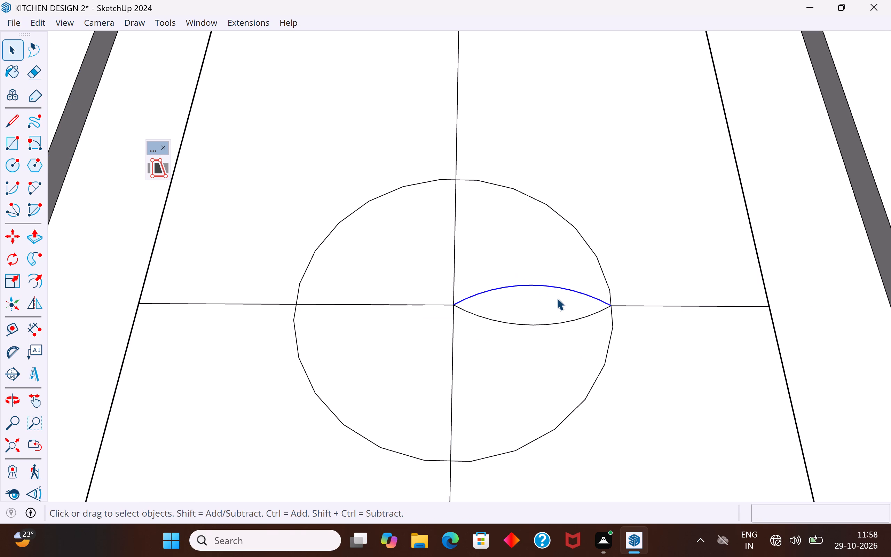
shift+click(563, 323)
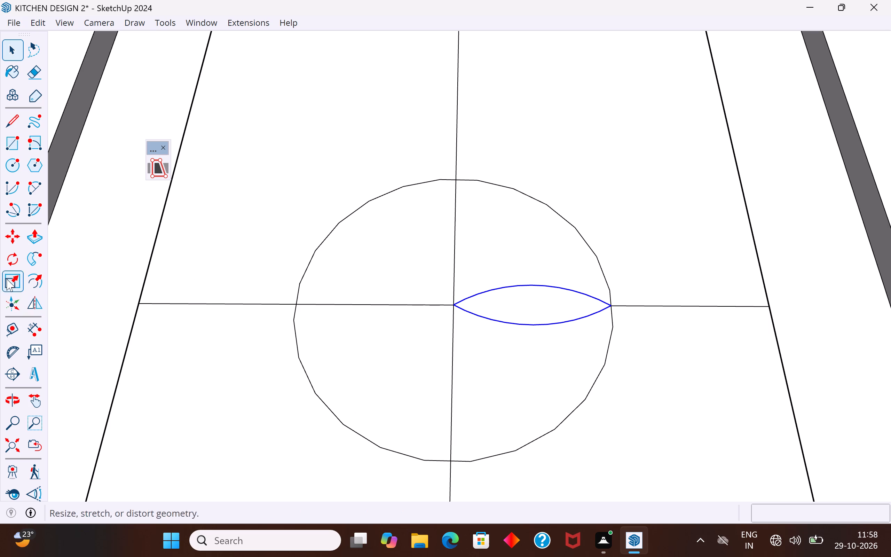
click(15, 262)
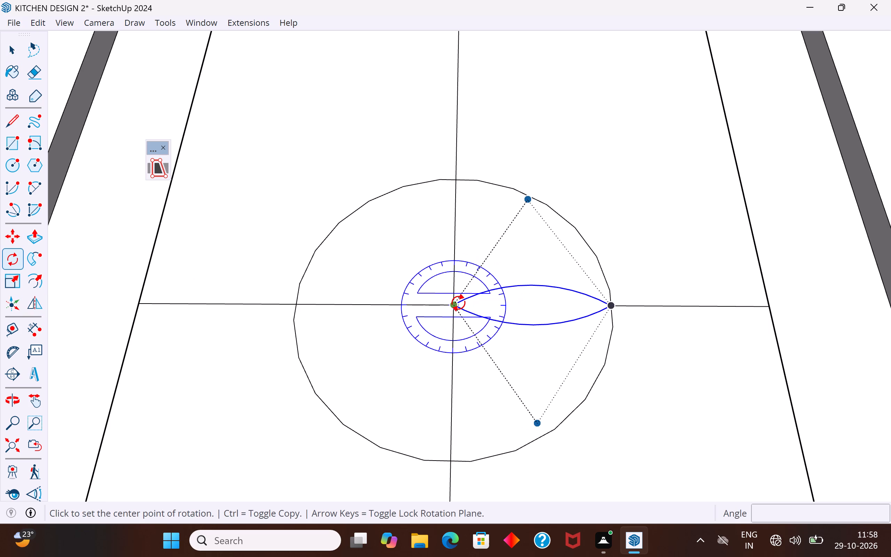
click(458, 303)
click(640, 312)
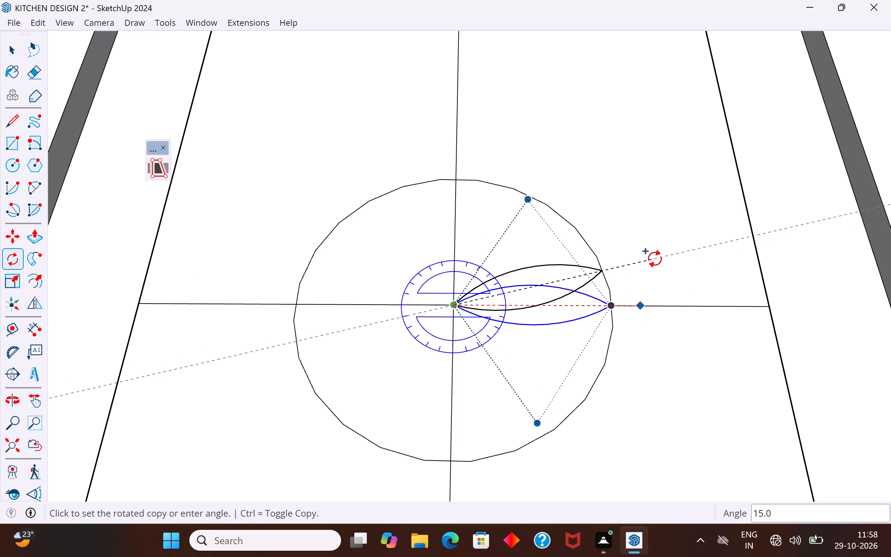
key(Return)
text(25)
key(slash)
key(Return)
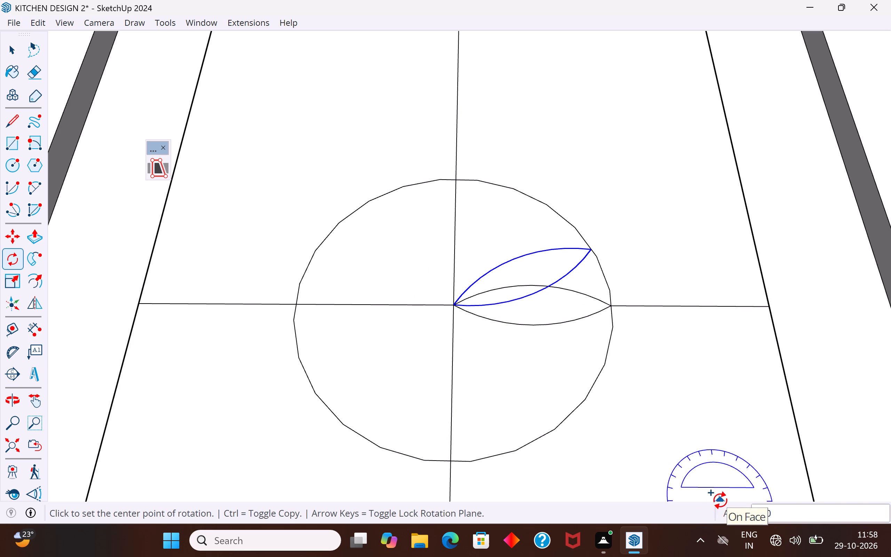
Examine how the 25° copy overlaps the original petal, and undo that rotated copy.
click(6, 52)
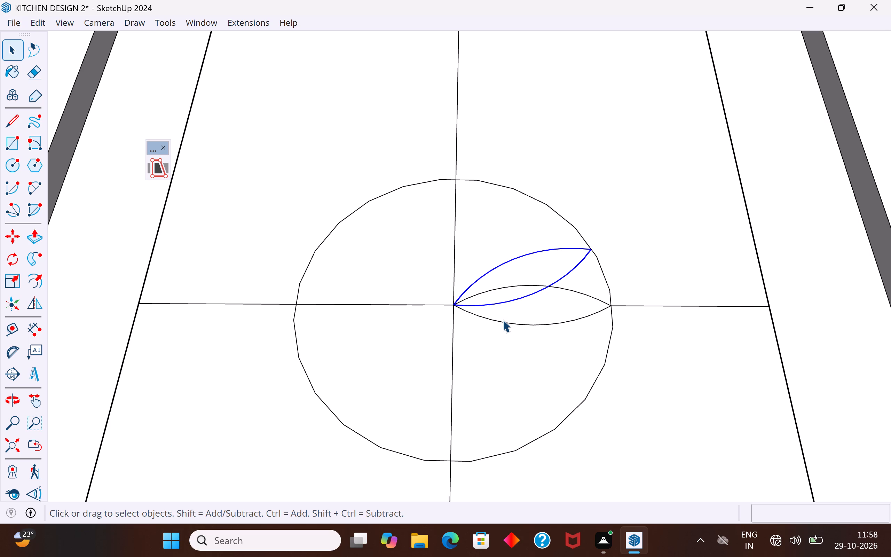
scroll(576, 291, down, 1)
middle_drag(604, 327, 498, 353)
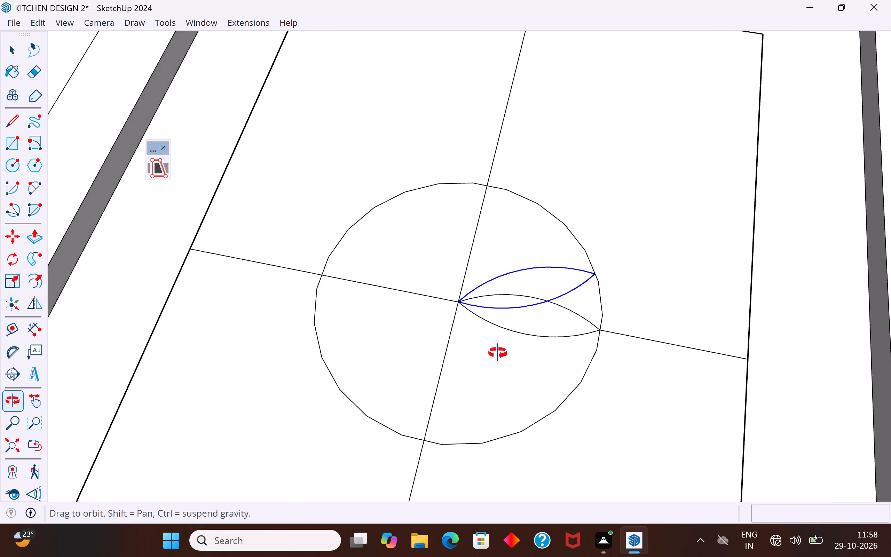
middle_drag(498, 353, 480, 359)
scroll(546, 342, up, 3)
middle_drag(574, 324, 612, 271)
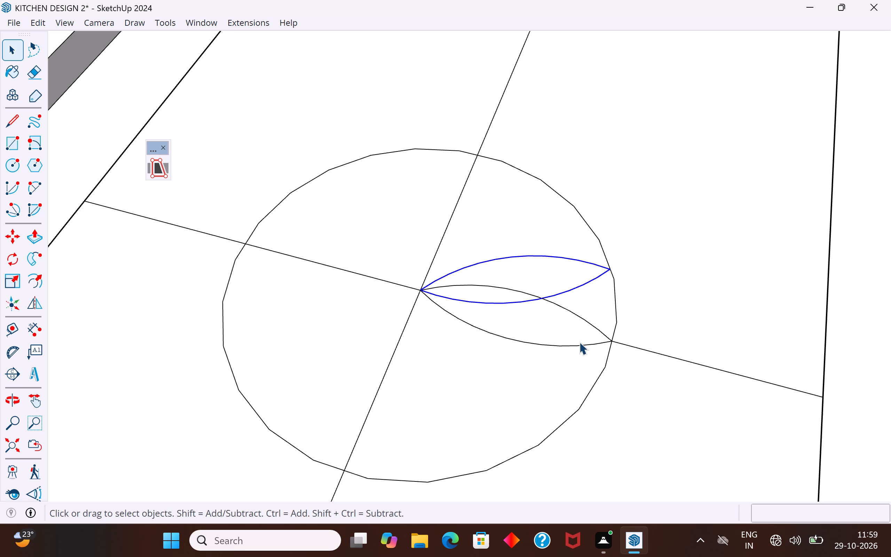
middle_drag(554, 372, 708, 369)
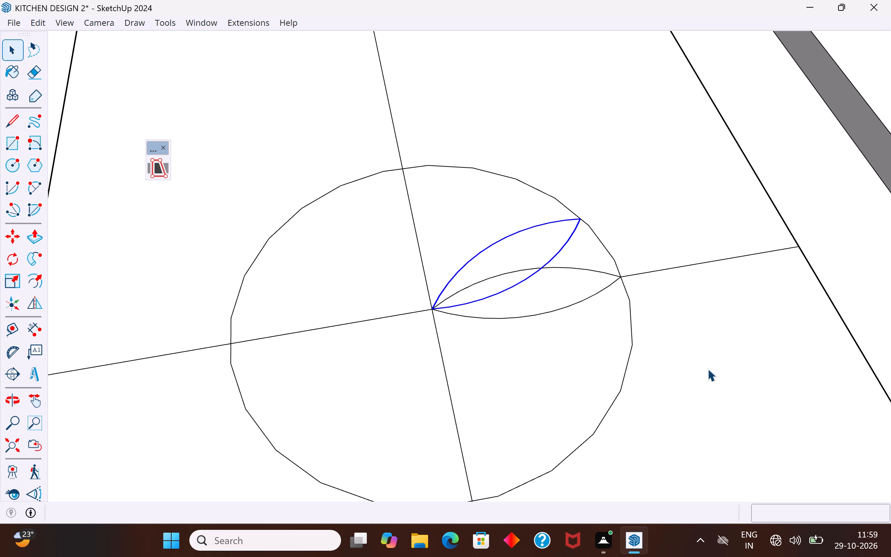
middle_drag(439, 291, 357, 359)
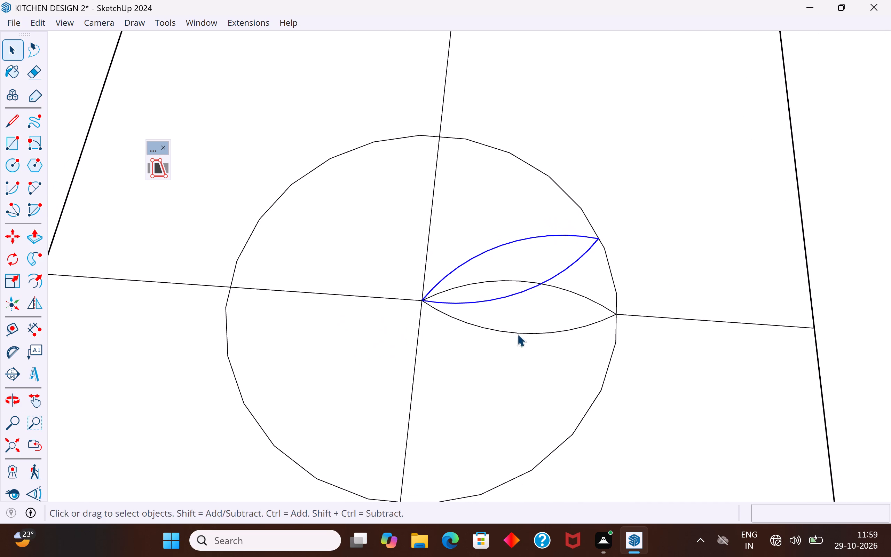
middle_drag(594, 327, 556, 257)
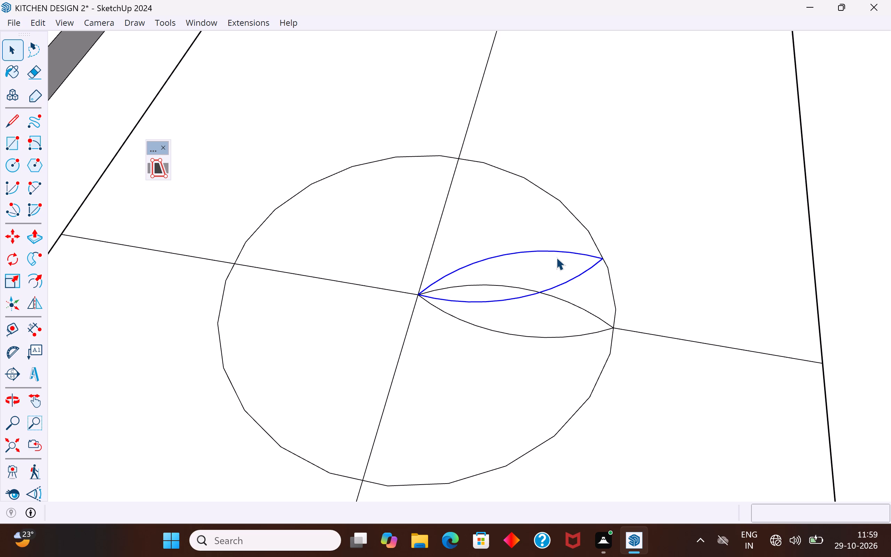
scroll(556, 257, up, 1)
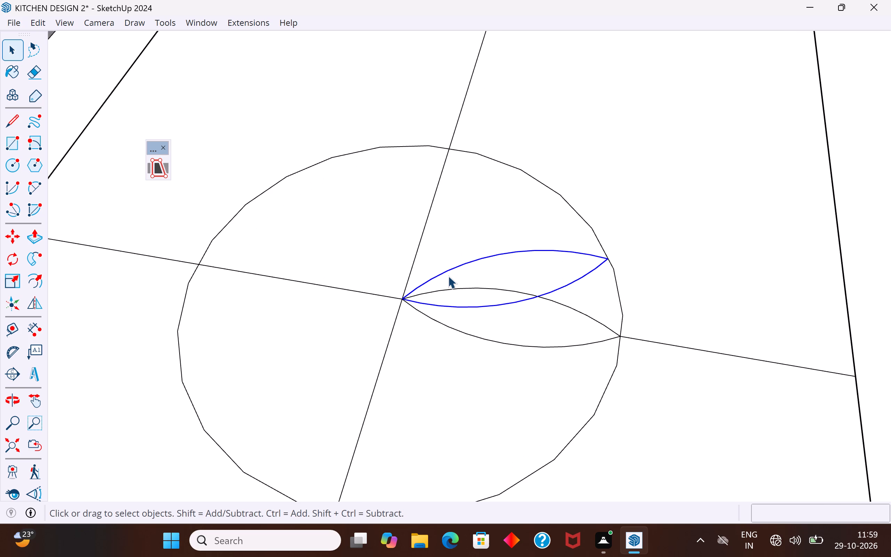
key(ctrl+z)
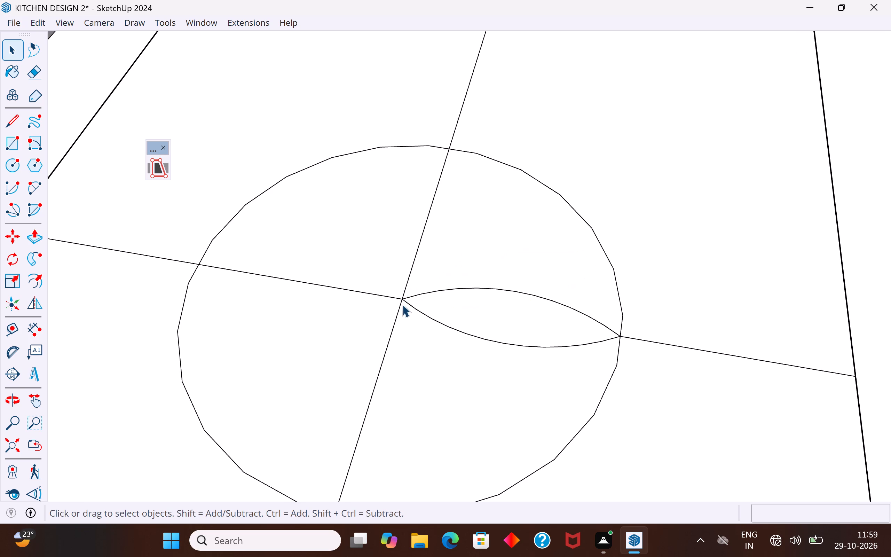
Push/Pull the petal face up from the ceiling panel by about 1 11/16".
click(426, 315)
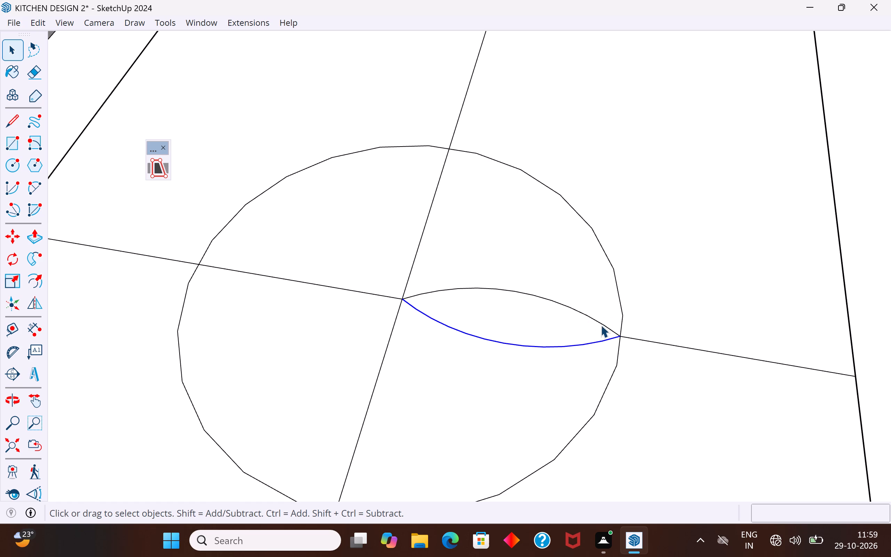
middle_drag(601, 325, 575, 257)
middle_drag(610, 336, 589, 346)
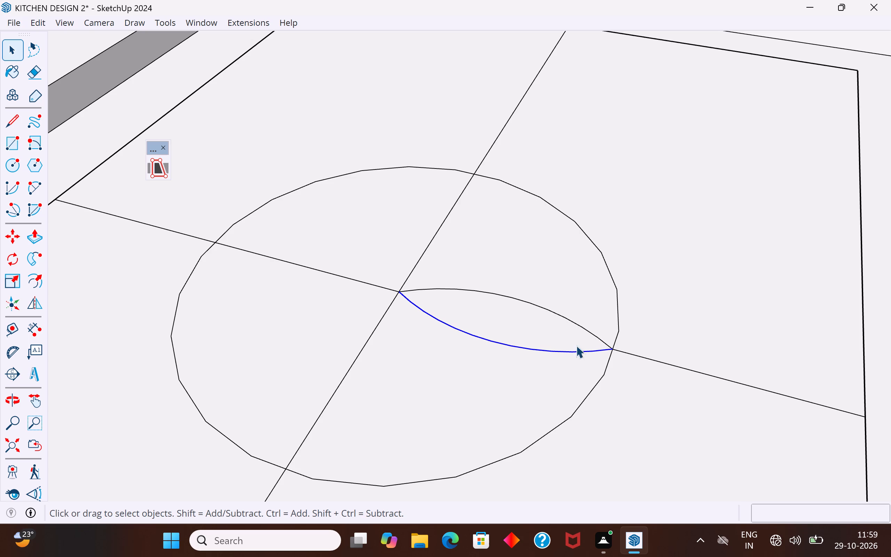
click(558, 344)
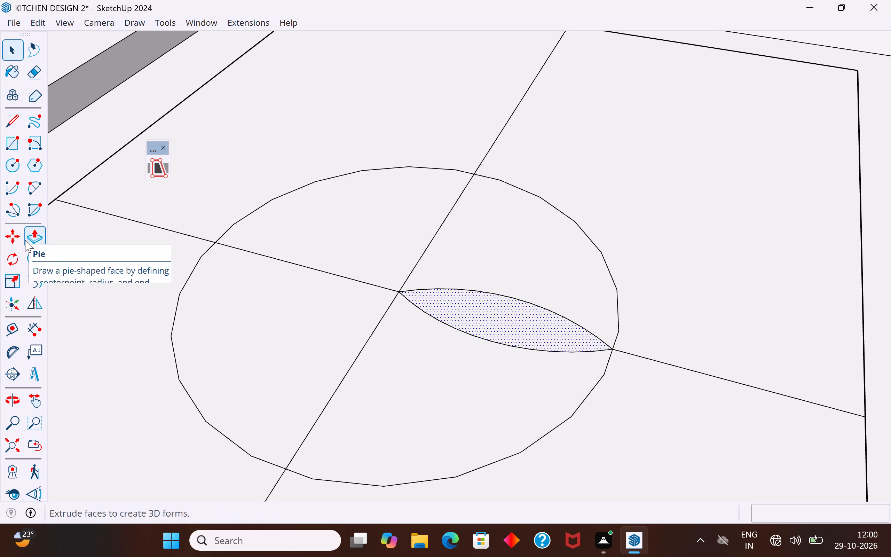
click(38, 239)
click(473, 308)
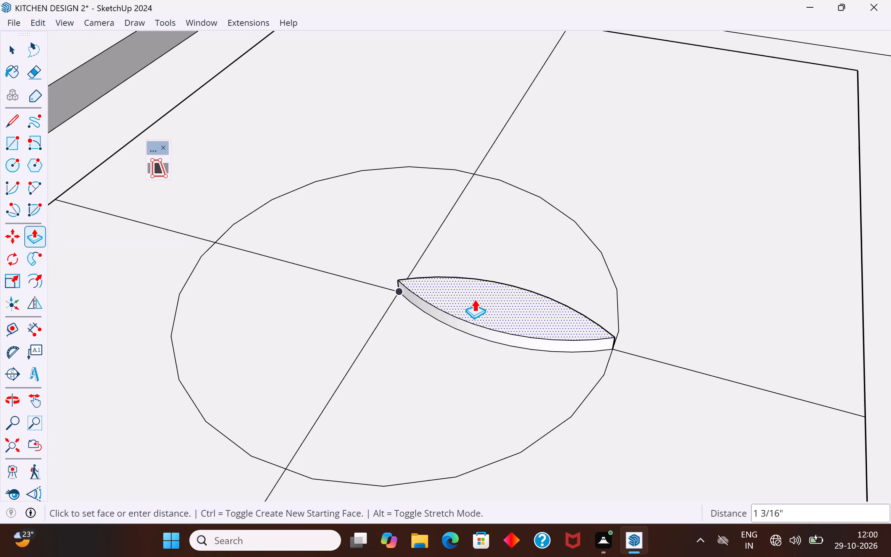
click(474, 295)
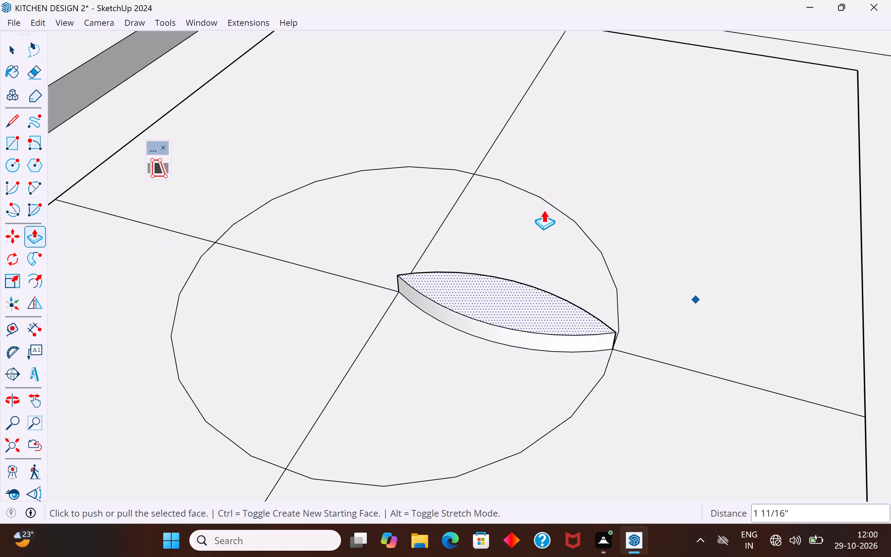
Create a component from the raised petal's top and side faces, keeping the default definition settings.
click(12, 54)
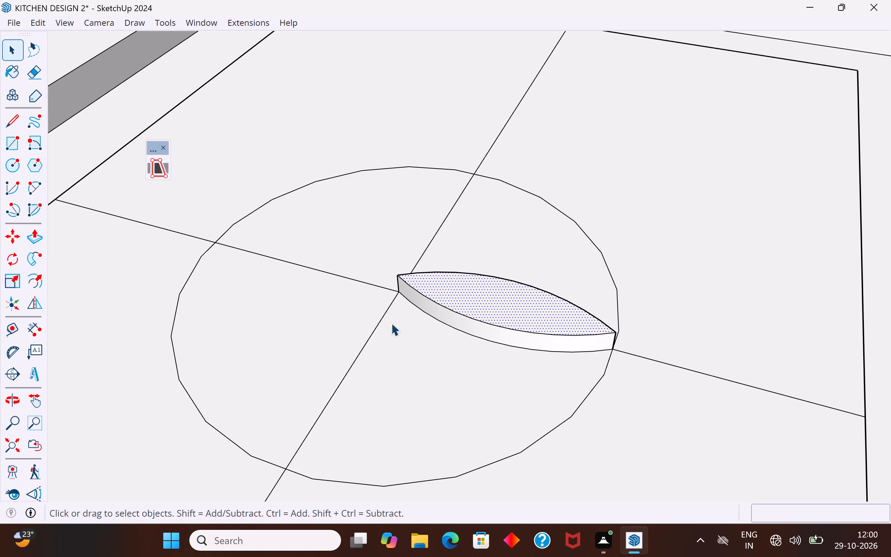
middle_drag(470, 336, 592, 312)
triple_click(550, 303)
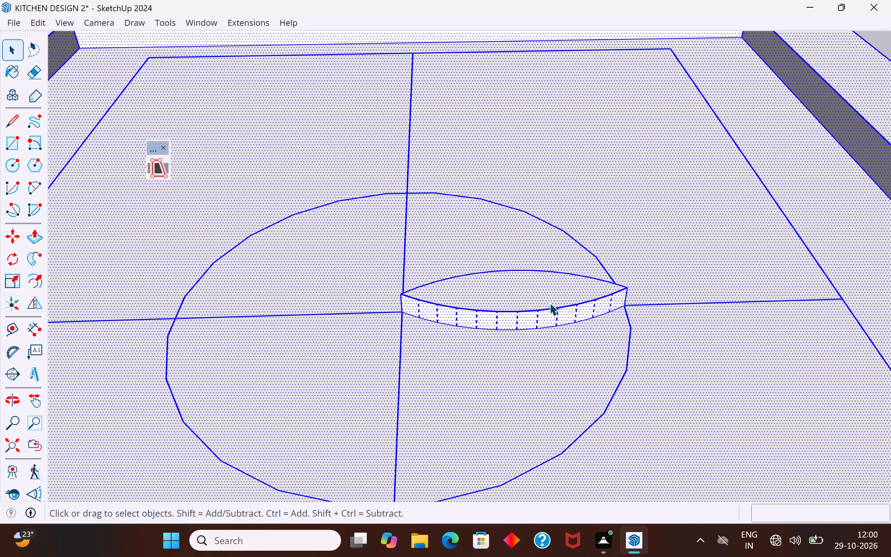
click(550, 303)
shift+click(547, 321)
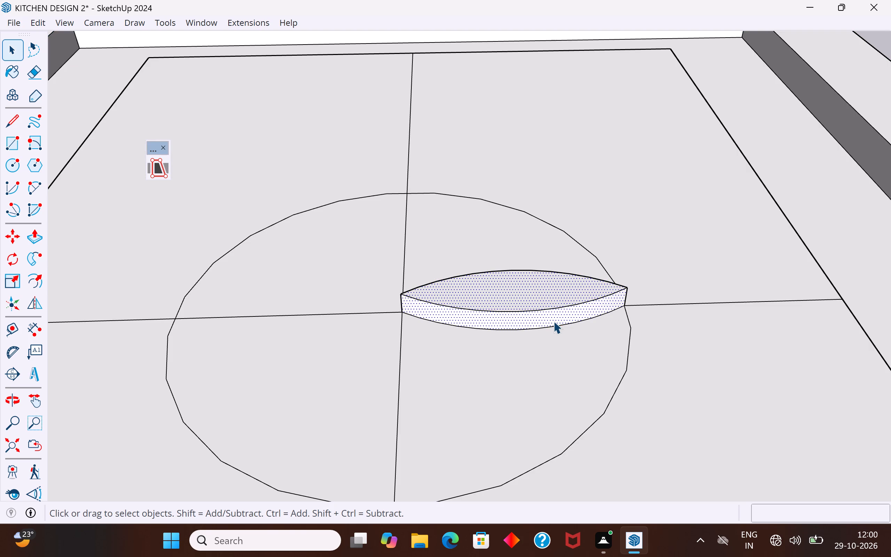
middle_drag(629, 299, 121, 398)
middle_drag(347, 385, 295, 266)
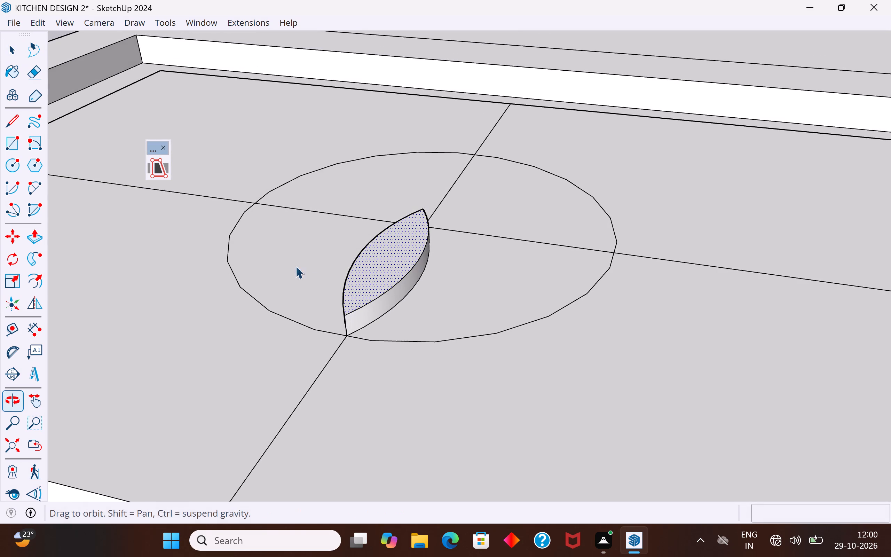
shift+click(394, 297)
middle_drag(496, 270, 218, 282)
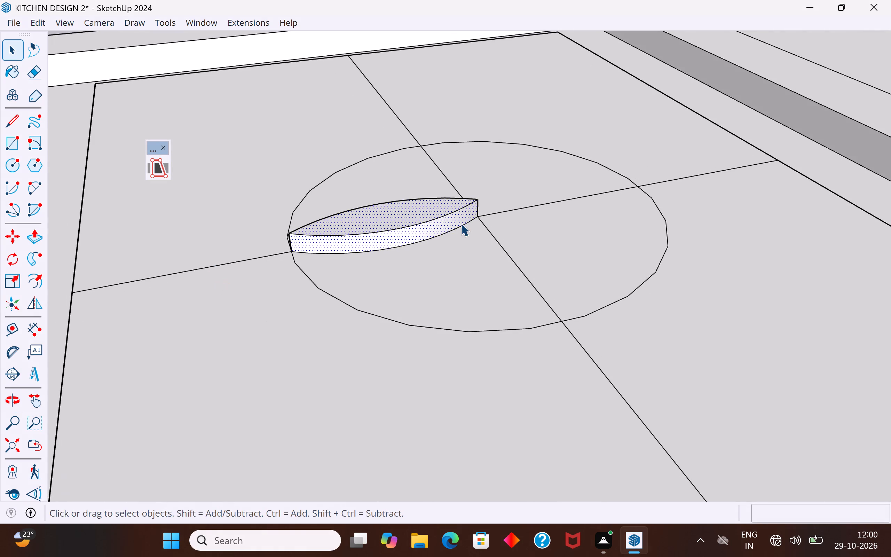
right_click(410, 219)
click(472, 118)
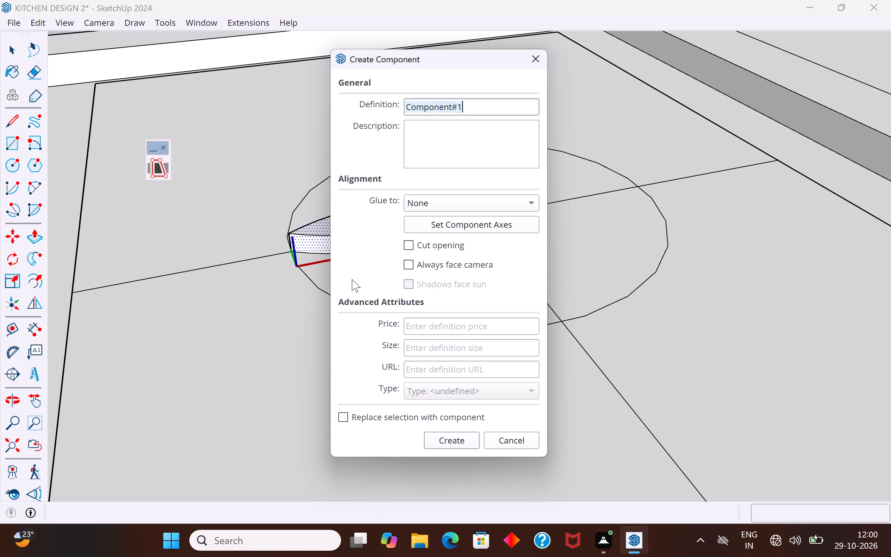
click(455, 441)
Copy the raised petal's top and side faces from the ceiling panel to the open space outside the ceiling slab.
middle_drag(329, 425, 769, 425)
middle_drag(347, 380, 422, 410)
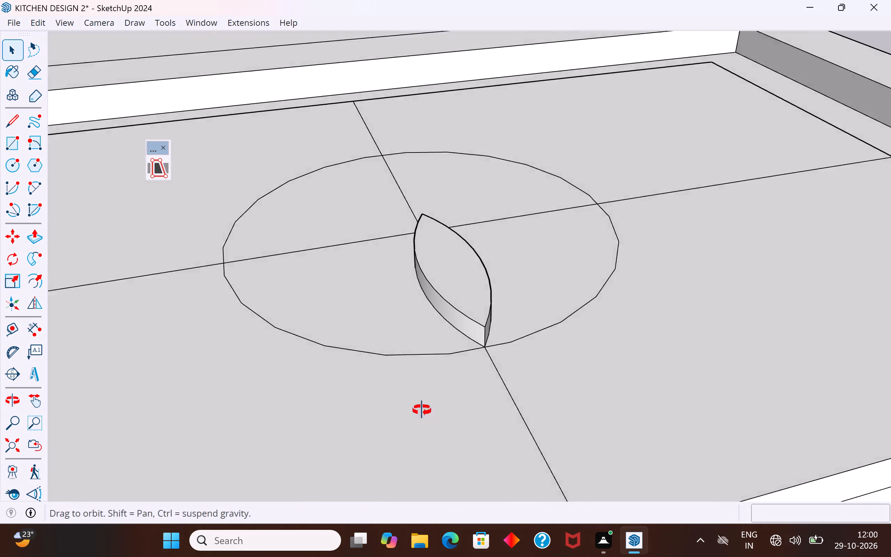
middle_drag(422, 410, 695, 437)
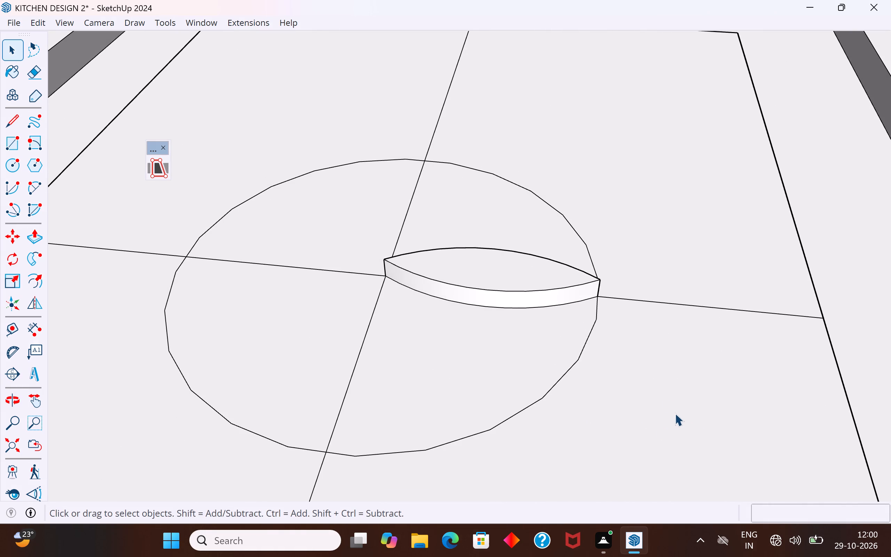
click(521, 291)
double_click(444, 261)
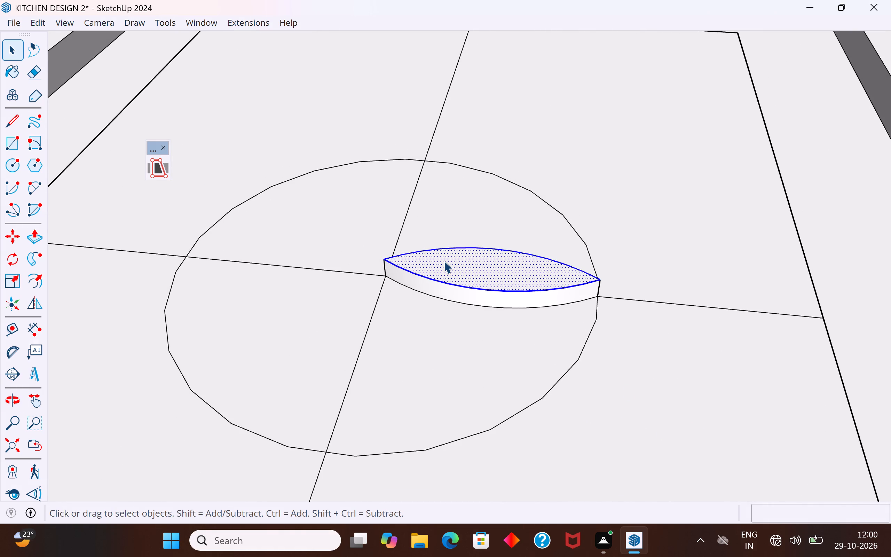
click(444, 261)
click(435, 268)
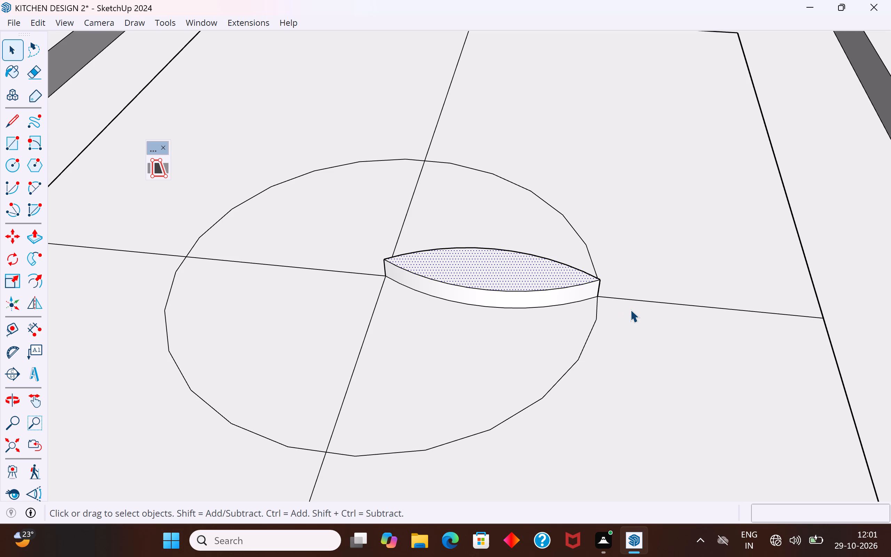
click(13, 56)
middle_drag(460, 292, 479, 220)
click(499, 290)
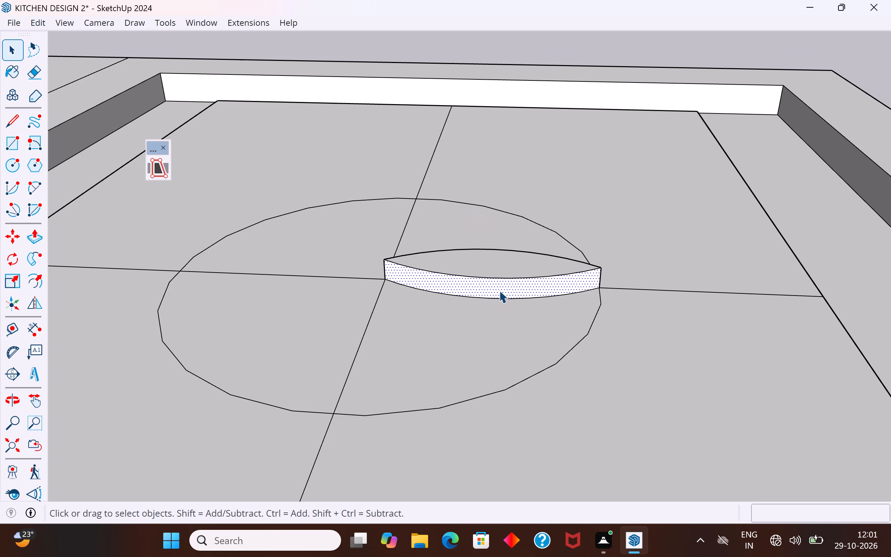
shift+click(527, 268)
middle_drag(602, 327, 100, 431)
middle_drag(450, 383, 356, 248)
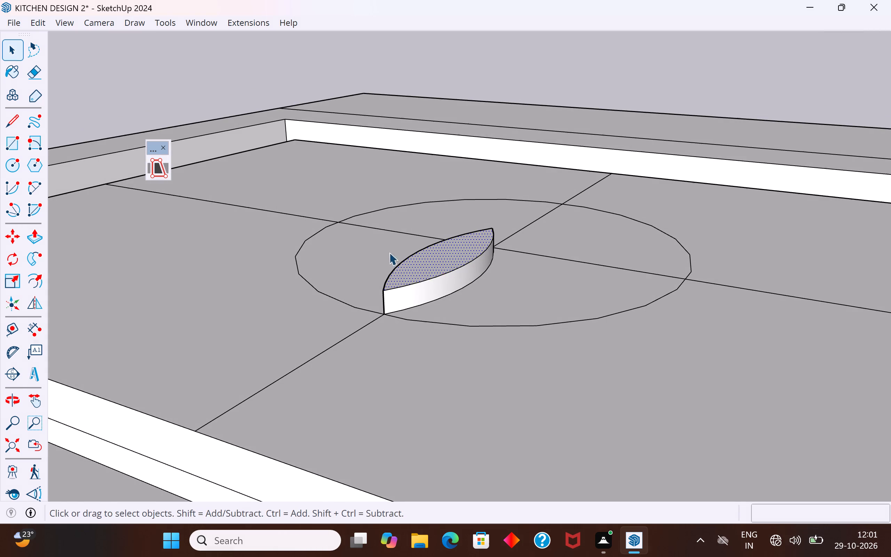
shift+click(440, 282)
scroll(412, 310, down, 3)
key(m)
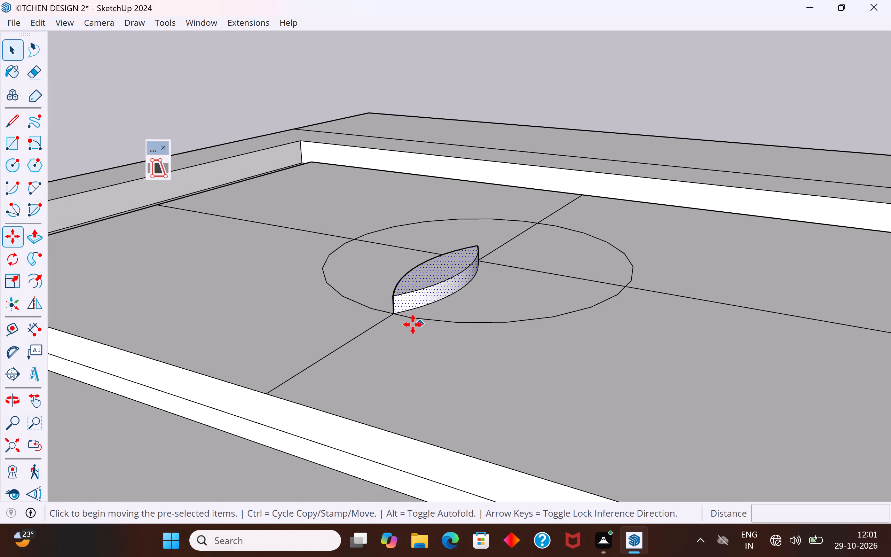
ctrl+click(396, 318)
scroll(611, 312, down, 3)
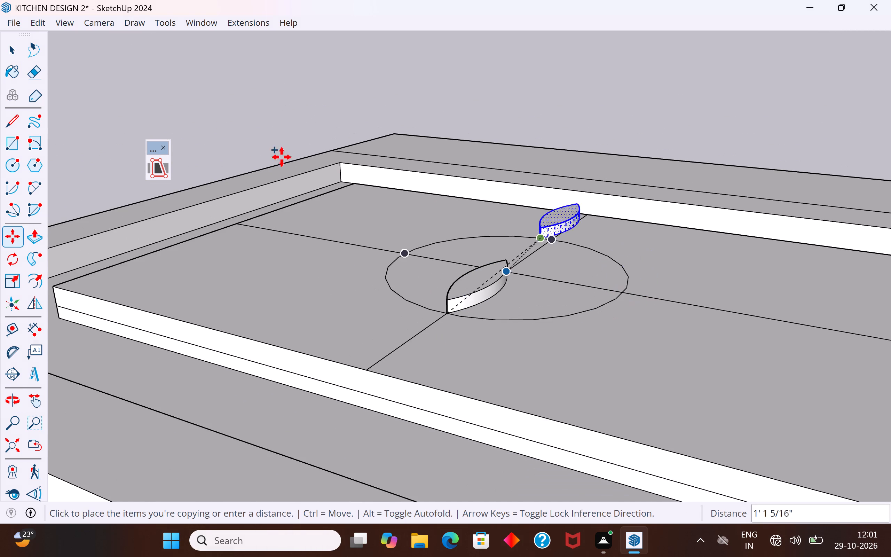
click(219, 139)
click(15, 47)
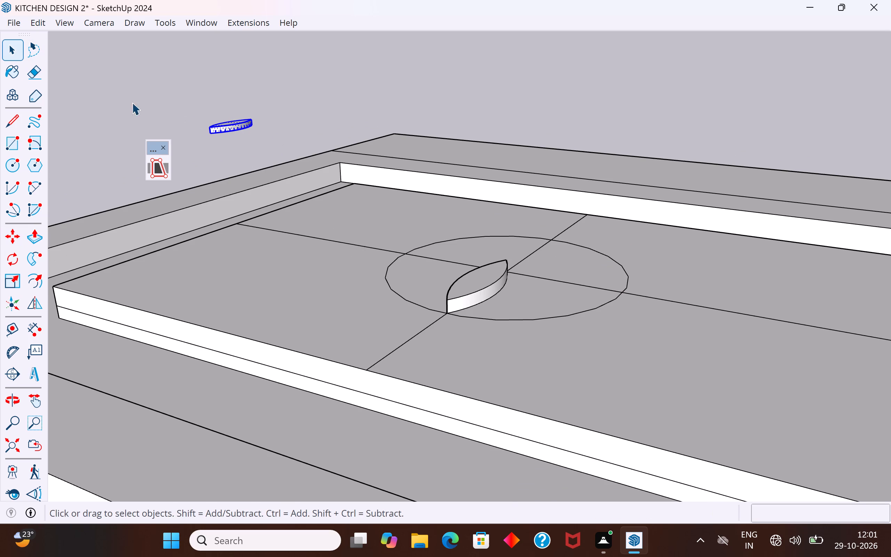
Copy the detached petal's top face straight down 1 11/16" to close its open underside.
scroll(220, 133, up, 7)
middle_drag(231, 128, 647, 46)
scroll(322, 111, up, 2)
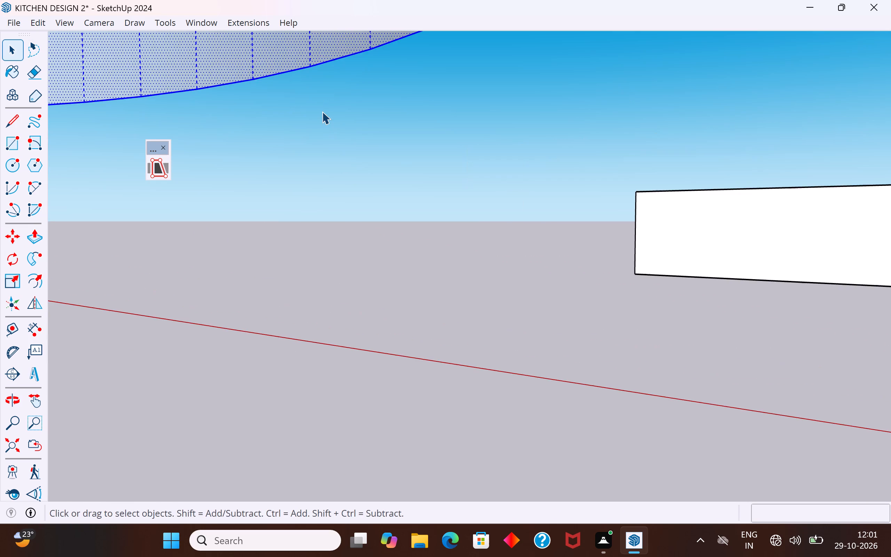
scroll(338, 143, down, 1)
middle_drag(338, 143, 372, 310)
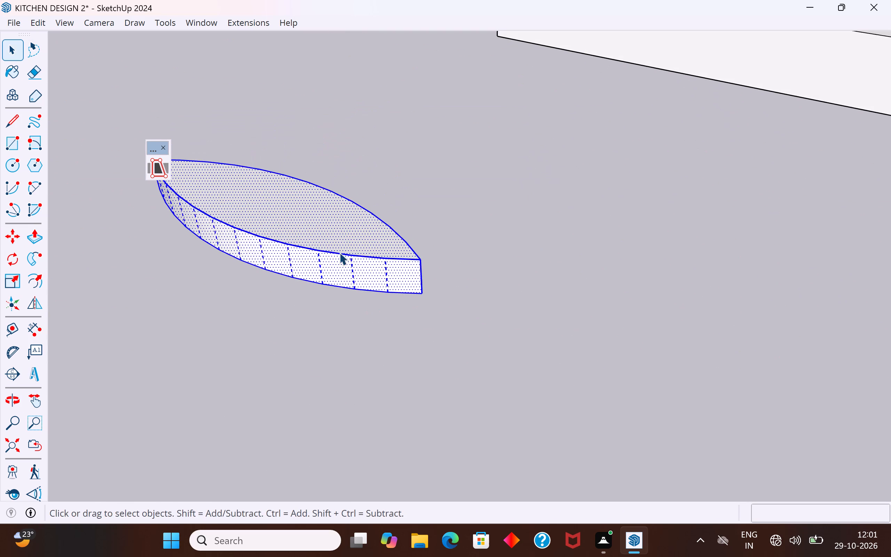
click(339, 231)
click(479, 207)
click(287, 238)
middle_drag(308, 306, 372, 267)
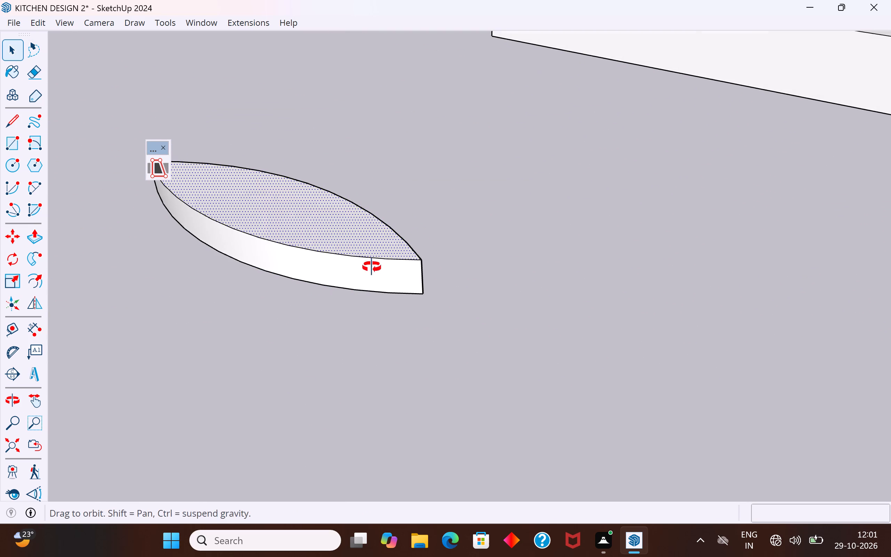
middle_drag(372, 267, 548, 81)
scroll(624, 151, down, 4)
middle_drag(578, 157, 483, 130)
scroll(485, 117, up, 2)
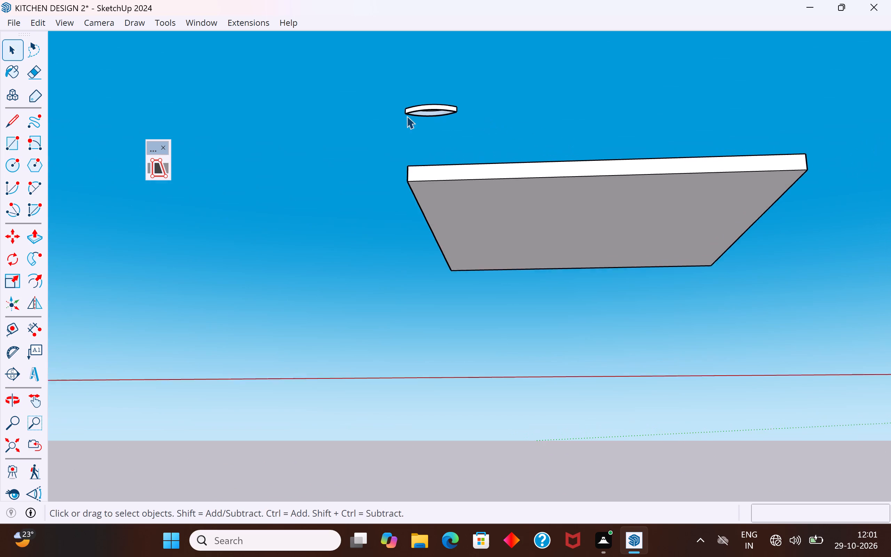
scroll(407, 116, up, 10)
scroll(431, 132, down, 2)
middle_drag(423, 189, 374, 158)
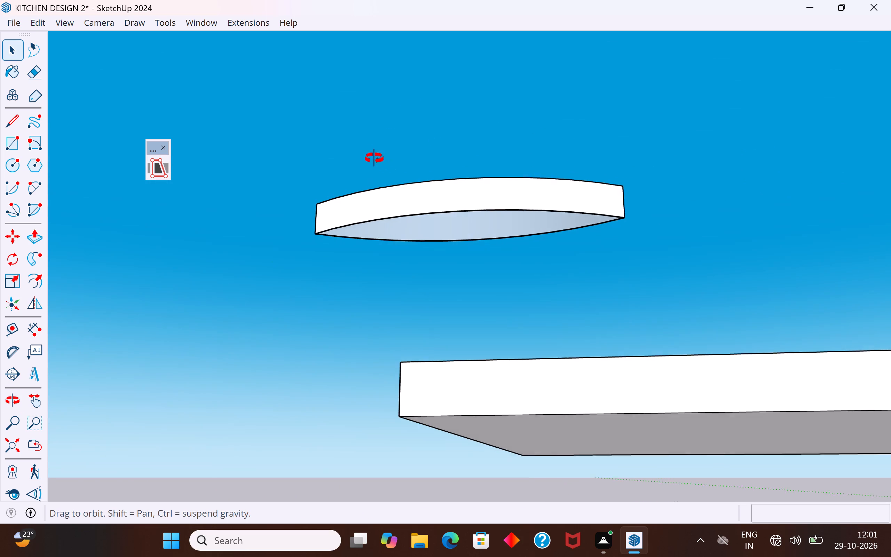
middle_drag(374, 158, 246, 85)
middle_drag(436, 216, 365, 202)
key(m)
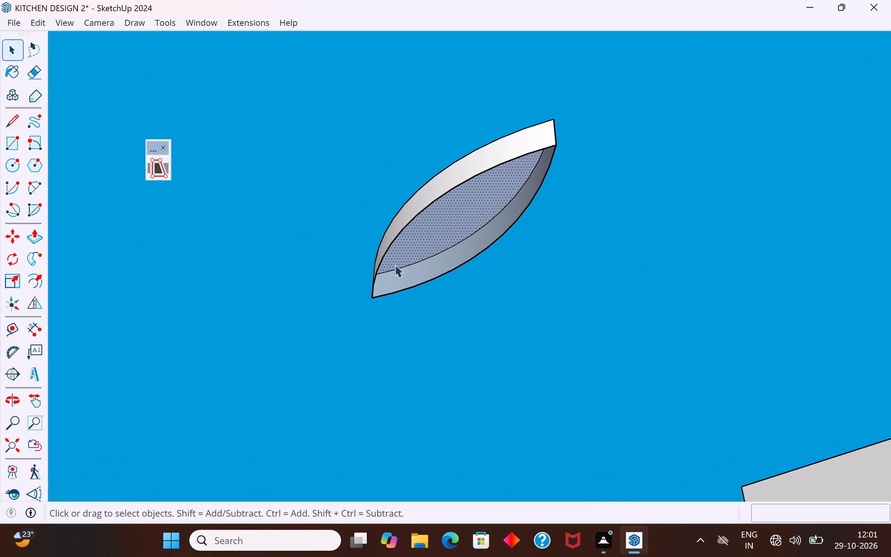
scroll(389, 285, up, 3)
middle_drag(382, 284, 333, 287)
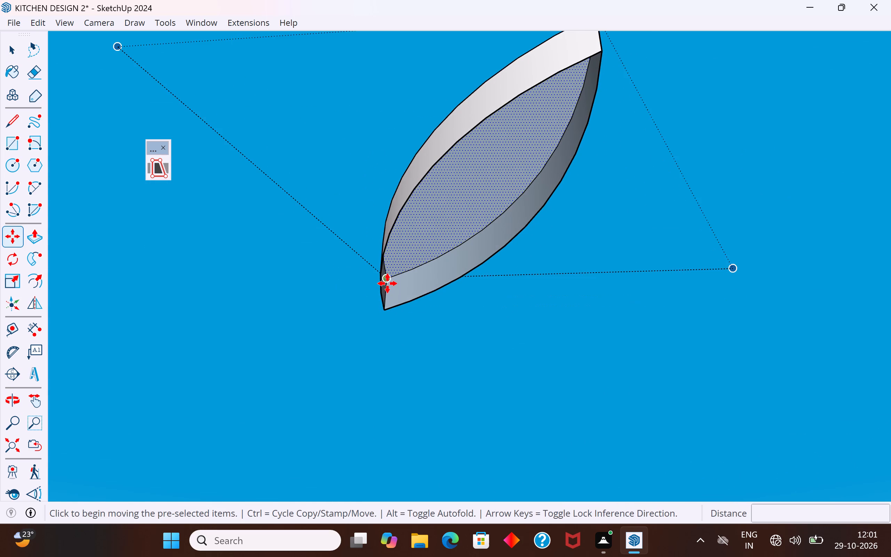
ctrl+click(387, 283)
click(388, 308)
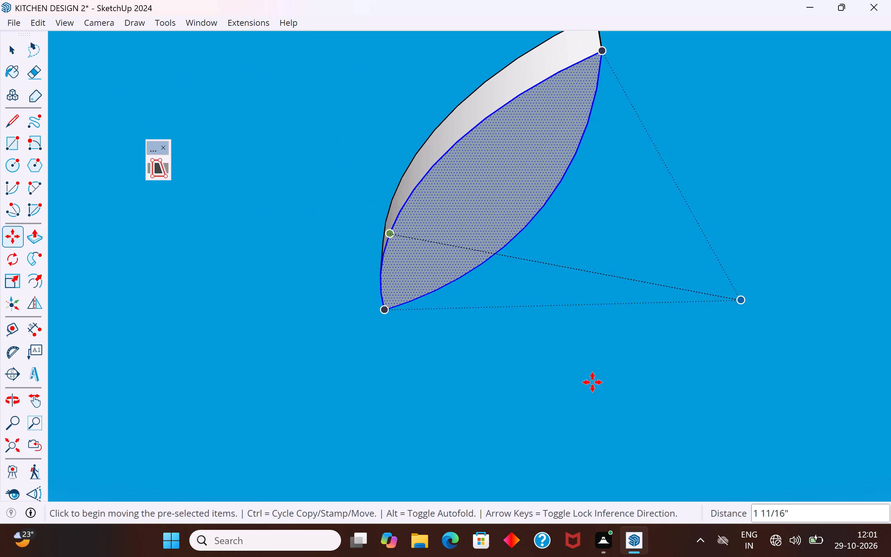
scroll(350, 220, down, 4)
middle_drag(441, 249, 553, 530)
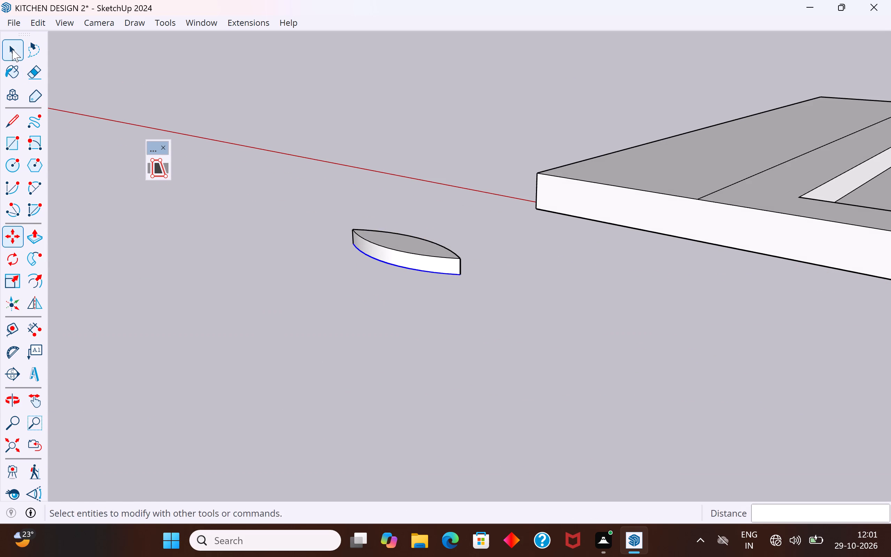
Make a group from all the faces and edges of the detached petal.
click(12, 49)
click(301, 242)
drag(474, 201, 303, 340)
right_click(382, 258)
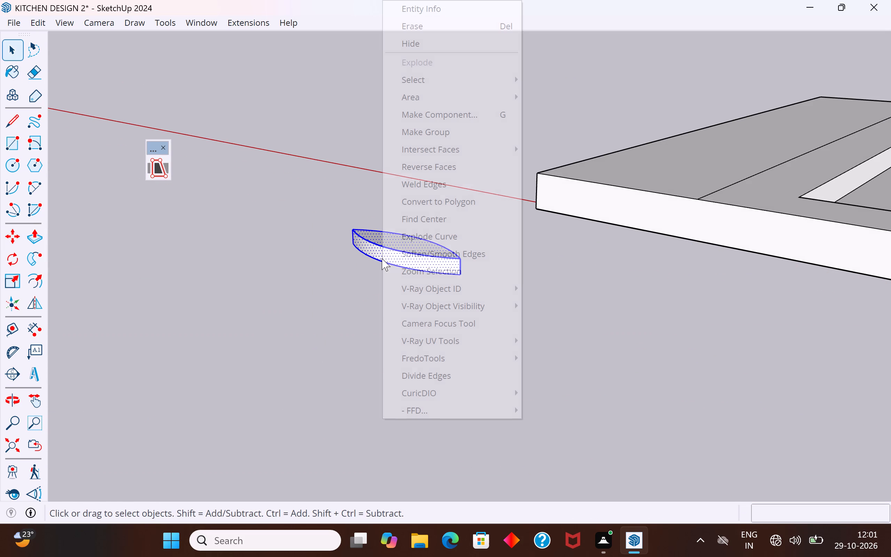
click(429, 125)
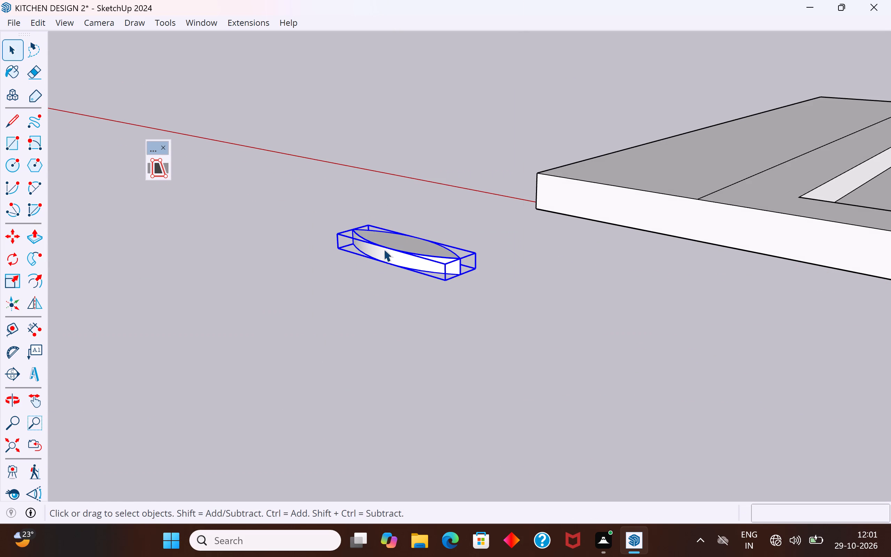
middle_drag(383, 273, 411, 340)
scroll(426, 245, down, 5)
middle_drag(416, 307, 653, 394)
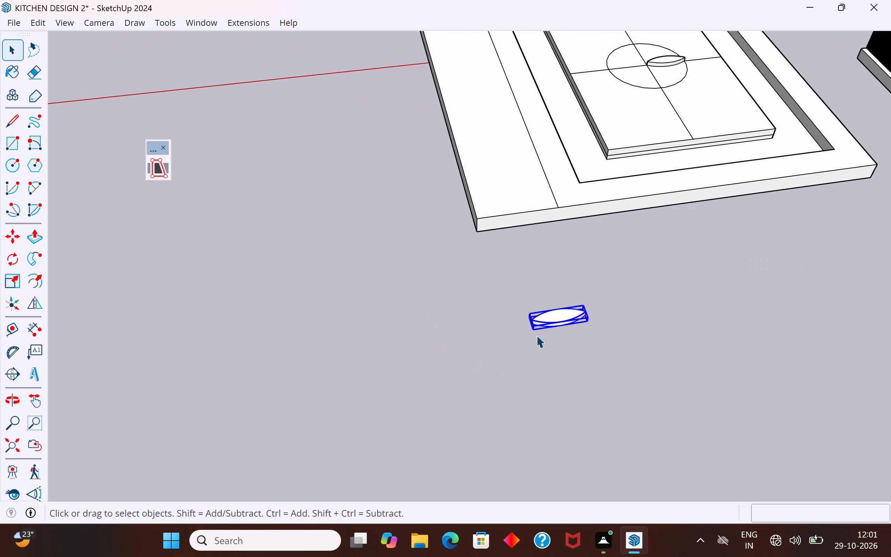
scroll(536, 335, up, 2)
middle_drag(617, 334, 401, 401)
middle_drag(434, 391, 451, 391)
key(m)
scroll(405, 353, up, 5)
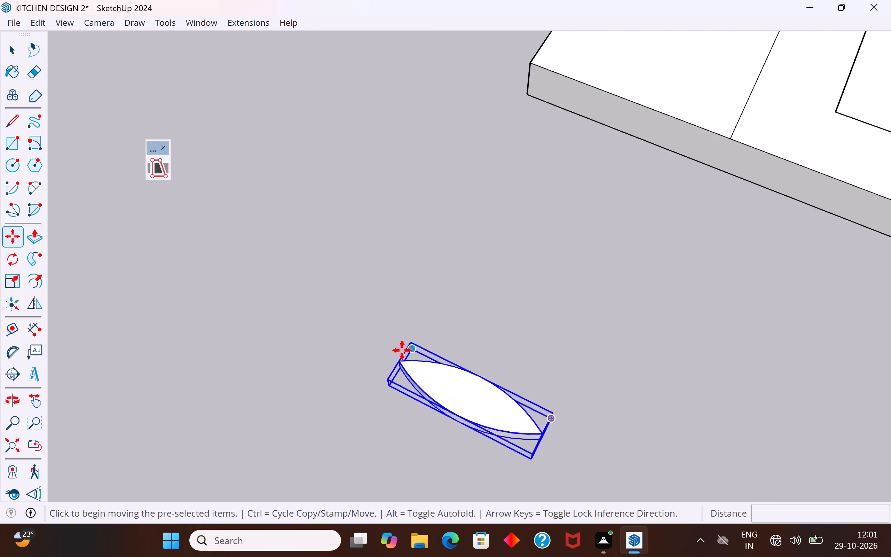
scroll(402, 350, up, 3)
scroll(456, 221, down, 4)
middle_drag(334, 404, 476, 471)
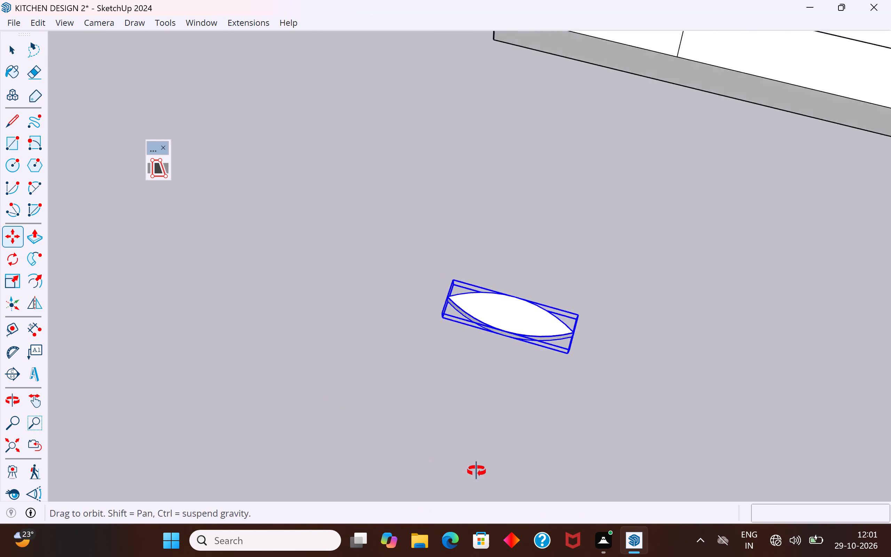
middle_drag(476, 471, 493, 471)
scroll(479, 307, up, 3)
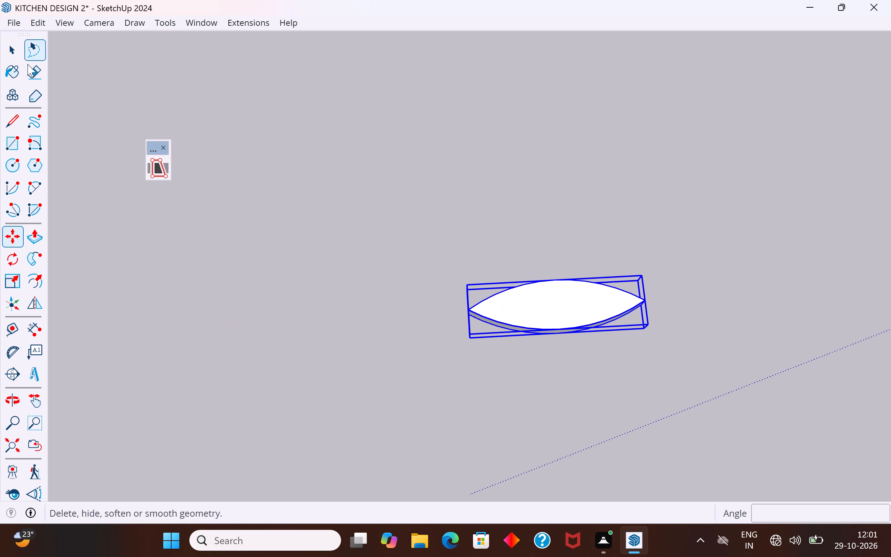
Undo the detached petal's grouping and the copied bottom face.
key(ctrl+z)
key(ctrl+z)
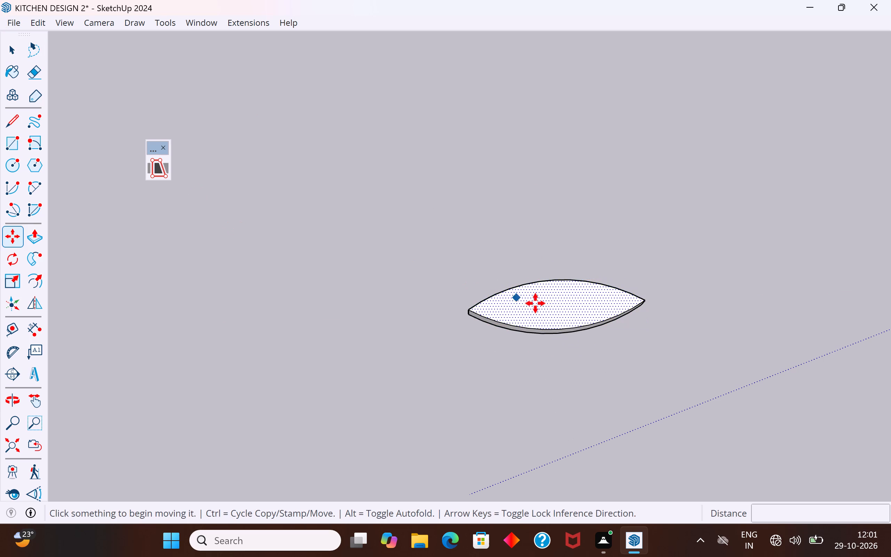
Copy the detached petal's top face down 1 11/16" from its tip corner onto the bottom edges, capping the open underside.
middle_drag(550, 308, 450, 56)
middle_drag(548, 406, 528, 175)
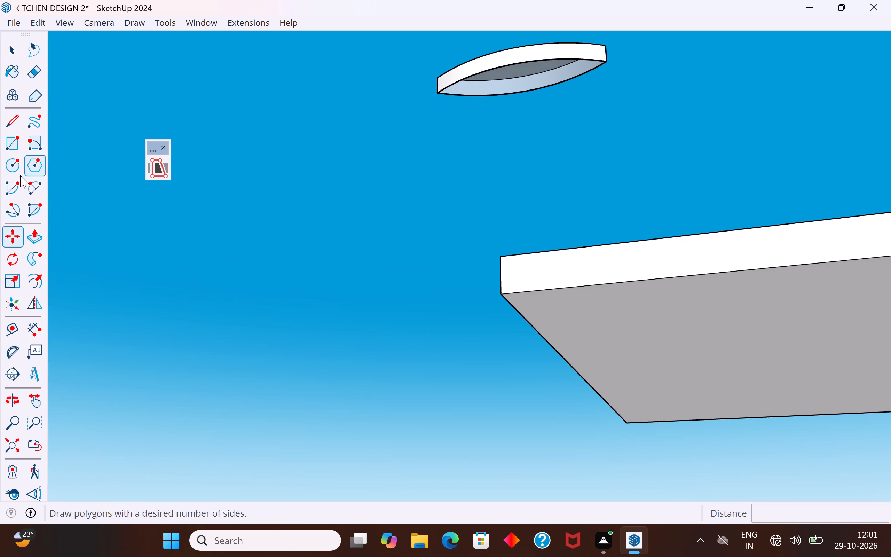
click(16, 45)
middle_drag(388, 268, 404, 306)
scroll(600, 122, up, 3)
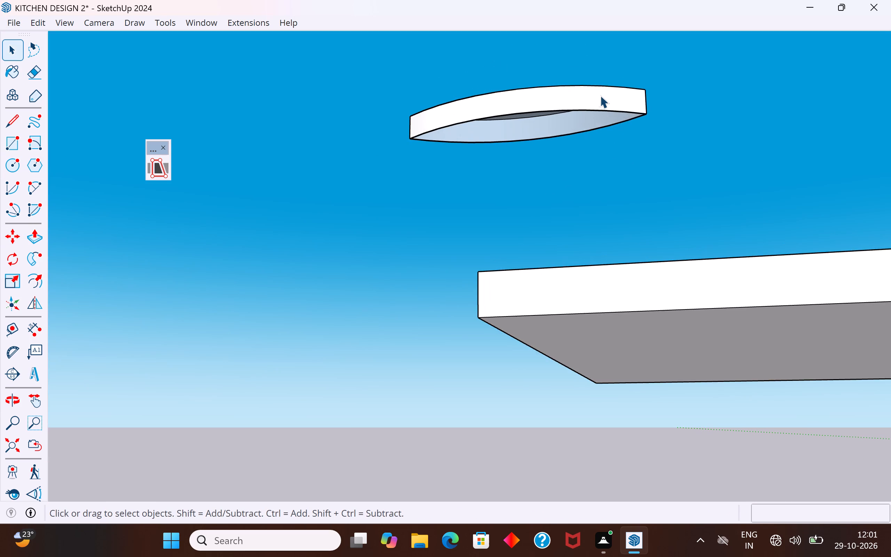
scroll(563, 97, up, 7)
middle_drag(529, 77, 496, 25)
scroll(527, 369, down, 5)
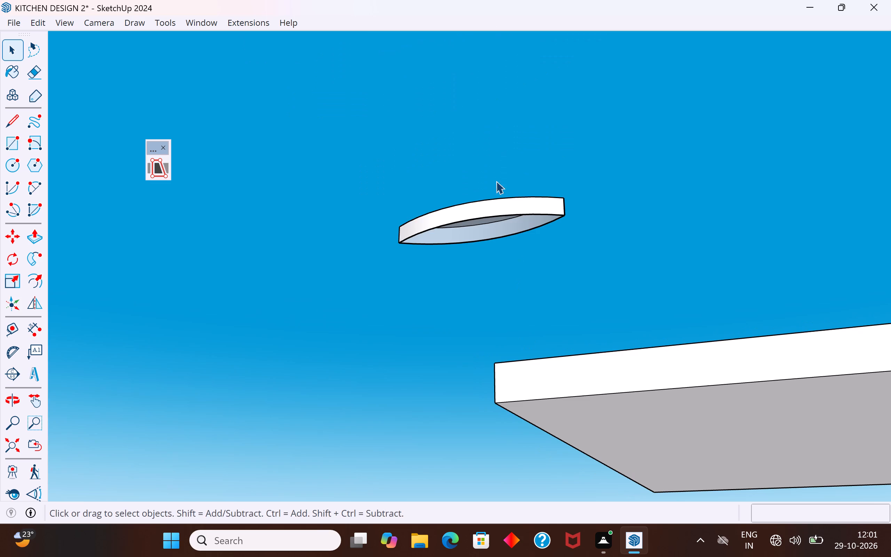
middle_drag(496, 181, 472, 90)
click(470, 110)
scroll(470, 122, down, 2)
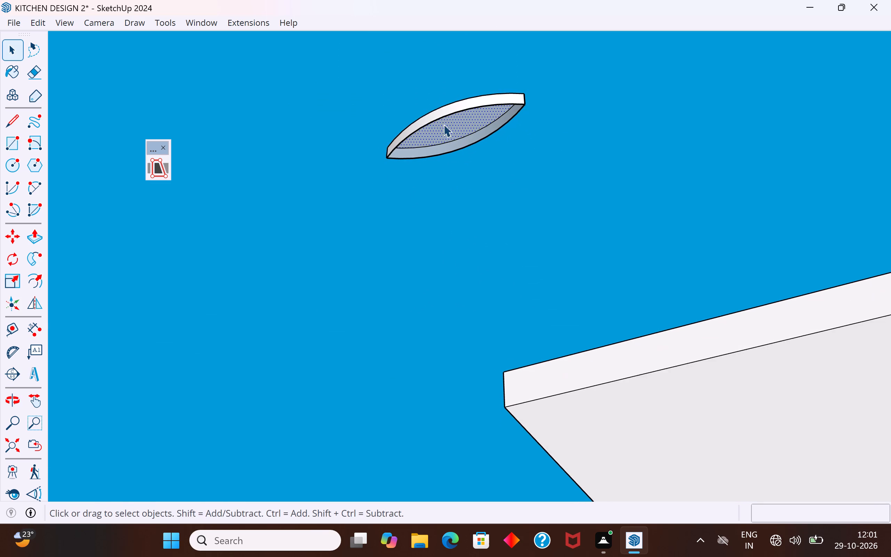
scroll(442, 96, up, 20)
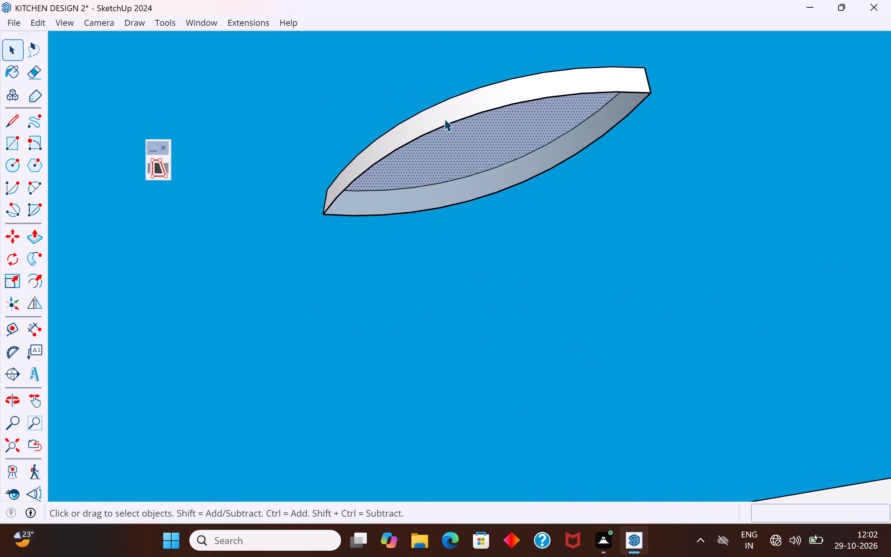
middle_drag(448, 133, 454, 149)
key(m)
middle_drag(602, 121, 603, 115)
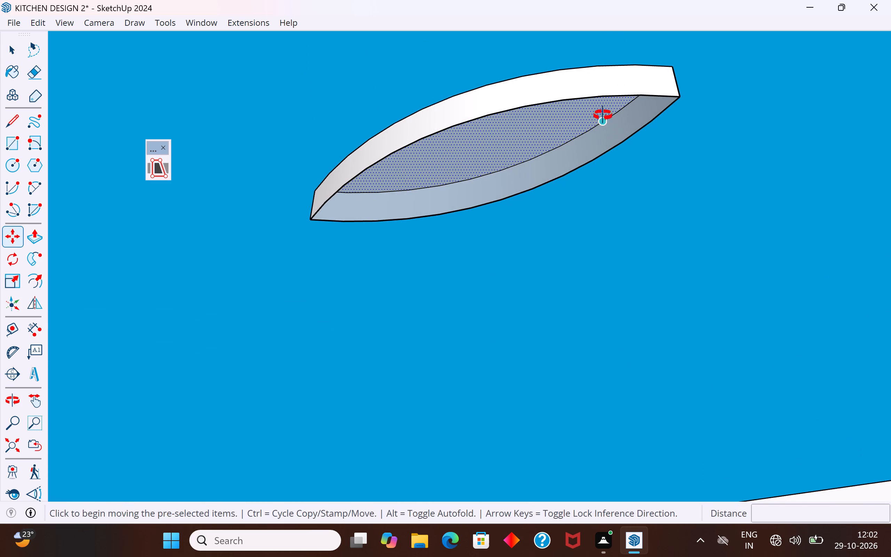
middle_drag(603, 115, 661, 6)
middle_drag(371, 190, 322, 148)
scroll(328, 223, up, 2)
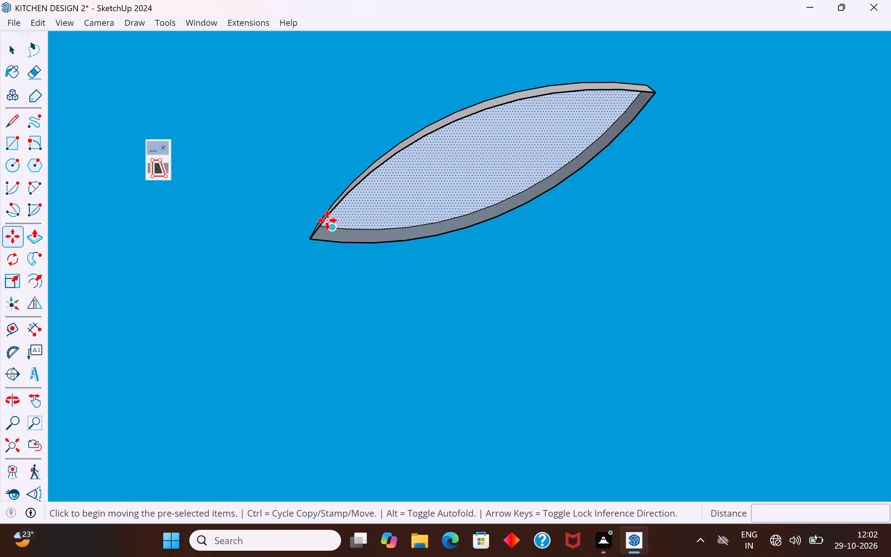
scroll(327, 220, up, 4)
middle_drag(323, 223, 291, 214)
click(310, 246)
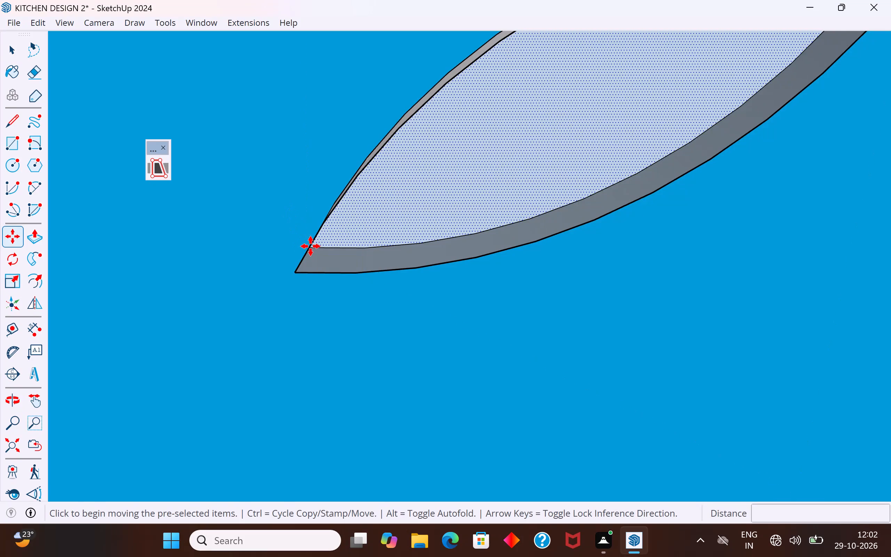
click(300, 277)
middle_drag(348, 316, 477, 509)
scroll(343, 298, down, 9)
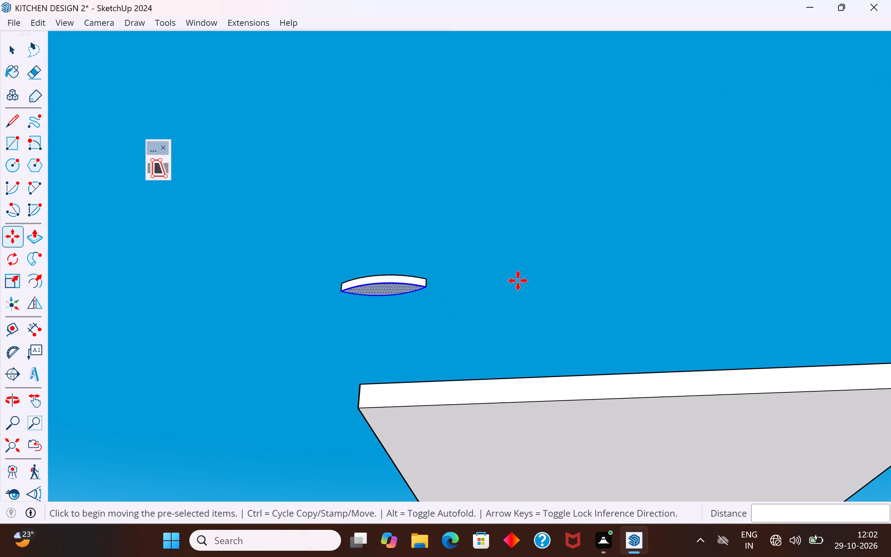
Make a component from all the faces and edges of the detached petal, and select it.
middle_drag(527, 274, 599, 505)
scroll(538, 251, down, 5)
middle_drag(565, 259, 568, 428)
scroll(513, 144, down, 4)
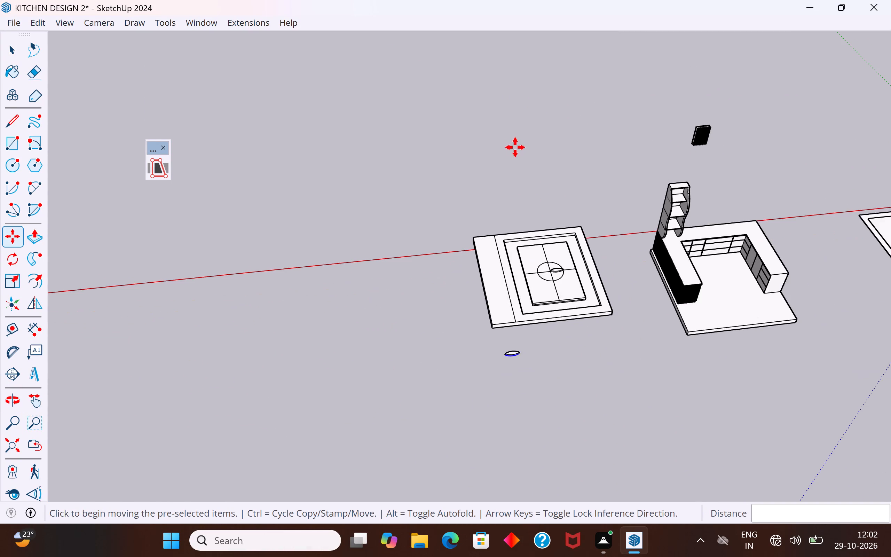
middle_drag(523, 353, 481, 407)
scroll(484, 397, up, 14)
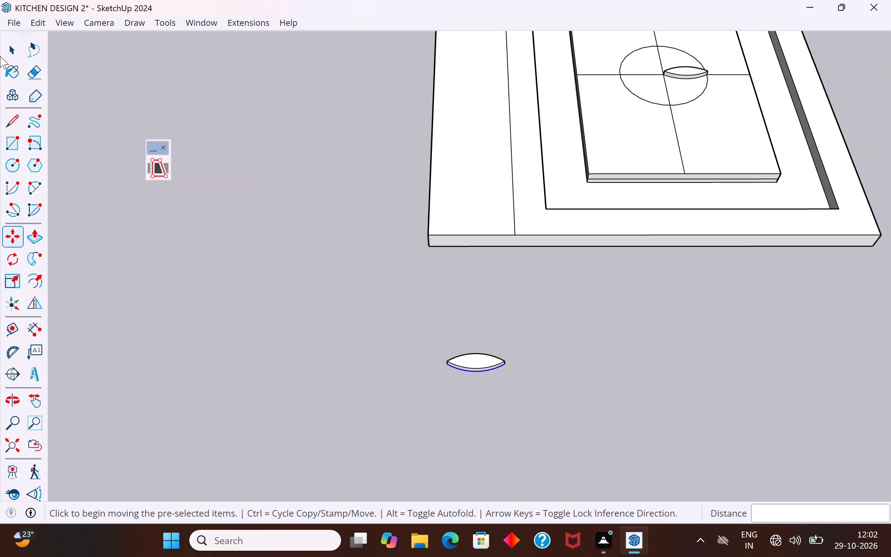
click(11, 49)
drag(532, 350, 399, 412)
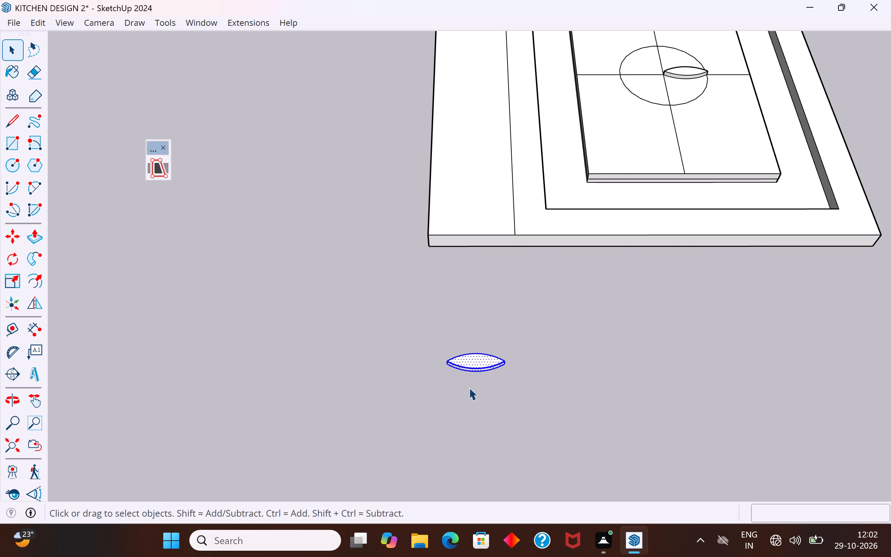
right_click(485, 362)
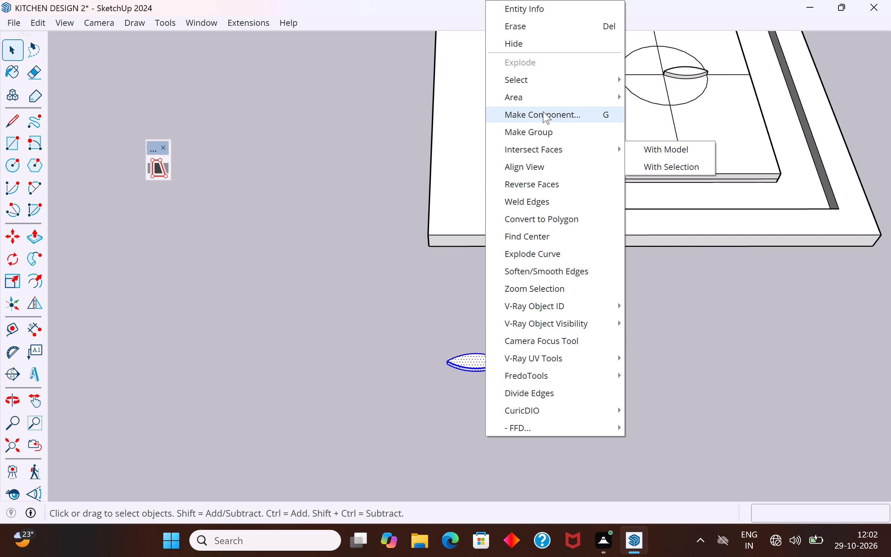
click(543, 111)
click(454, 446)
click(592, 390)
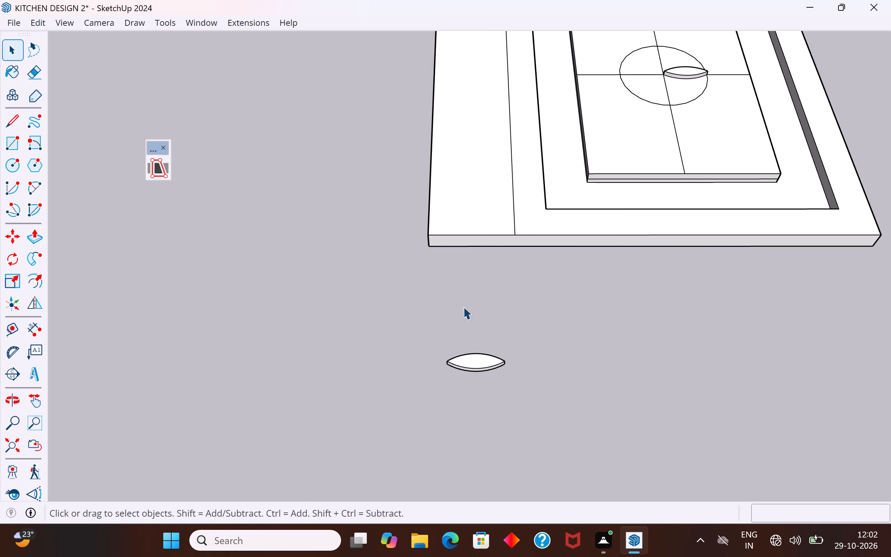
click(487, 367)
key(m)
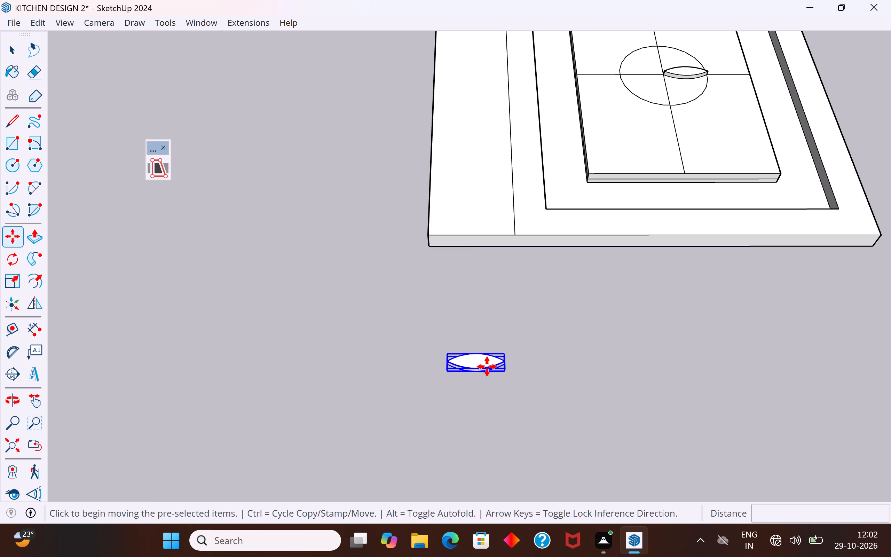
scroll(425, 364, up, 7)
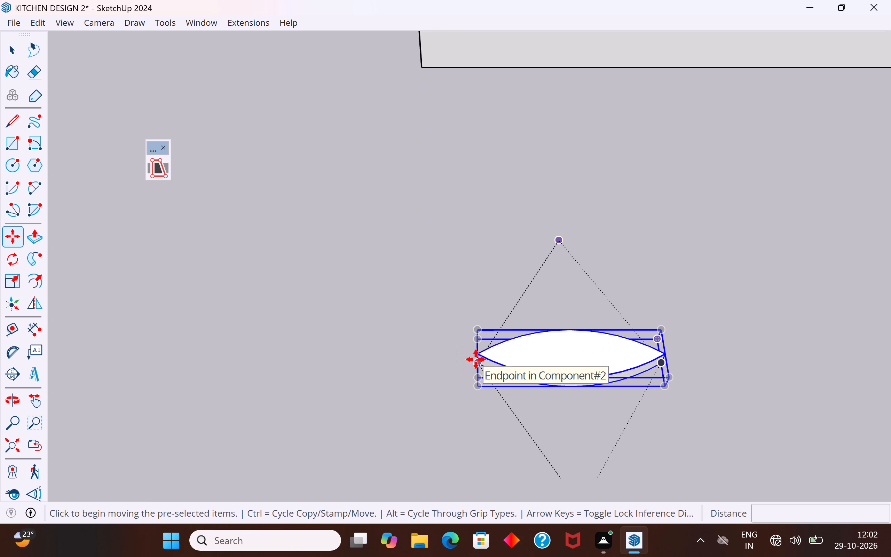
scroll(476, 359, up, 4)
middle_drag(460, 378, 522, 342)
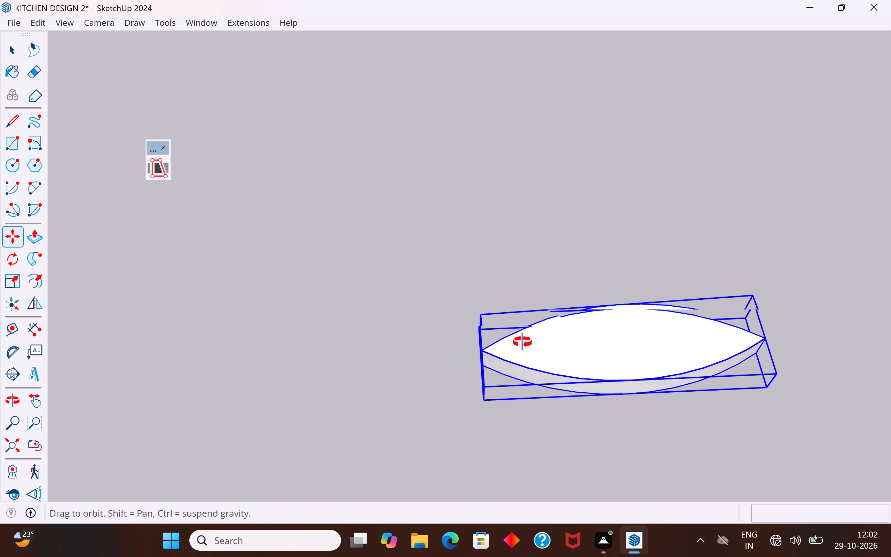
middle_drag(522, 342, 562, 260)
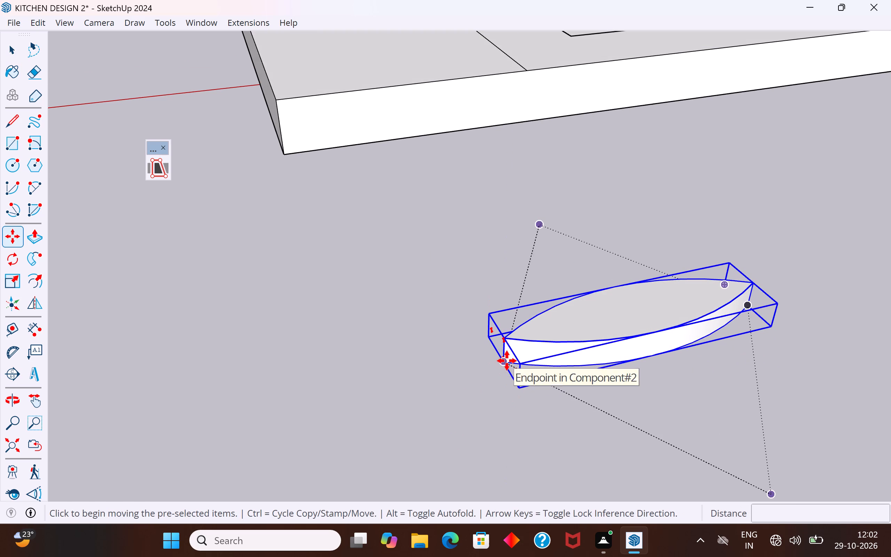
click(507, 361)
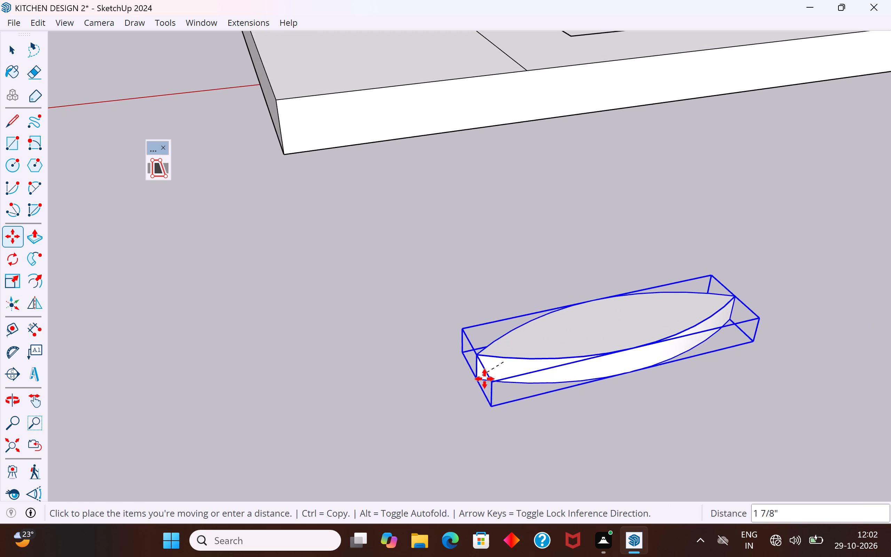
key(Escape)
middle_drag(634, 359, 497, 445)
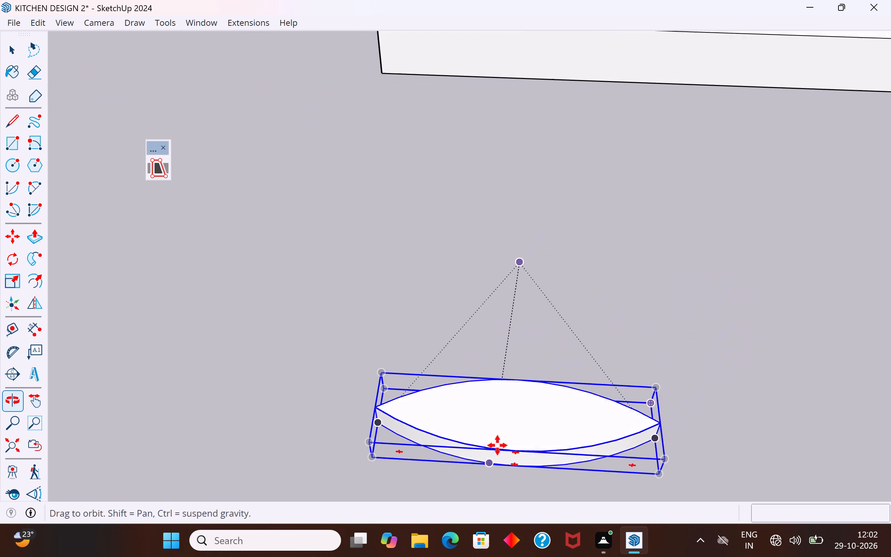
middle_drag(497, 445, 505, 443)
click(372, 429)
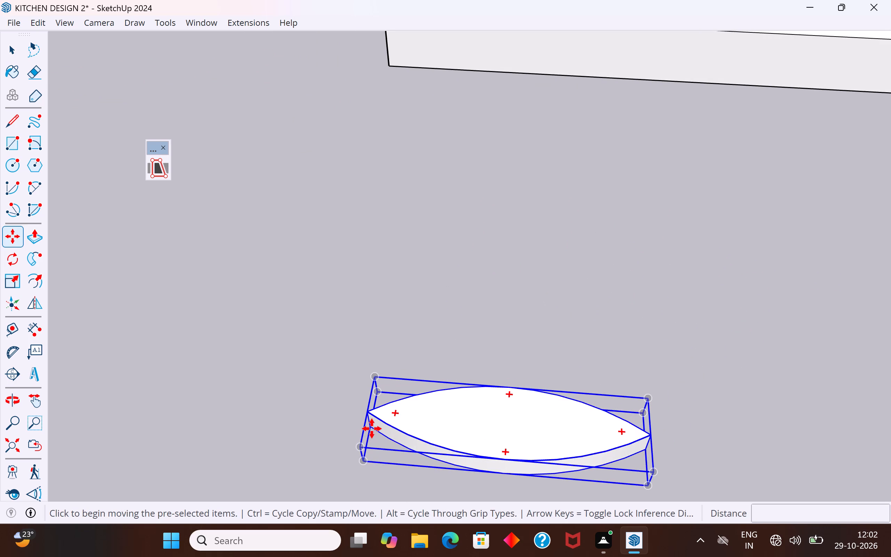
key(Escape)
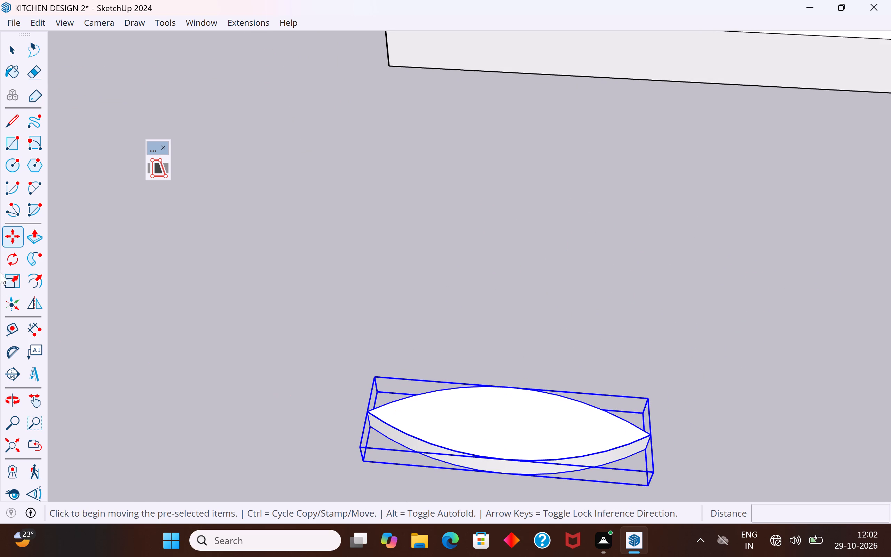
Rotate a copy of the petal component 60° in the horizontal plane about the bottom corner of its inner tip.
click(8, 260)
middle_drag(346, 445, 412, 405)
scroll(420, 423, up, 1)
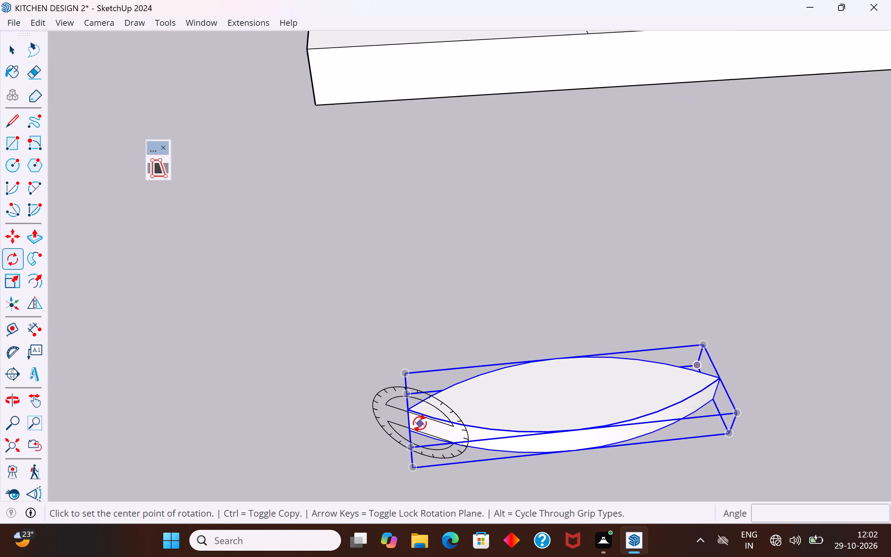
scroll(420, 423, up, 10)
scroll(397, 437, down, 3)
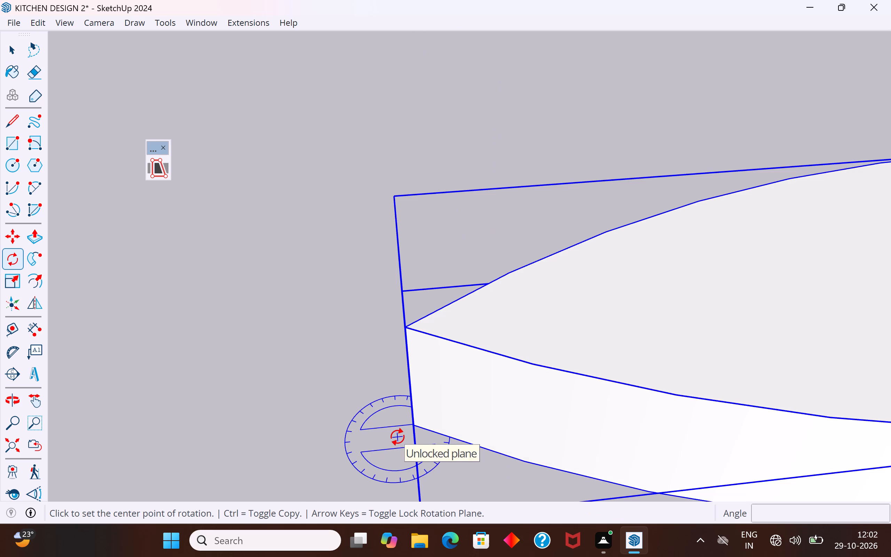
middle_drag(408, 429, 456, 375)
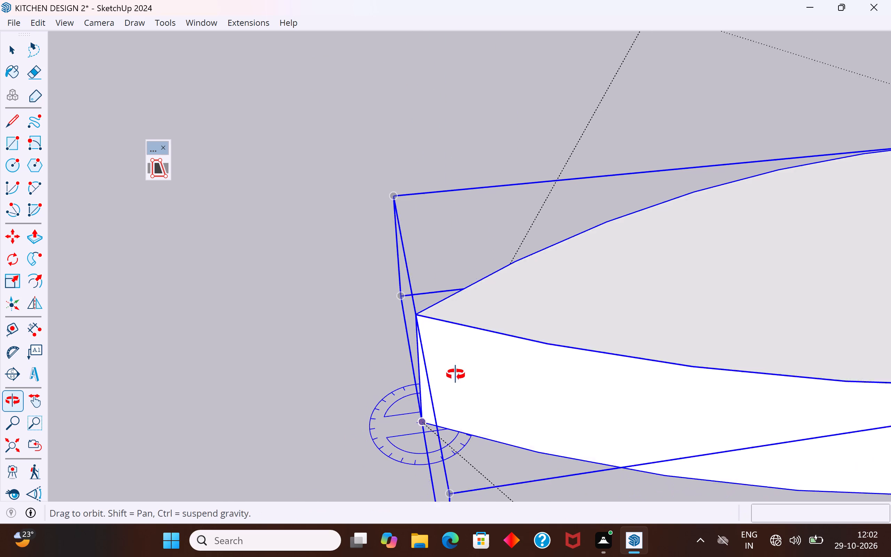
middle_drag(456, 375, 495, 317)
click(466, 395)
scroll(400, 406, down, 4)
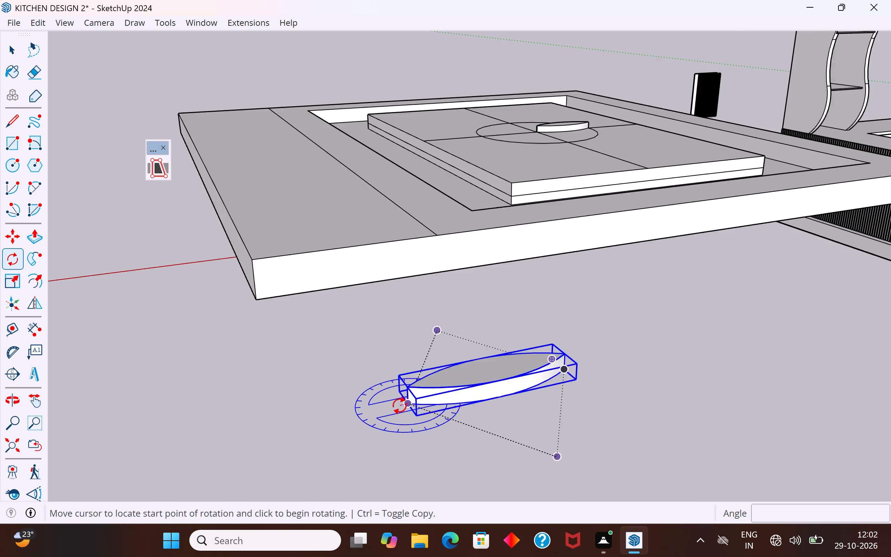
scroll(400, 406, down, 5)
middle_drag(570, 408, 459, 494)
scroll(650, 364, down, 4)
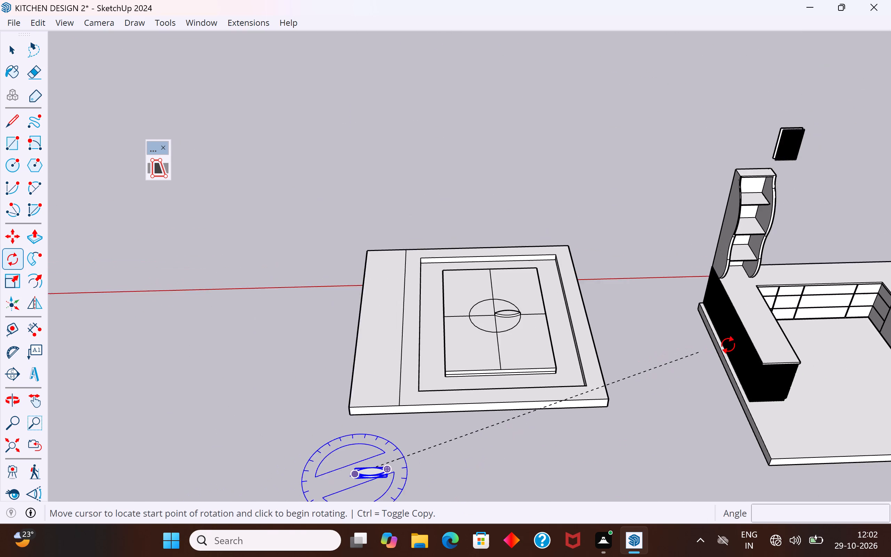
scroll(728, 345, down, 6)
scroll(575, 429, up, 10)
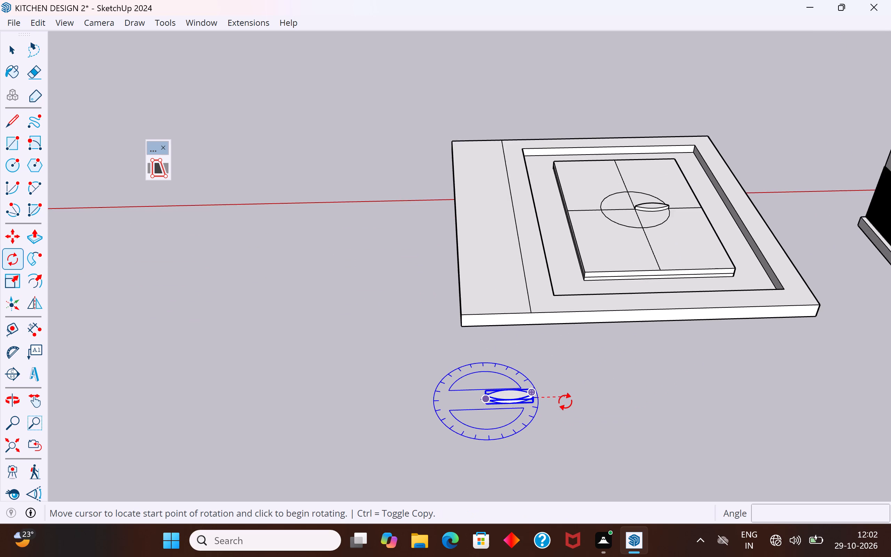
scroll(565, 402, up, 2)
scroll(533, 409, up, 4)
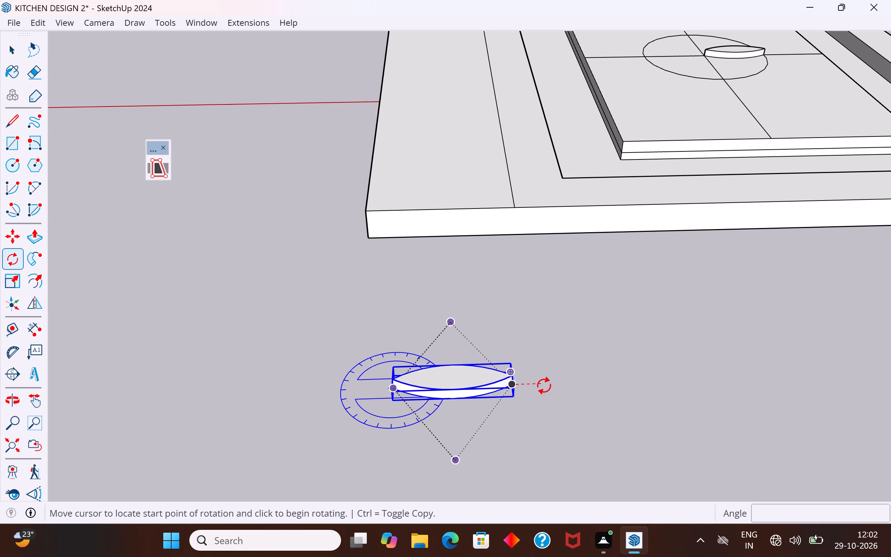
click(544, 386)
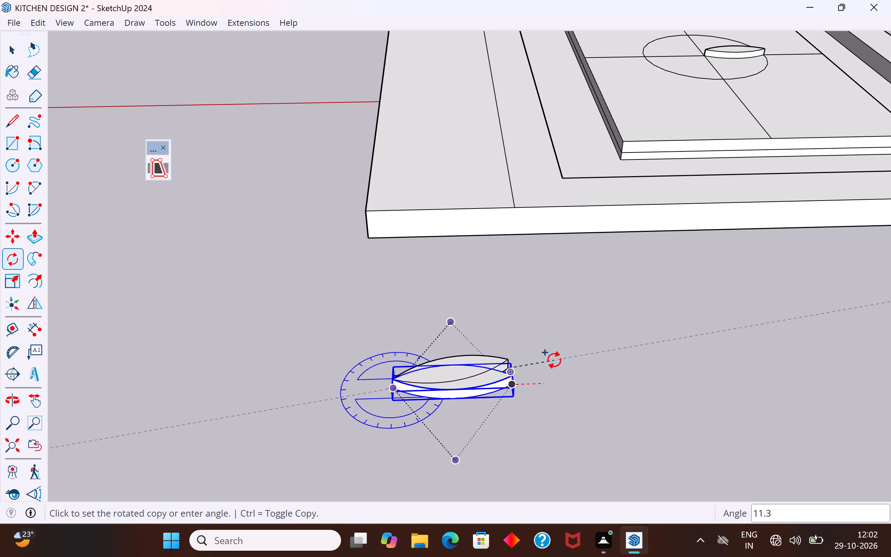
scroll(553, 356, up, 4)
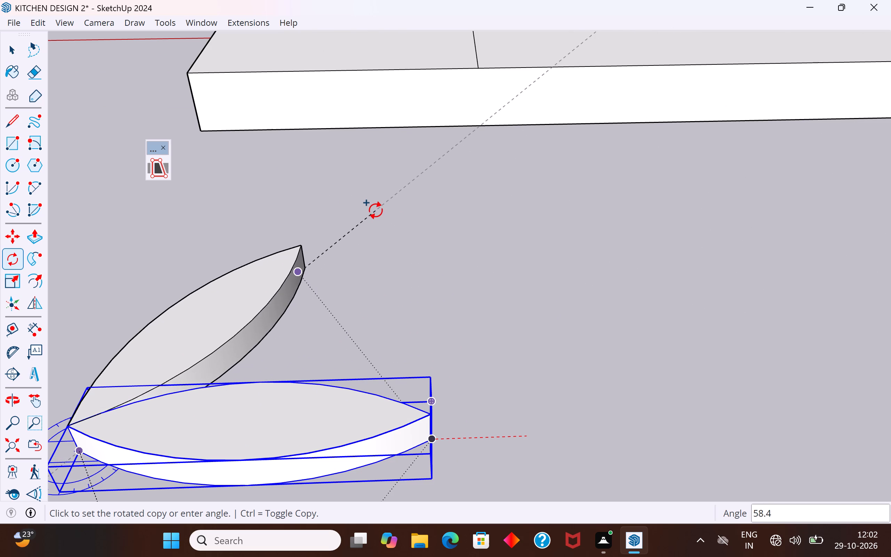
click(373, 211)
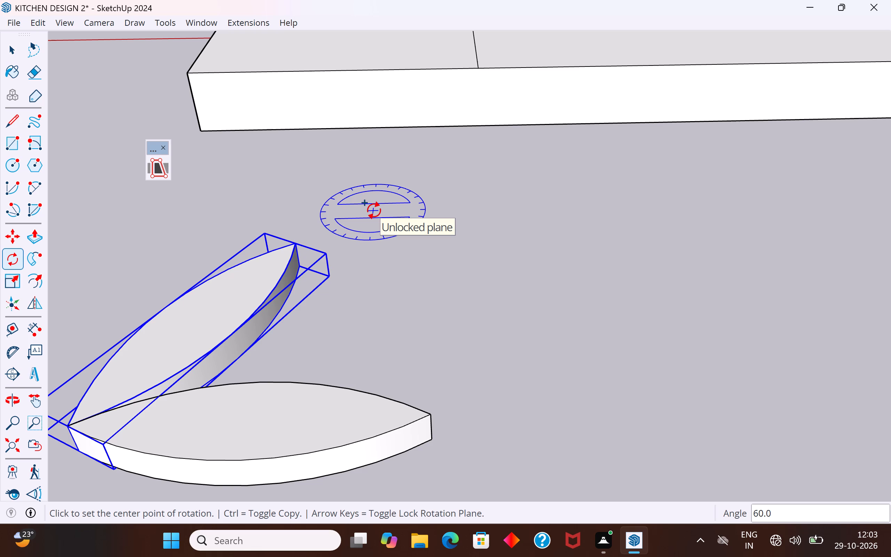
Multiply the rotated petal copy with a 6x array to complete the flower around the shared tip.
key(6)
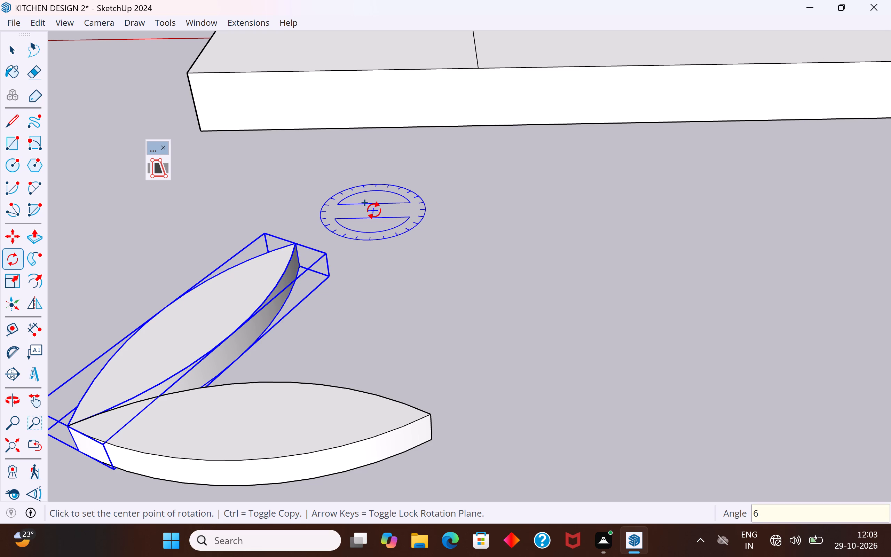
key(x)
key(Return)
scroll(389, 240, down, 6)
click(10, 48)
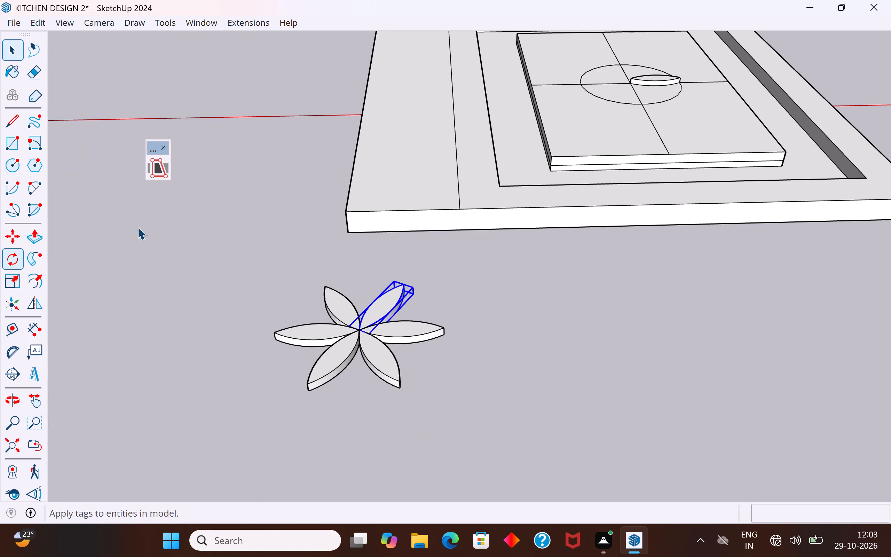
click(205, 267)
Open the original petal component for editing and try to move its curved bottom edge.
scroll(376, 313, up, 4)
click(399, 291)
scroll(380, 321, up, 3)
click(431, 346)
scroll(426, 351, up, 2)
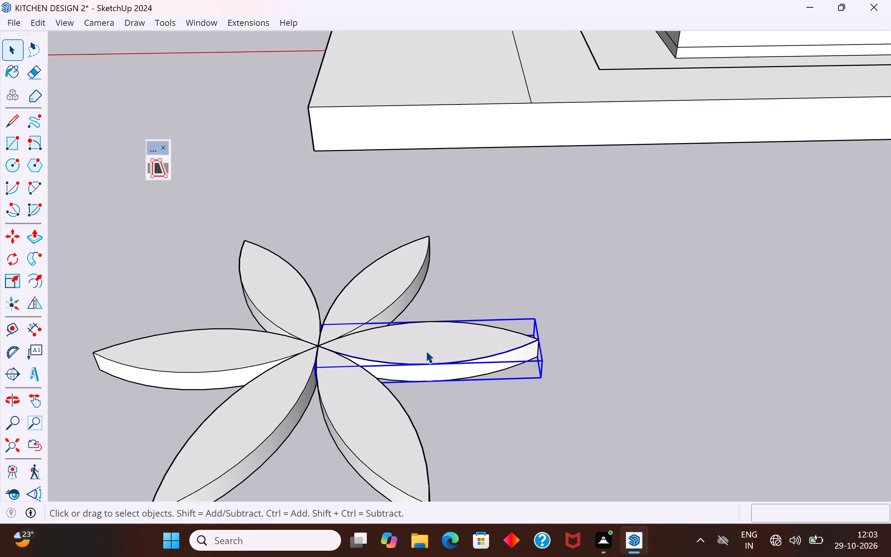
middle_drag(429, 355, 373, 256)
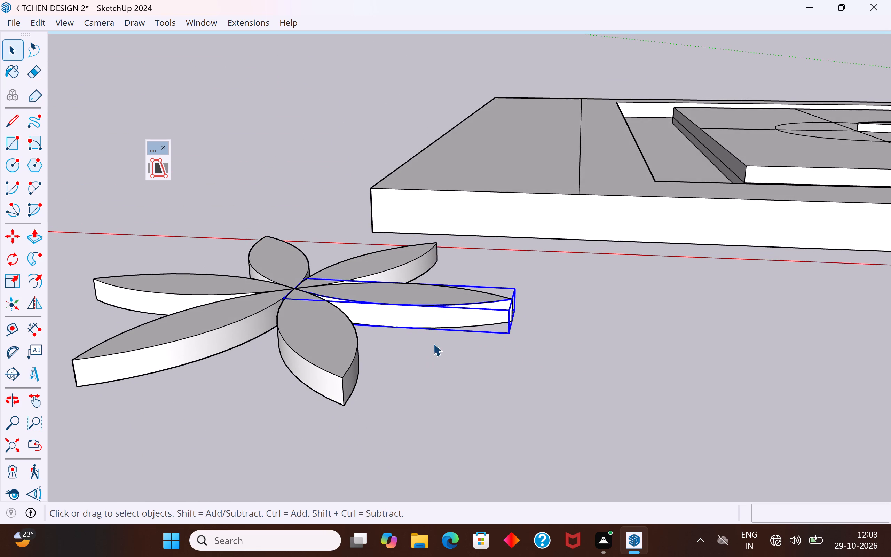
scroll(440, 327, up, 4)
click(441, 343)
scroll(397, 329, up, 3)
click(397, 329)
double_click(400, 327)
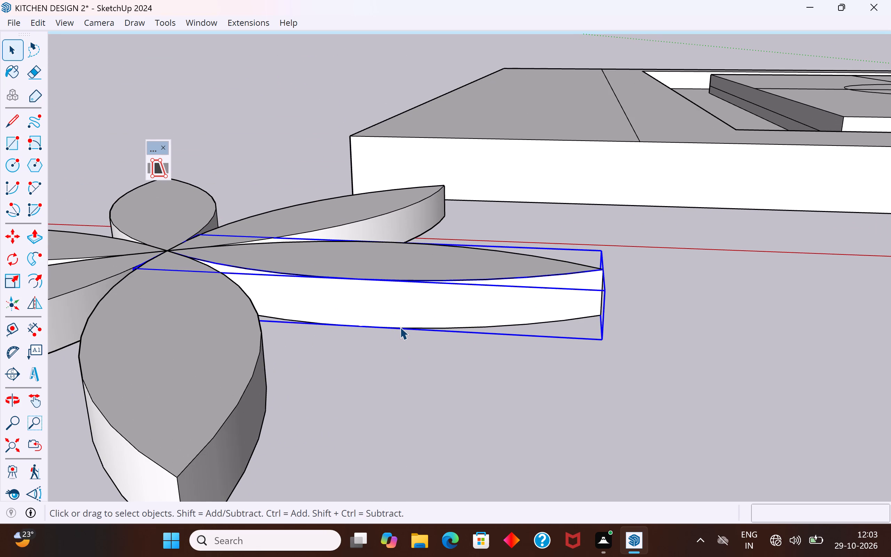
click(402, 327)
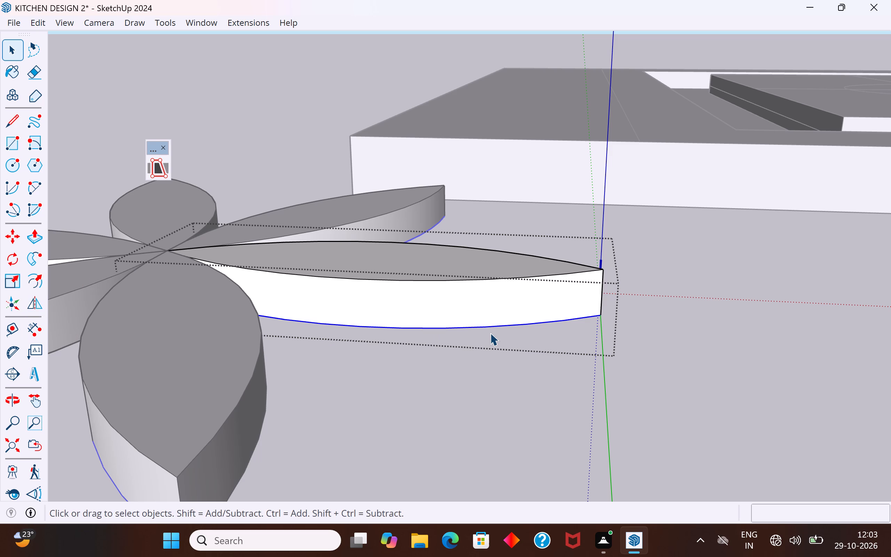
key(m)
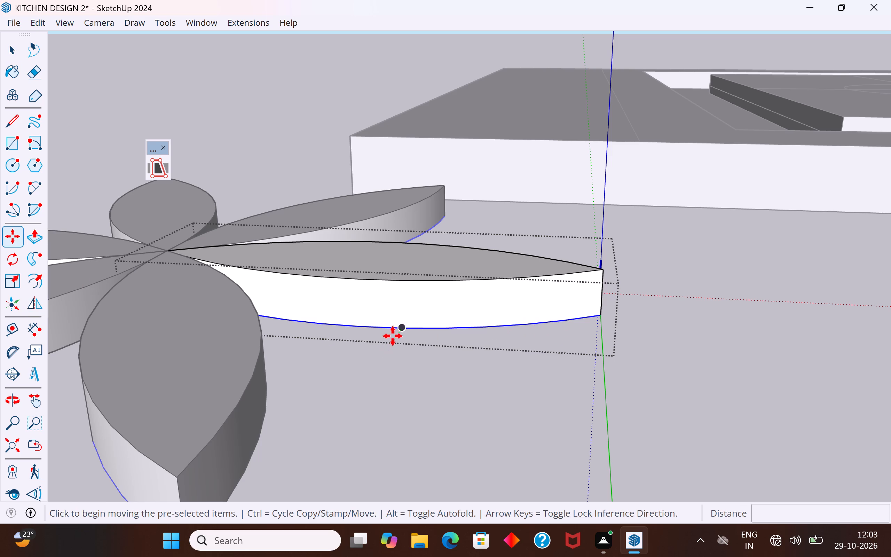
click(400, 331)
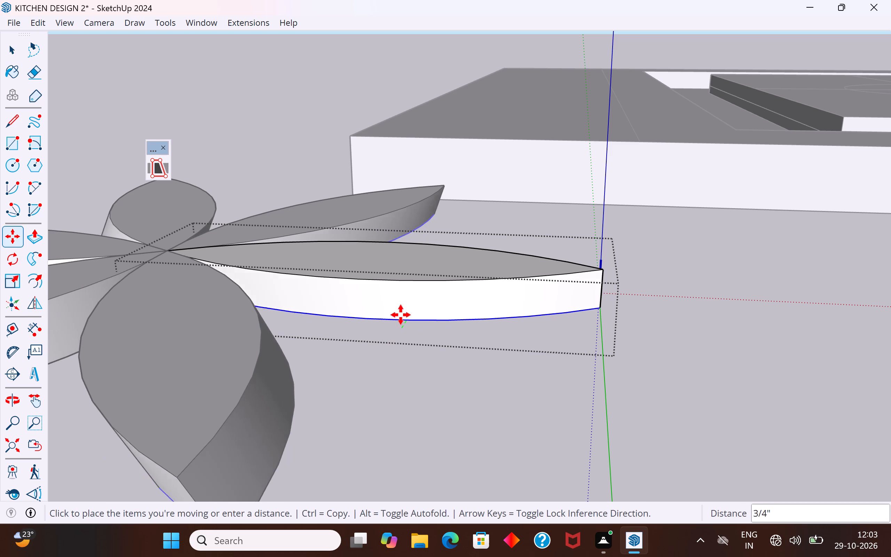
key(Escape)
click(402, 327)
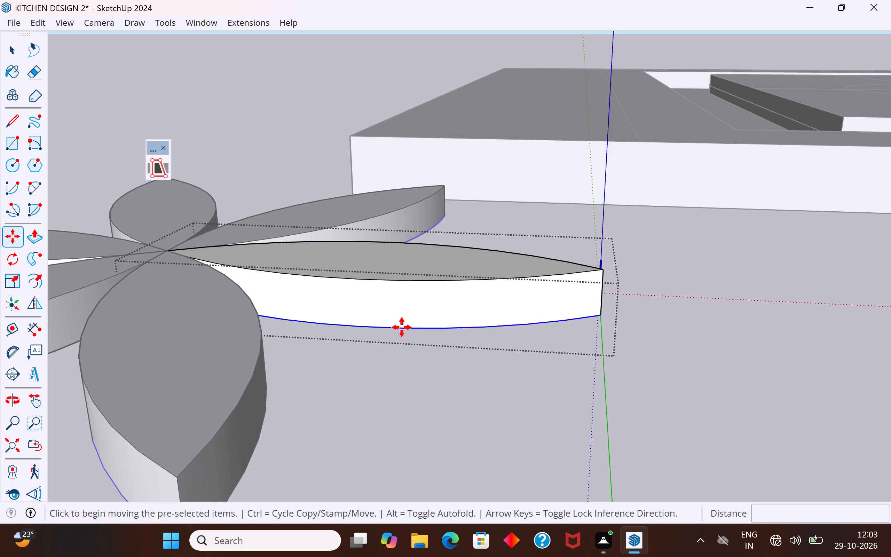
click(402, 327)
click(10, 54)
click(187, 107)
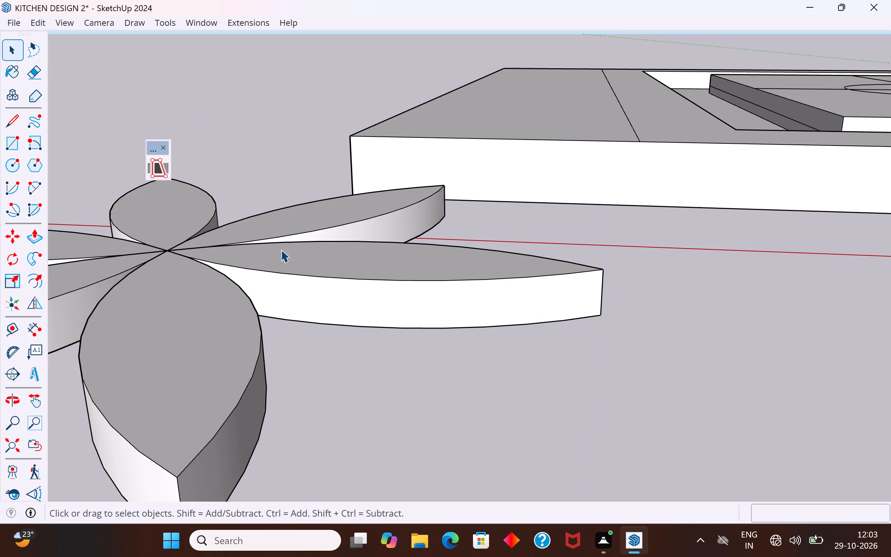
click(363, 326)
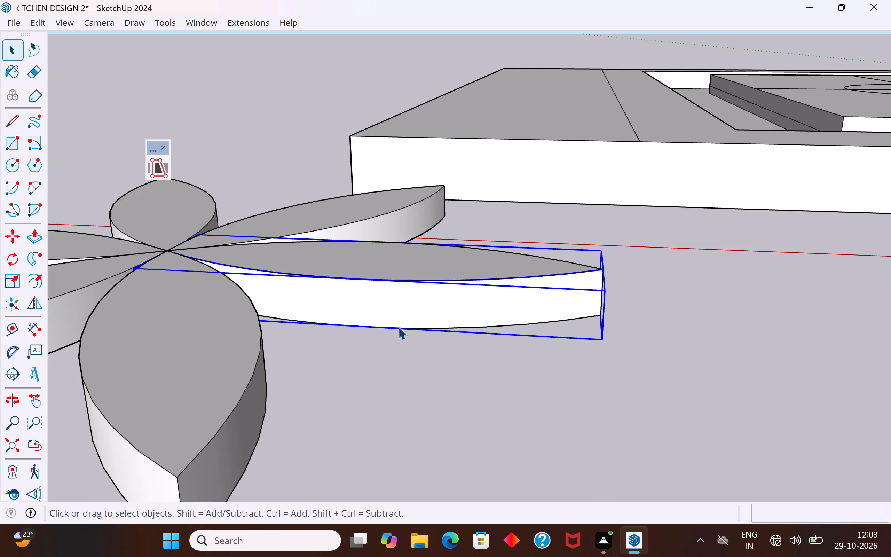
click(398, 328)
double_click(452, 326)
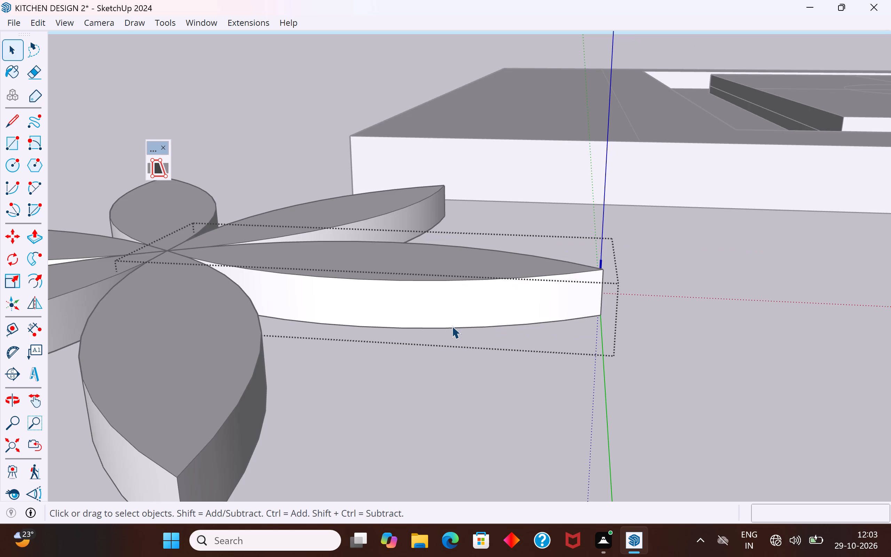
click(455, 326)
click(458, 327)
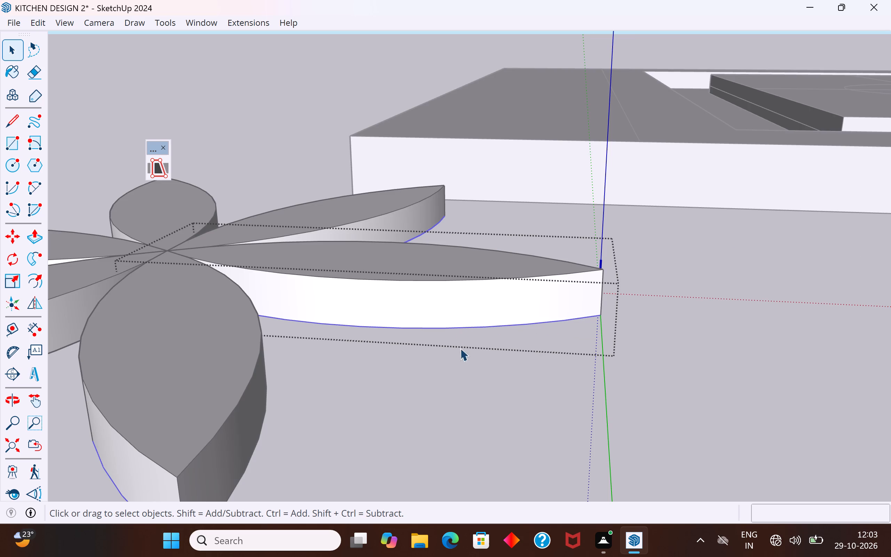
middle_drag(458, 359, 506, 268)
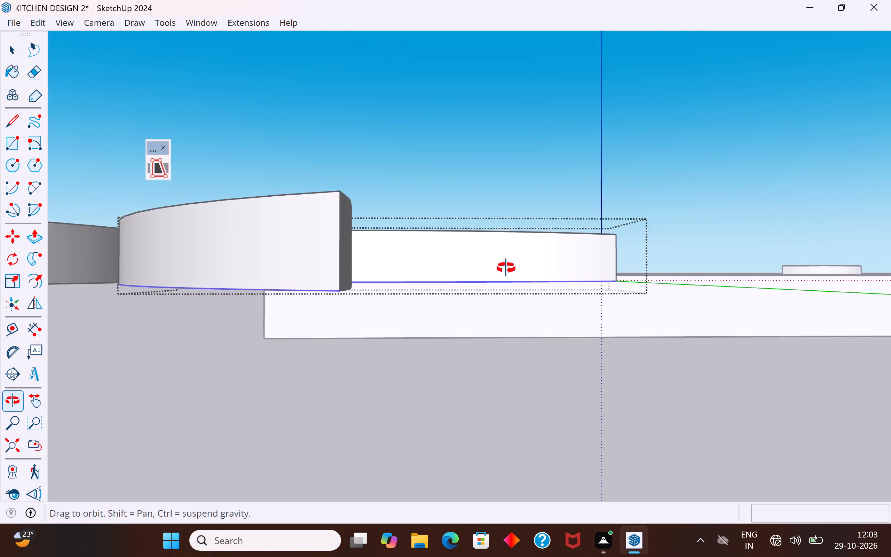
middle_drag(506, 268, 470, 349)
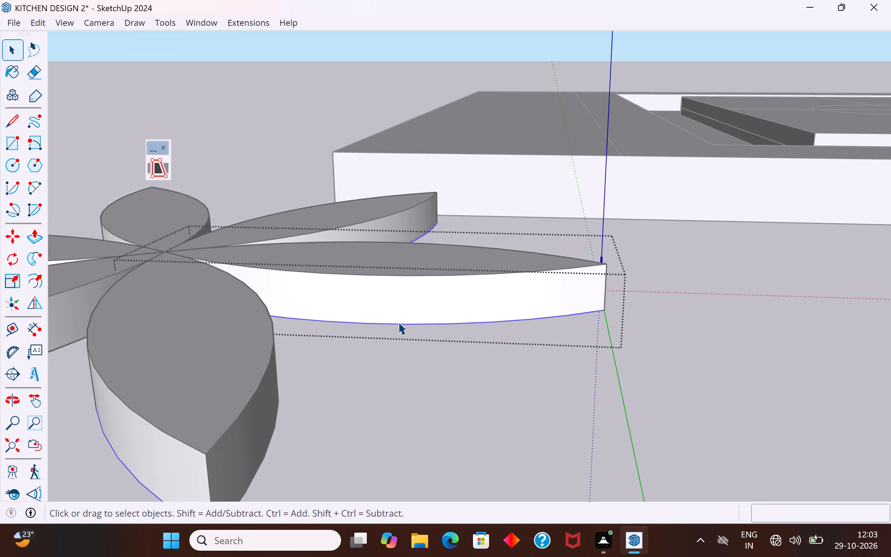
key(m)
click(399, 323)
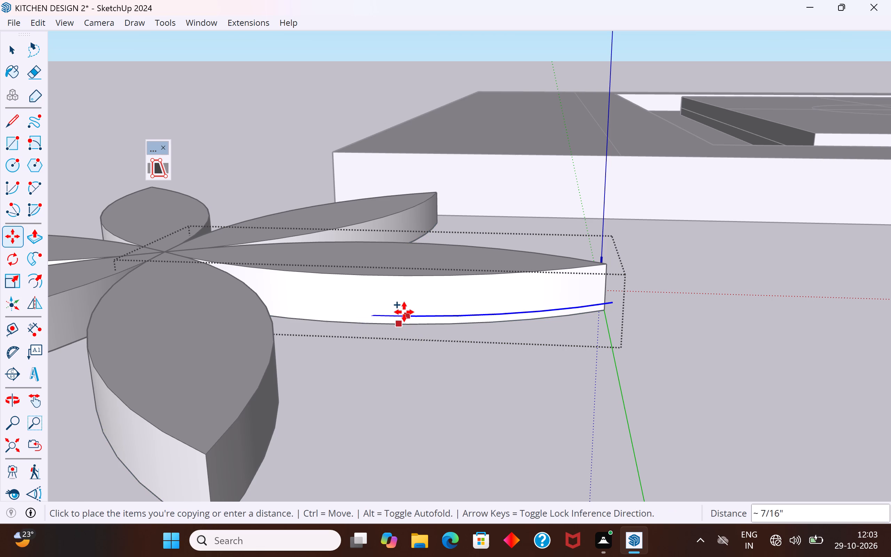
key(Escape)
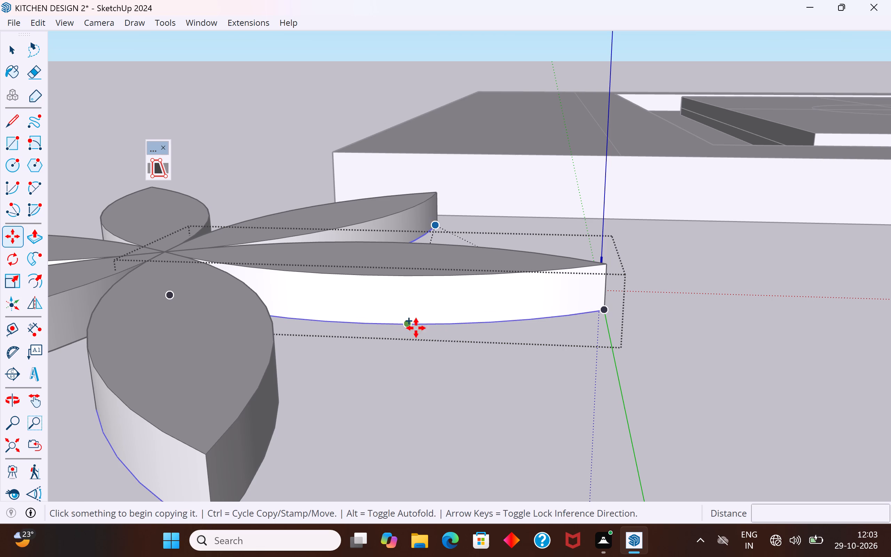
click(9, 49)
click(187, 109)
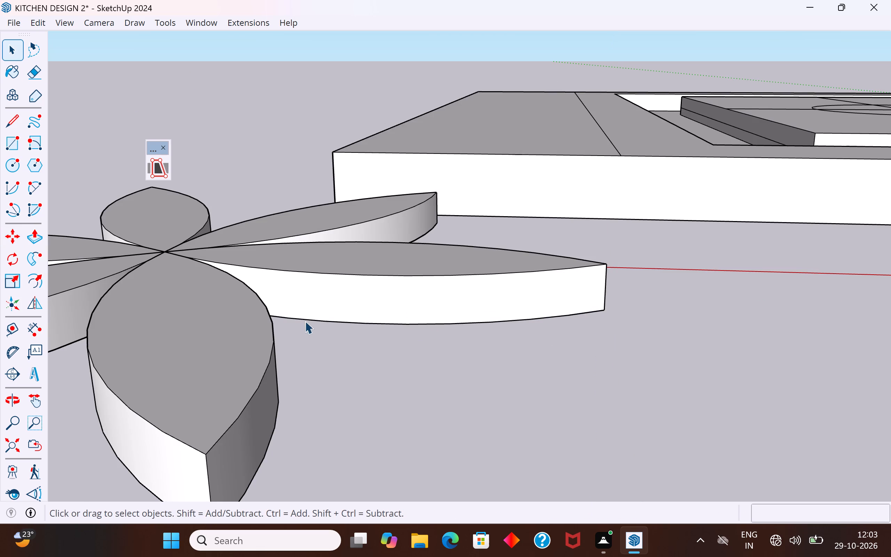
Inside the petal component, copy its curved bottom edge 5/8" straight up onto the side wall.
middle_drag(305, 321, 134, 288)
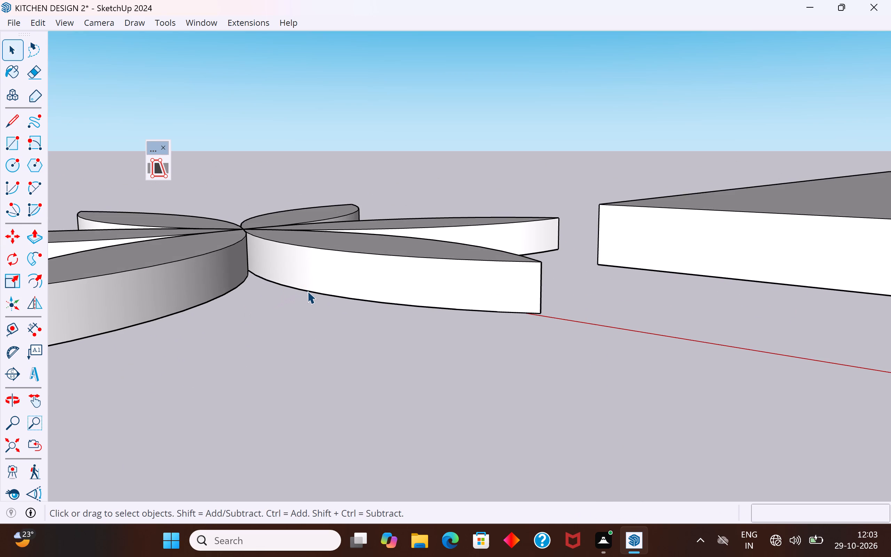
click(307, 291)
double_click(307, 291)
click(307, 291)
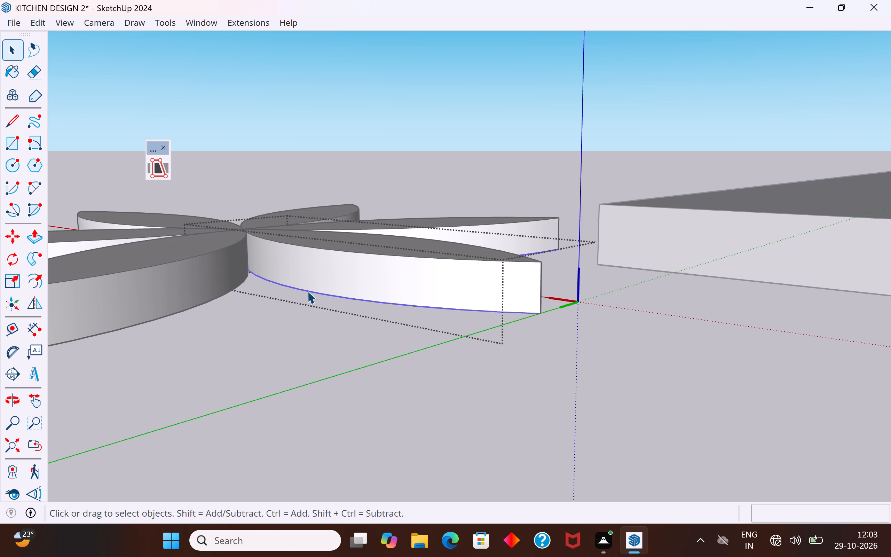
key(m)
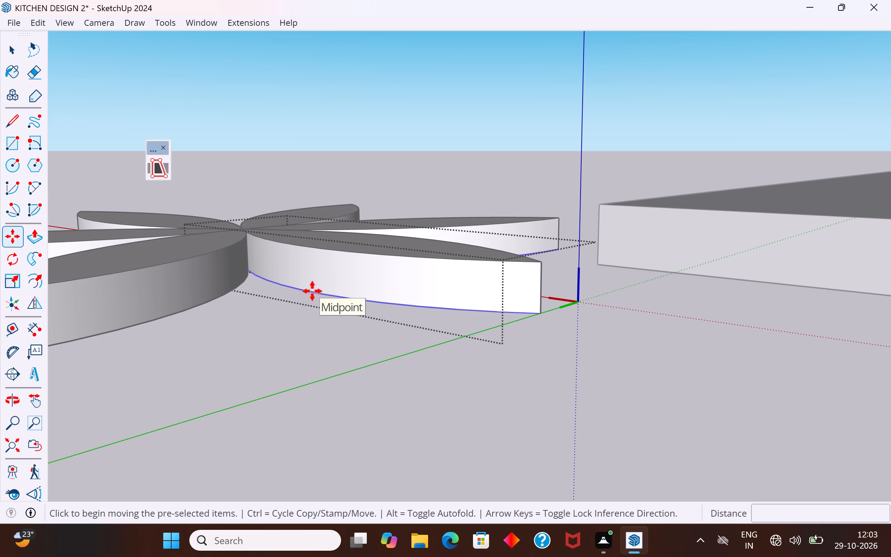
click(312, 291)
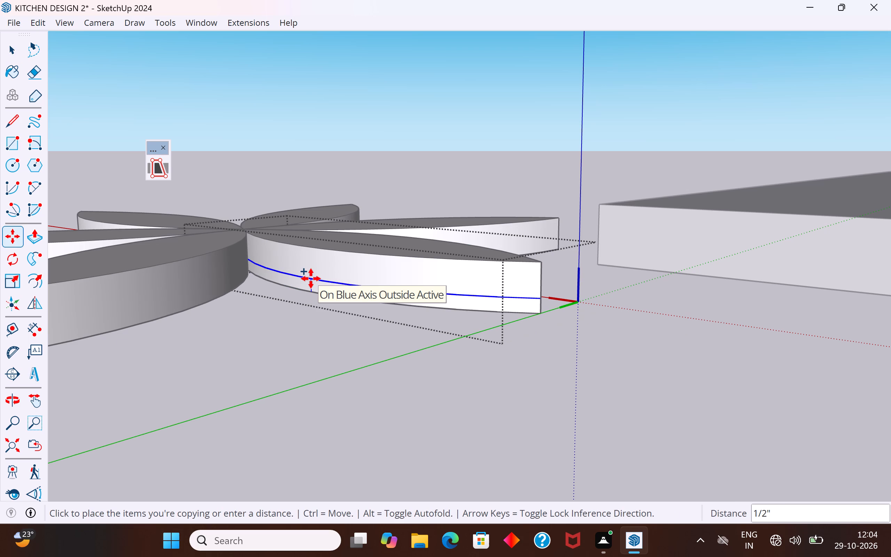
click(311, 275)
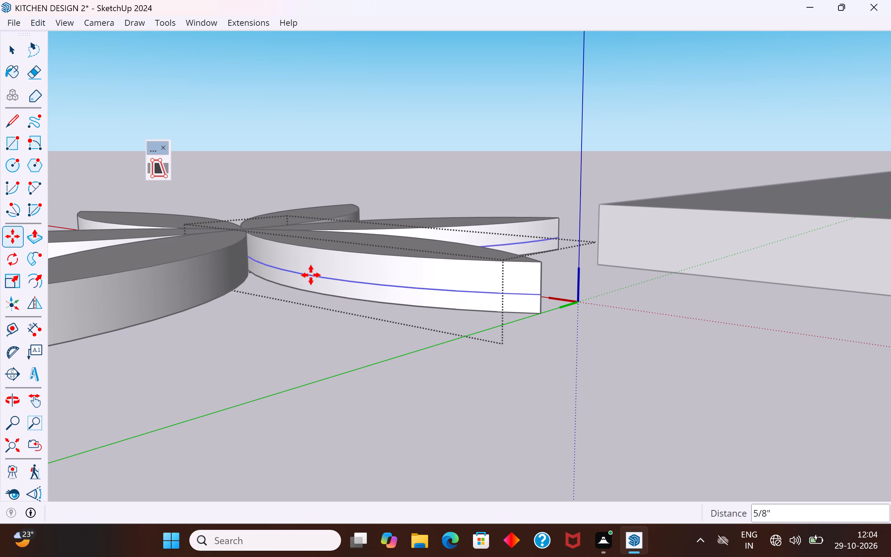
click(3, 48)
click(259, 104)
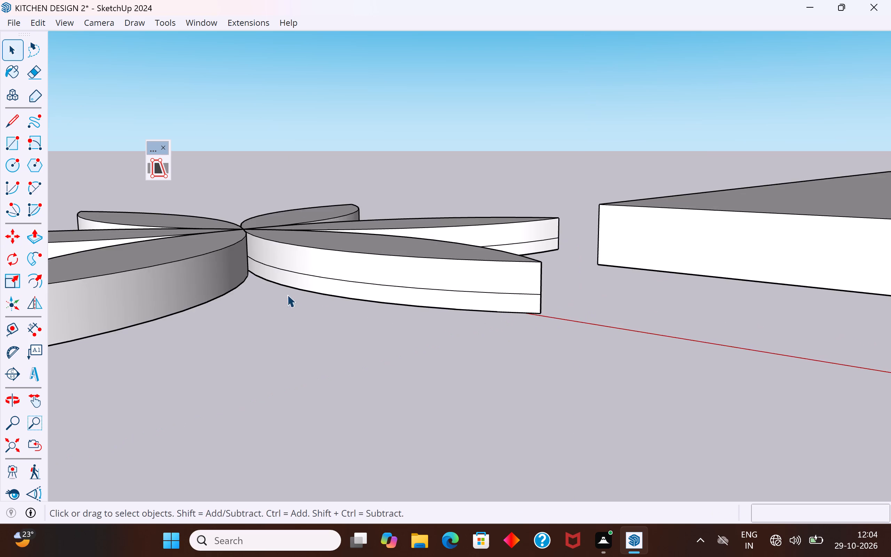
In the petal component, copy the bottom curve of the still undivided side about 5/8" up from its inner tip, then close the component.
middle_drag(297, 303, 540, 290)
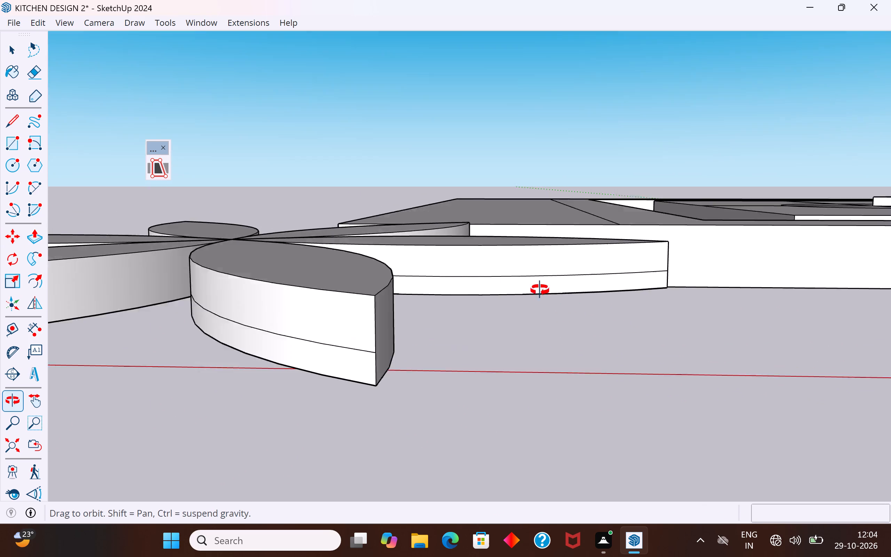
middle_drag(540, 290, 511, 296)
scroll(460, 201, down, 5)
middle_drag(461, 199, 457, 374)
scroll(426, 216, down, 4)
middle_drag(400, 442, 266, 398)
middle_drag(397, 361, 381, 364)
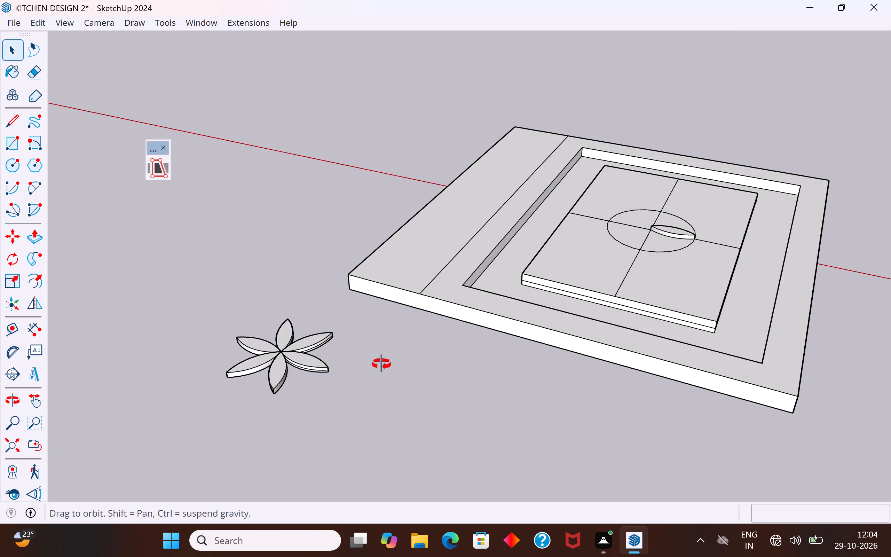
middle_drag(381, 364, 287, 310)
scroll(240, 308, up, 7)
middle_drag(328, 300, 302, 324)
scroll(156, 324, up, 12)
middle_drag(169, 323, 190, 308)
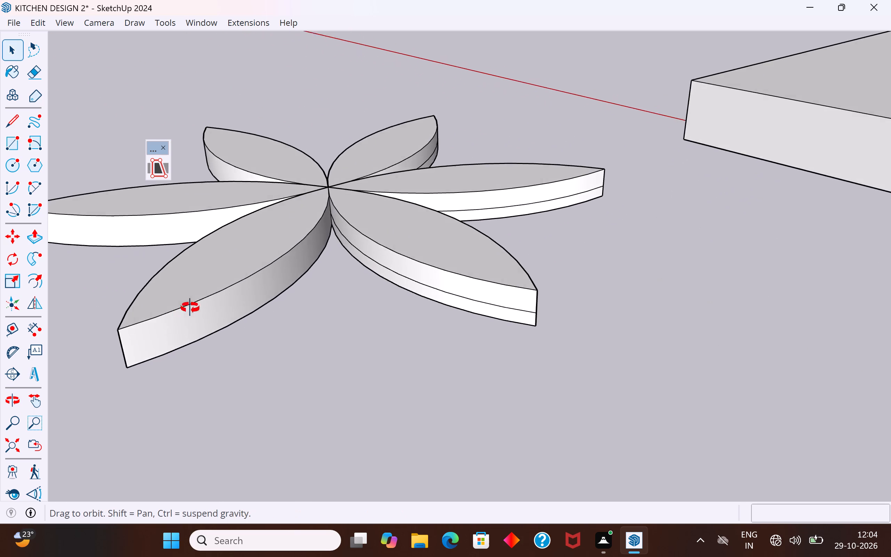
middle_drag(190, 308, 206, 283)
scroll(208, 300, up, 2)
click(215, 319)
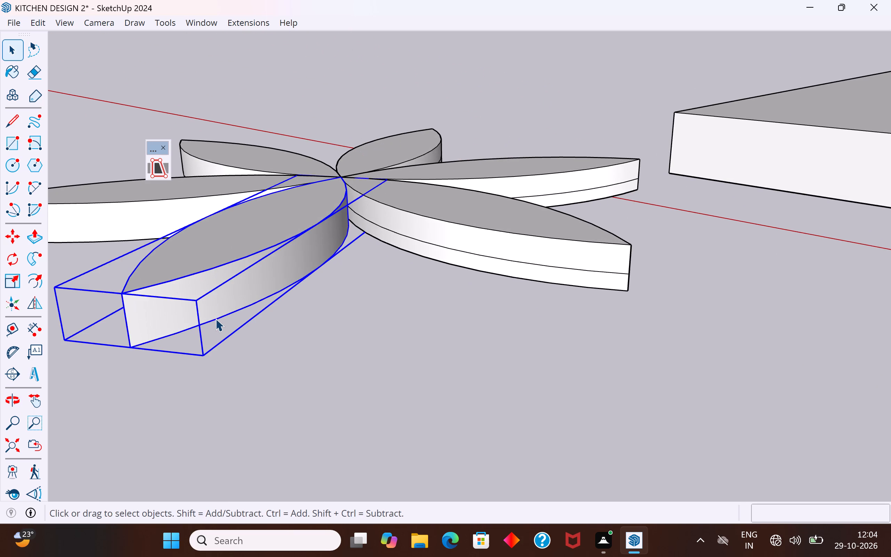
double_click(216, 319)
click(216, 319)
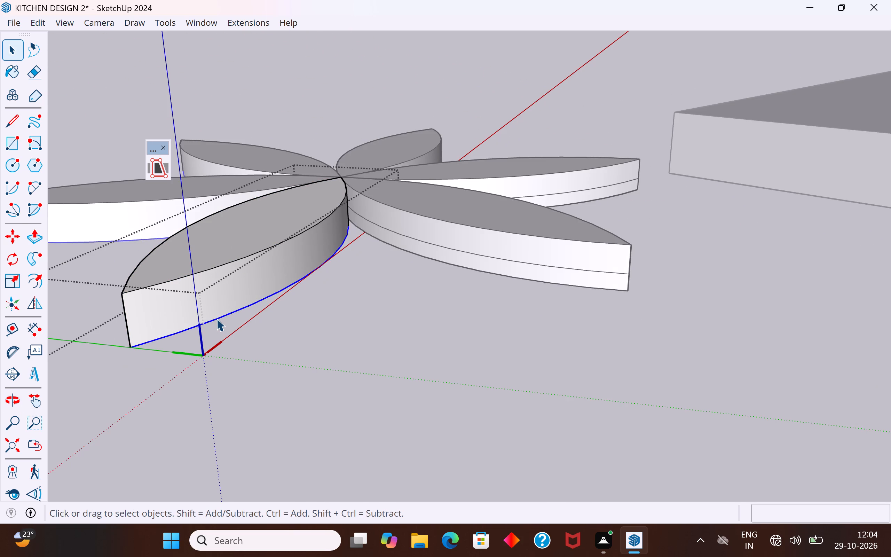
key(m)
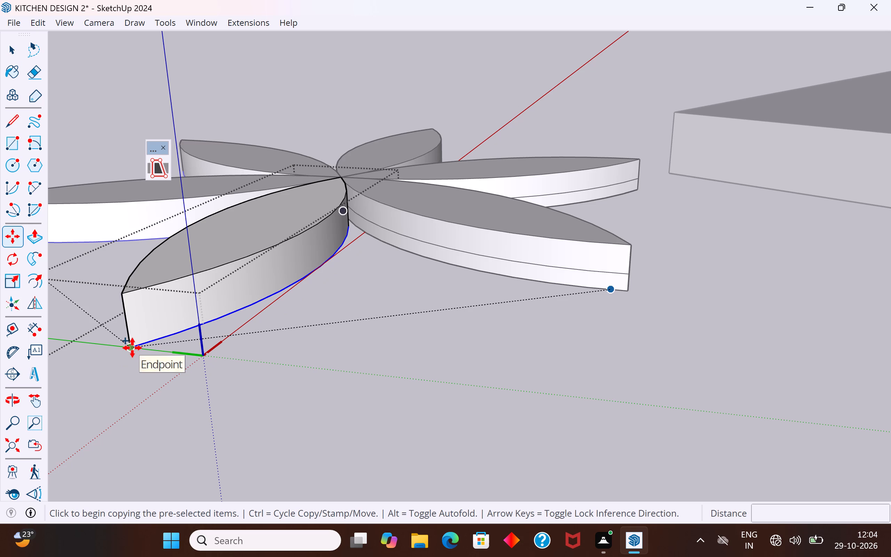
click(132, 348)
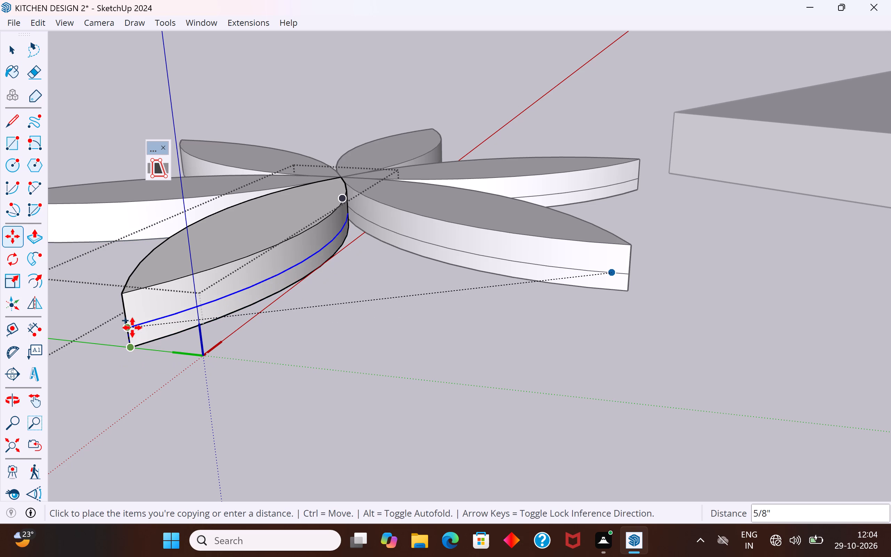
key(Escape)
key(grave)
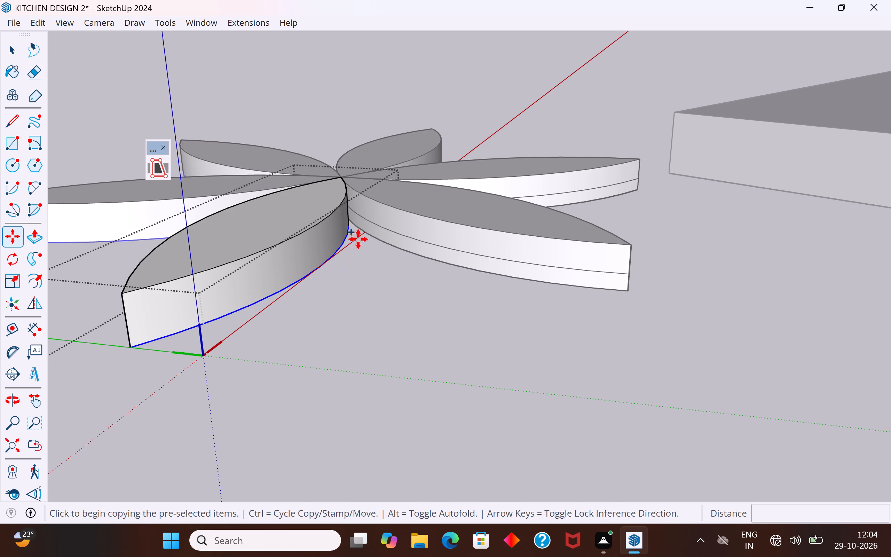
scroll(358, 241, up, 8)
middle_drag(360, 223, 270, 225)
middle_drag(285, 220, 329, 193)
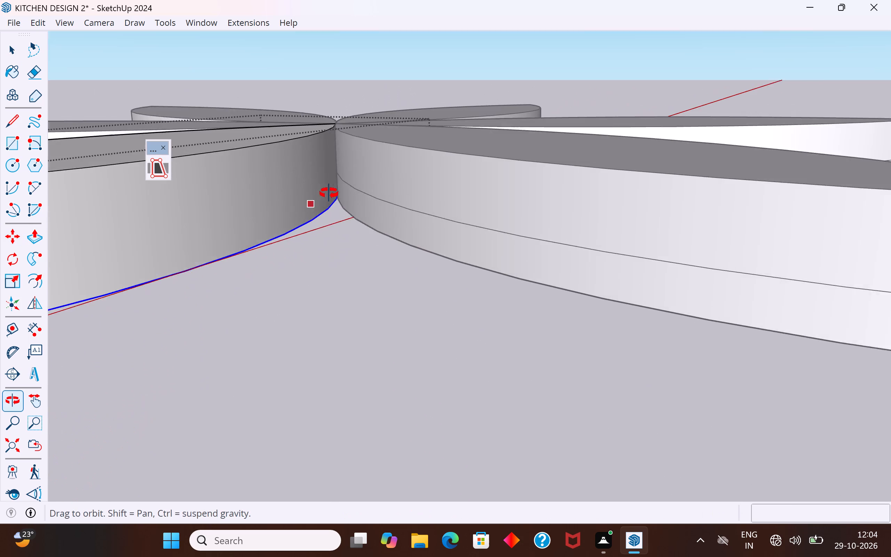
middle_drag(329, 193, 337, 202)
click(338, 205)
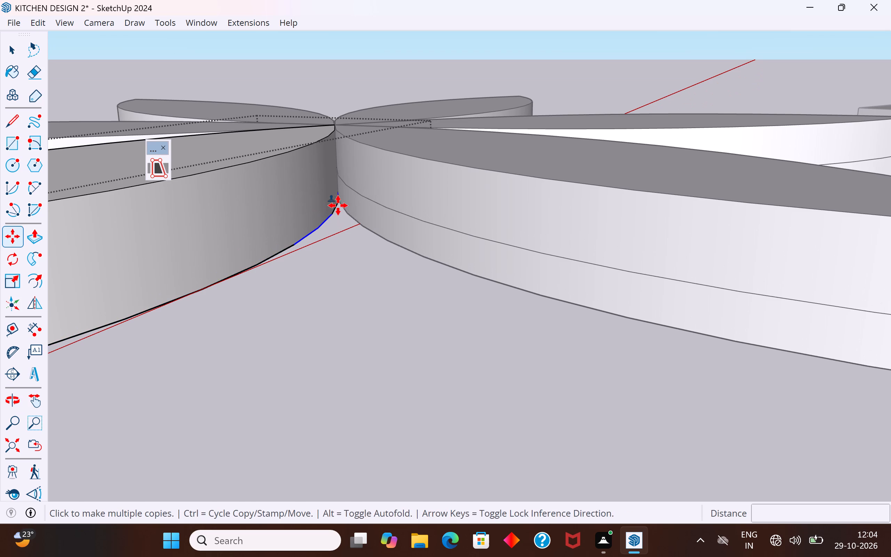
scroll(335, 180, up, 7)
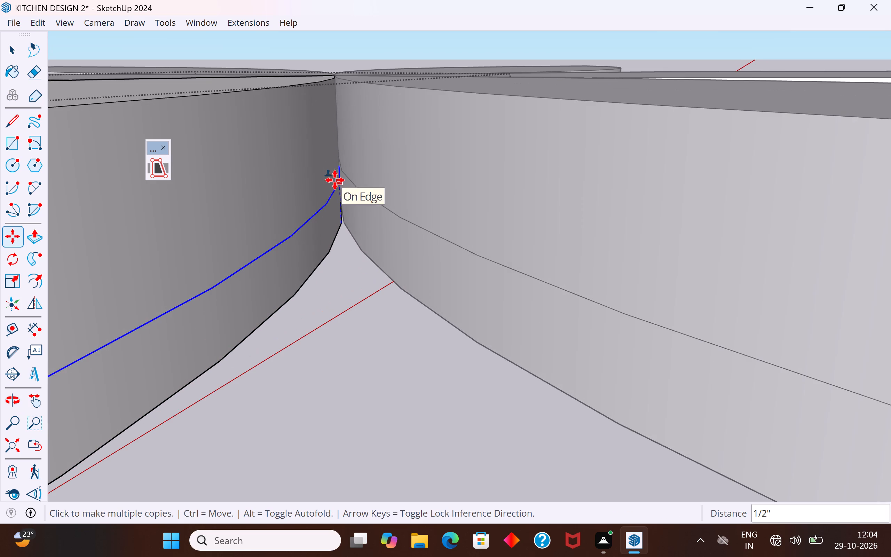
scroll(335, 174, up, 4)
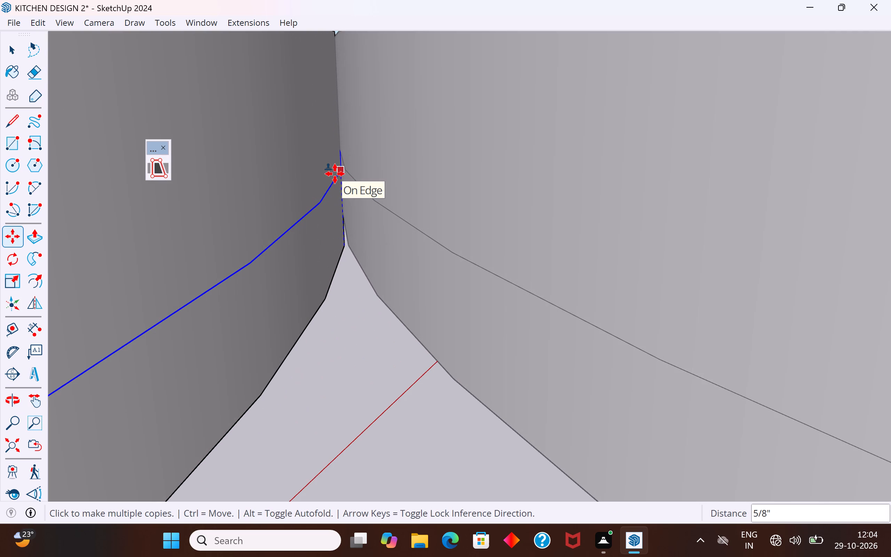
click(335, 174)
scroll(402, 252, down, 9)
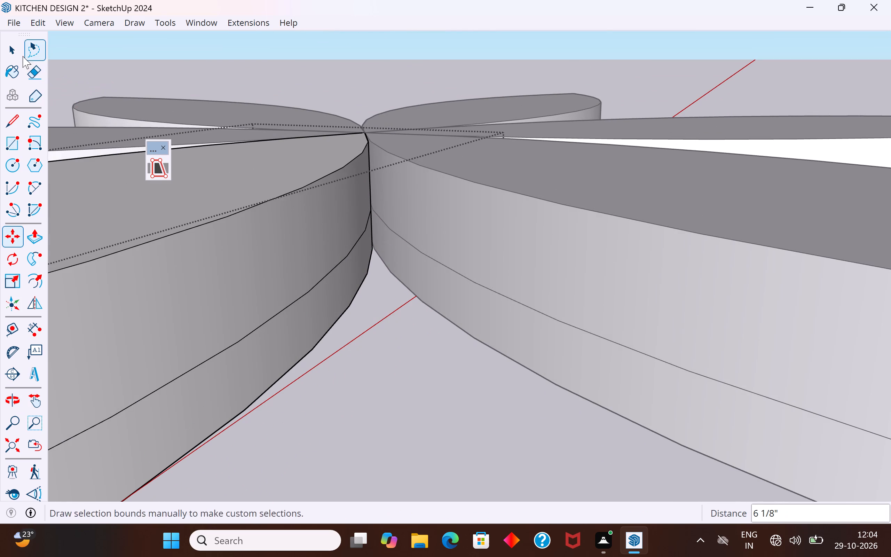
click(15, 51)
click(143, 70)
Open the original petal component for editing and try Push/Pull on the curved side face of its lower band.
scroll(415, 172, down, 11)
middle_drag(352, 311, 497, 214)
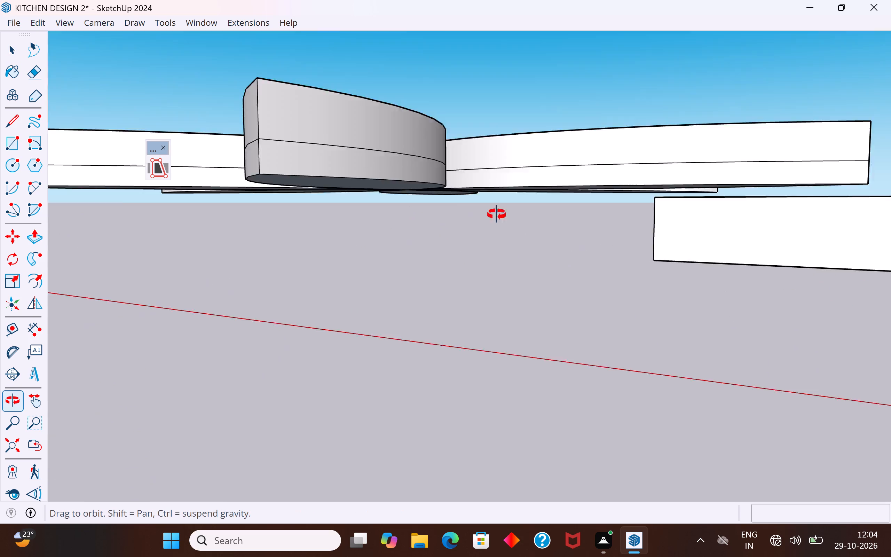
middle_drag(497, 214, 387, 292)
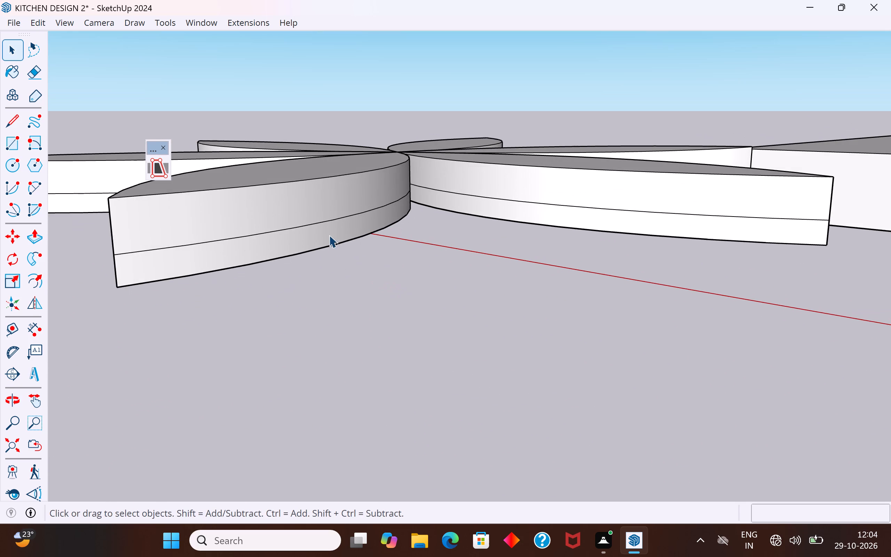
click(328, 234)
double_click(329, 233)
click(330, 233)
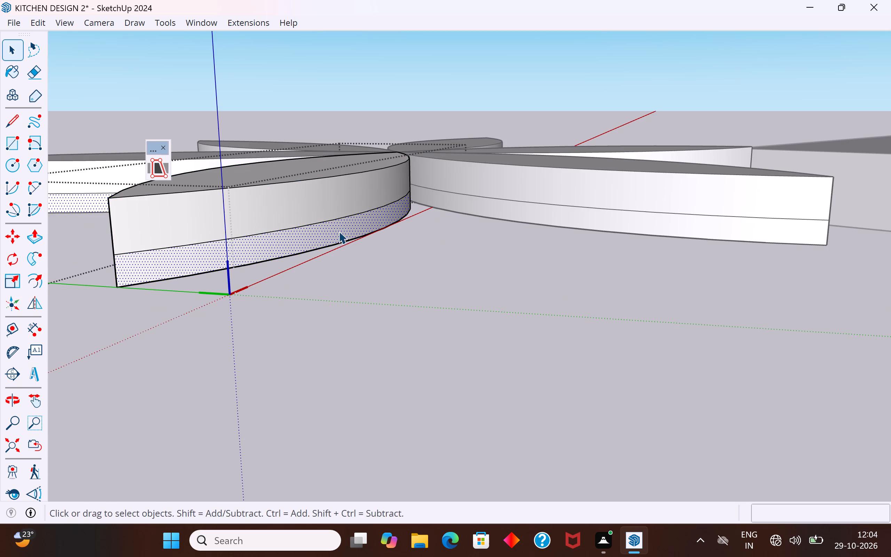
middle_drag(396, 268, 497, 249)
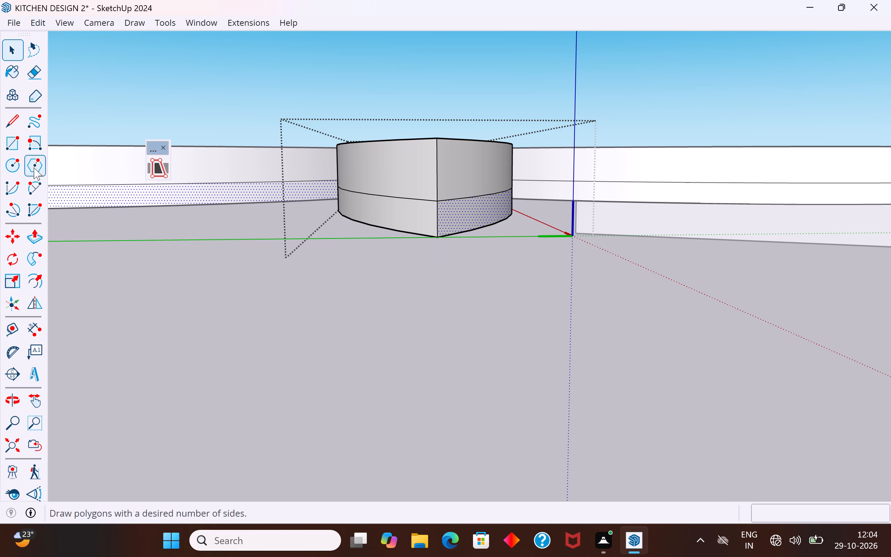
click(40, 237)
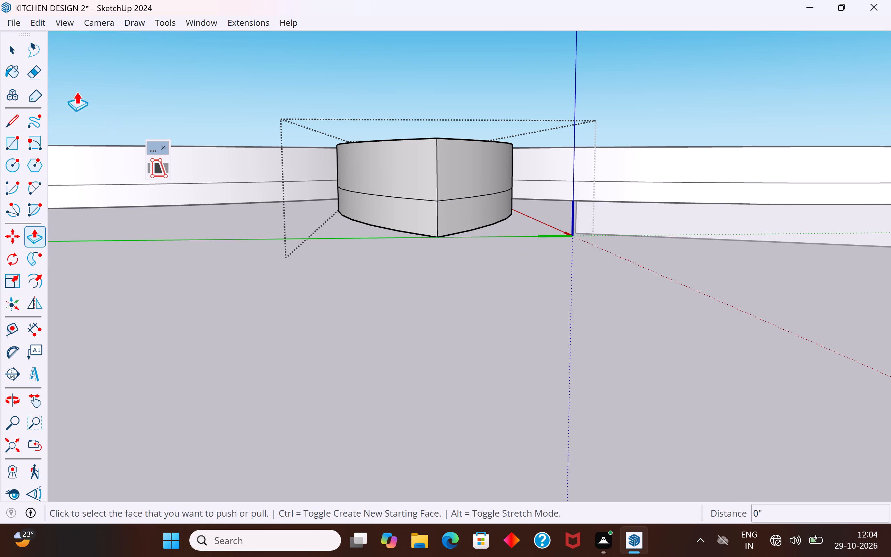
click(10, 53)
Inside the petal component, offset the outline of the underside face about 7/16" inward, then close the component.
middle_drag(368, 298, 353, 266)
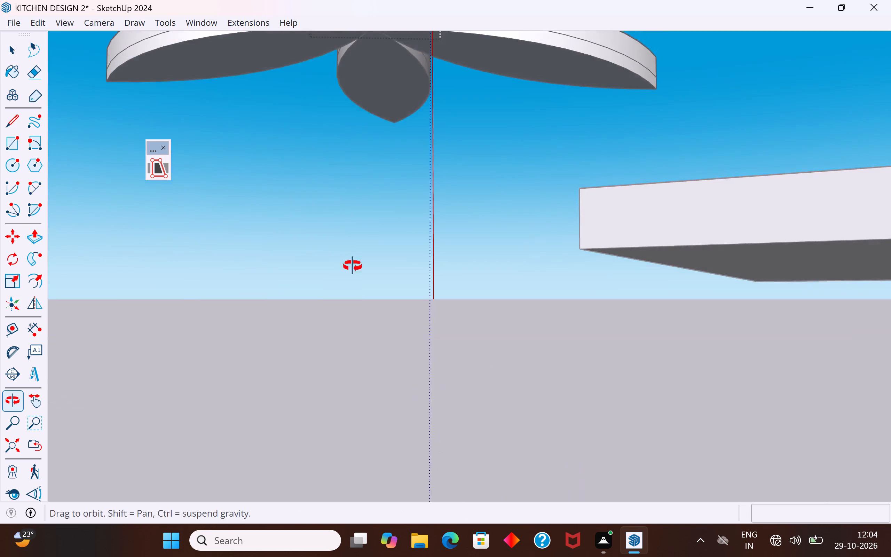
middle_drag(353, 266, 353, 295)
scroll(358, 216, down, 3)
middle_drag(356, 236, 369, 182)
click(392, 62)
scroll(388, 290, down, 4)
double_click(395, 84)
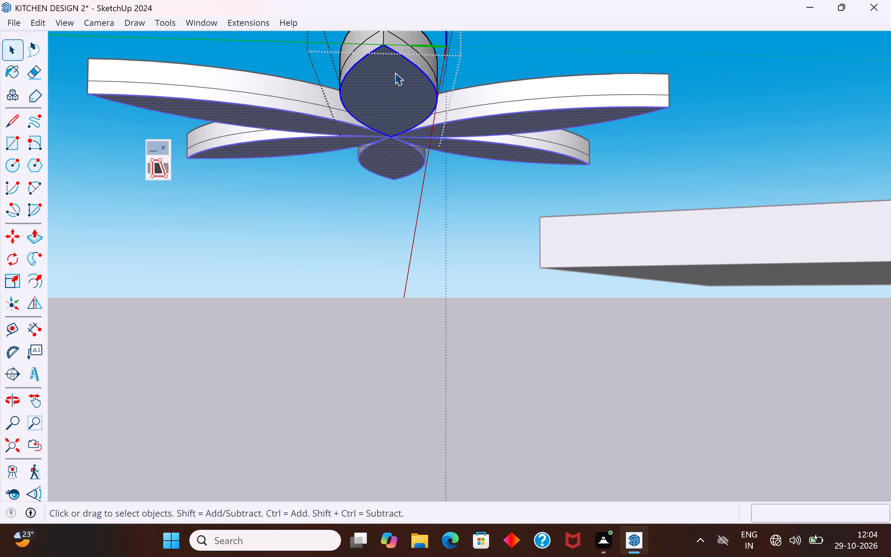
click(395, 72)
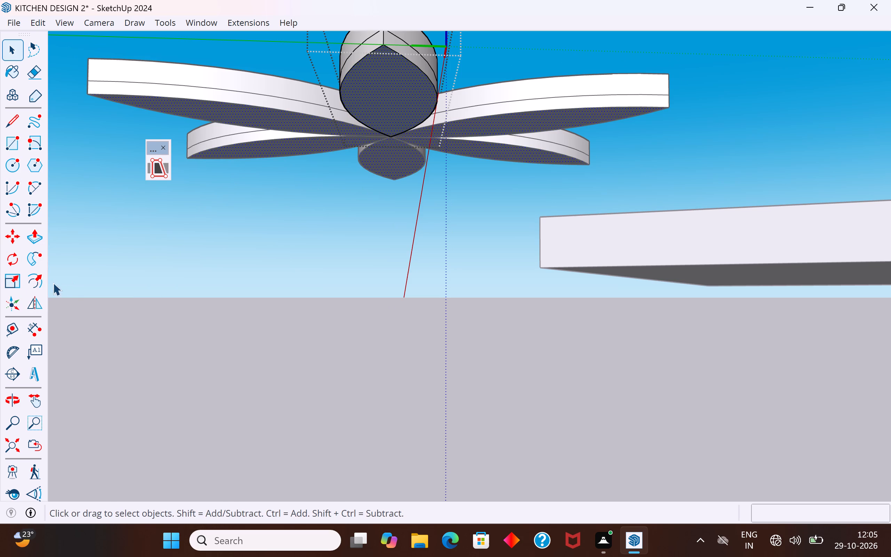
click(29, 277)
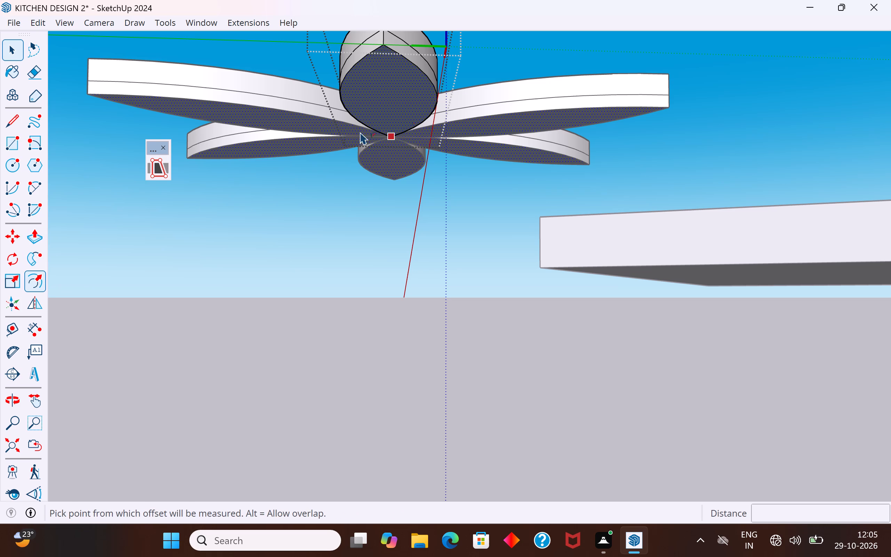
drag(344, 88, 351, 85)
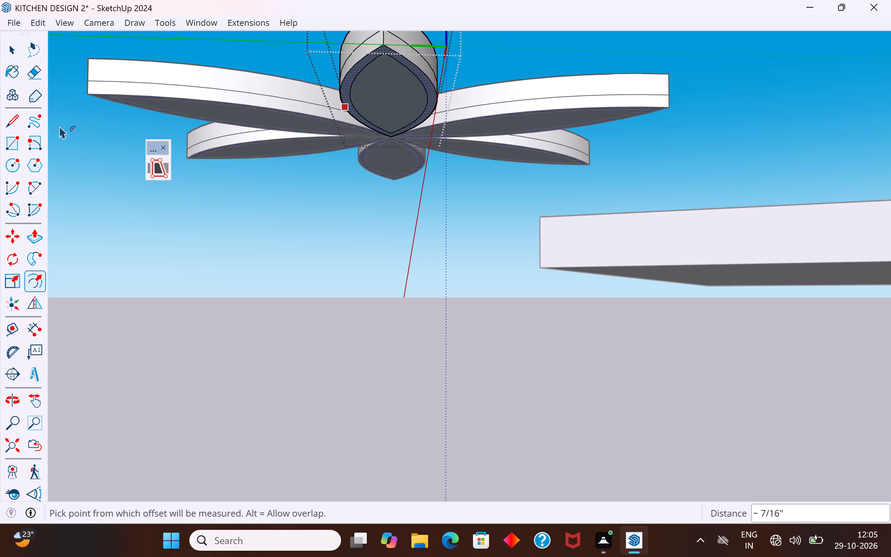
middle_drag(457, 167, 420, 142)
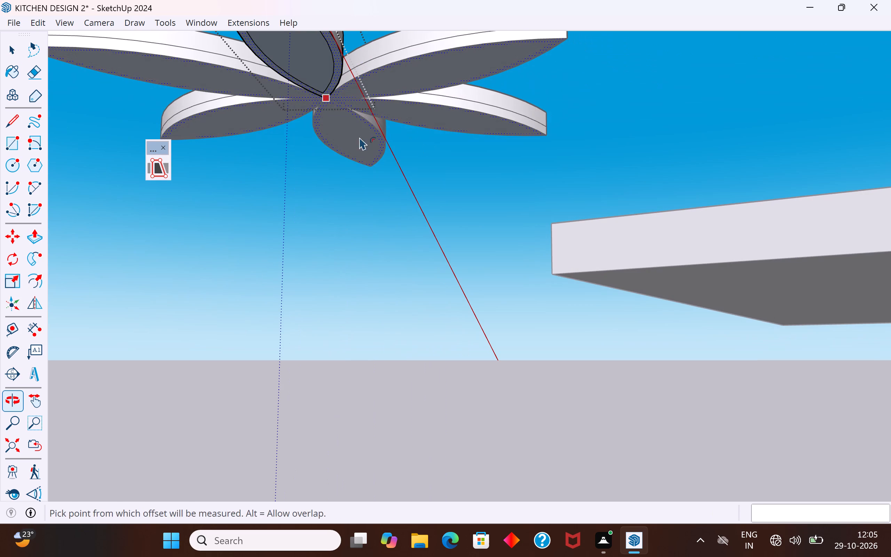
click(14, 53)
click(294, 262)
Examine the flower from below, above and the side to check the inset outlines and lower bands of the petals.
middle_drag(309, 263, 321, 270)
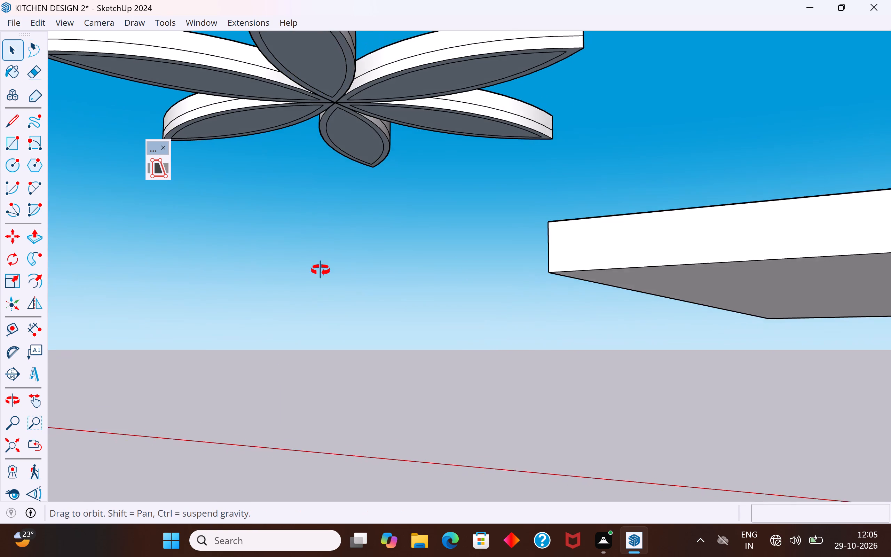
middle_drag(321, 270, 386, 295)
scroll(336, 372, down, 3)
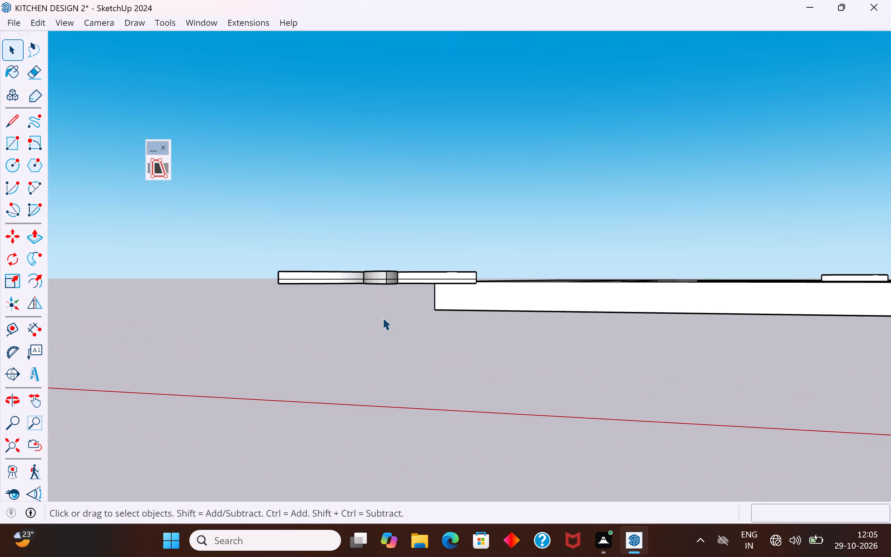
middle_drag(385, 312, 376, 250)
scroll(386, 156, up, 3)
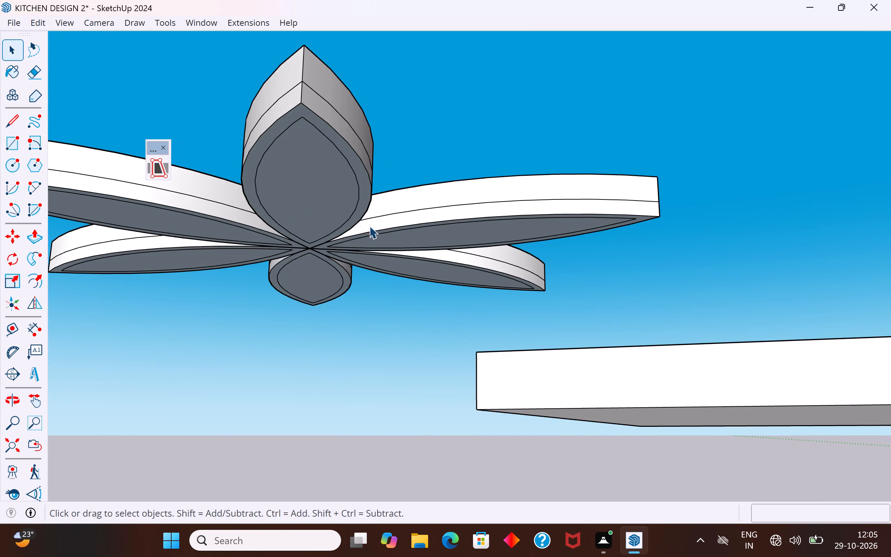
middle_drag(369, 226, 394, 26)
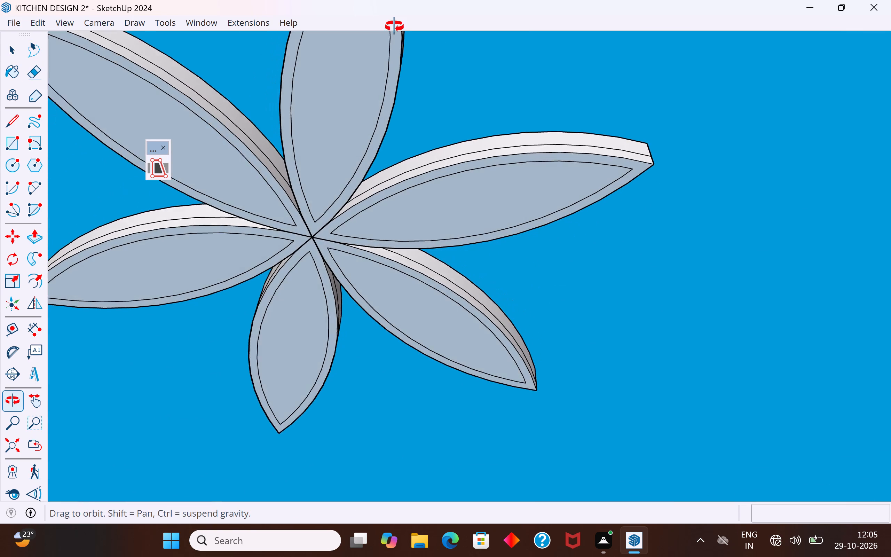
middle_drag(394, 26, 395, 456)
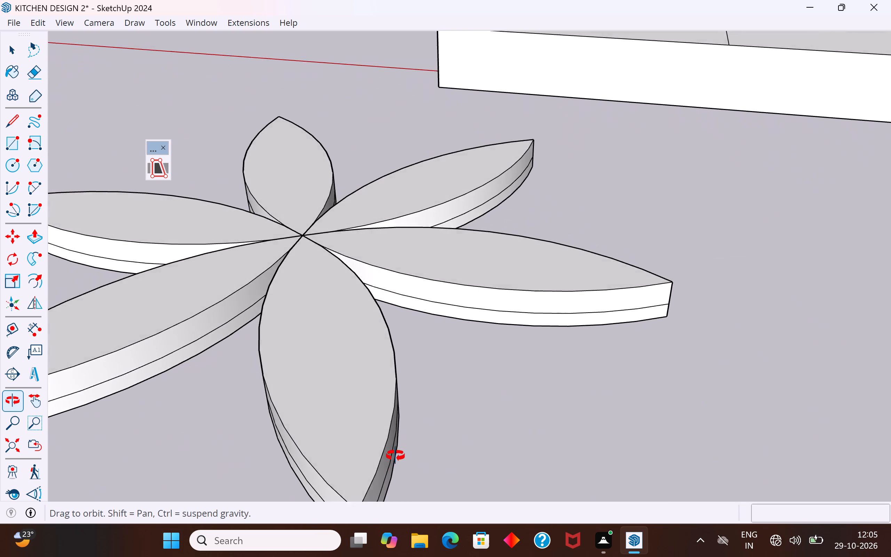
middle_drag(395, 456, 366, 214)
scroll(317, 104, up, 3)
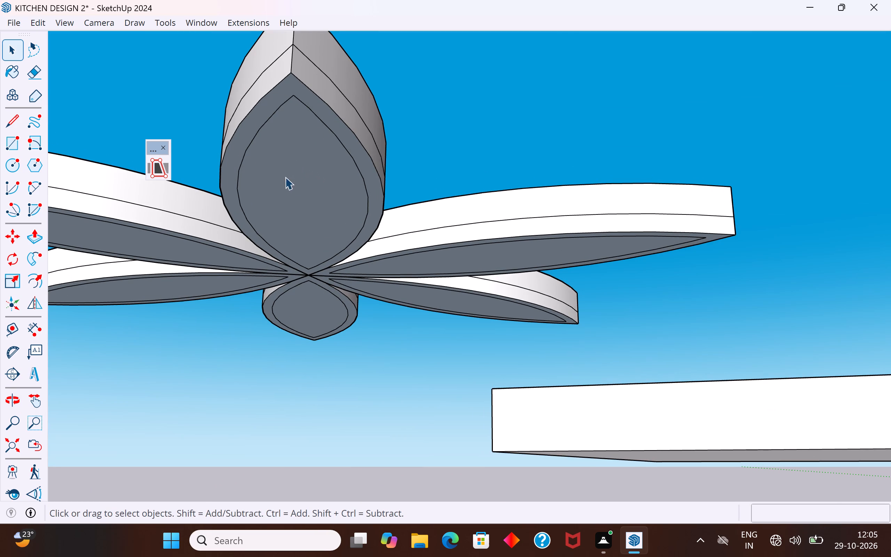
middle_drag(288, 179, 324, 208)
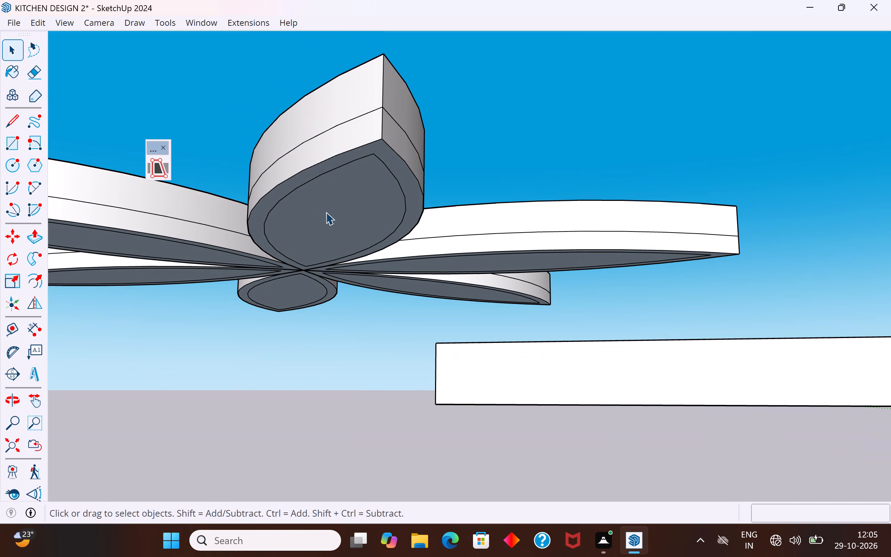
middle_drag(309, 194, 300, 191)
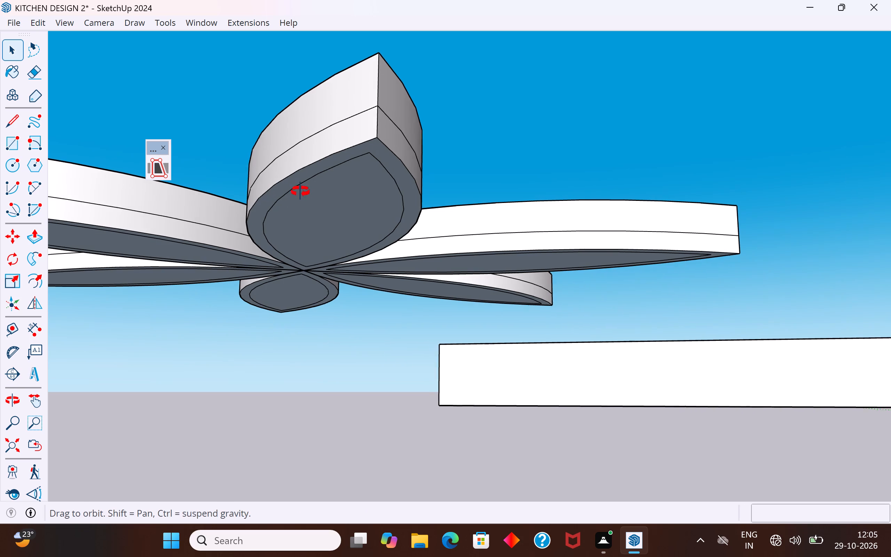
middle_drag(300, 191, 249, 182)
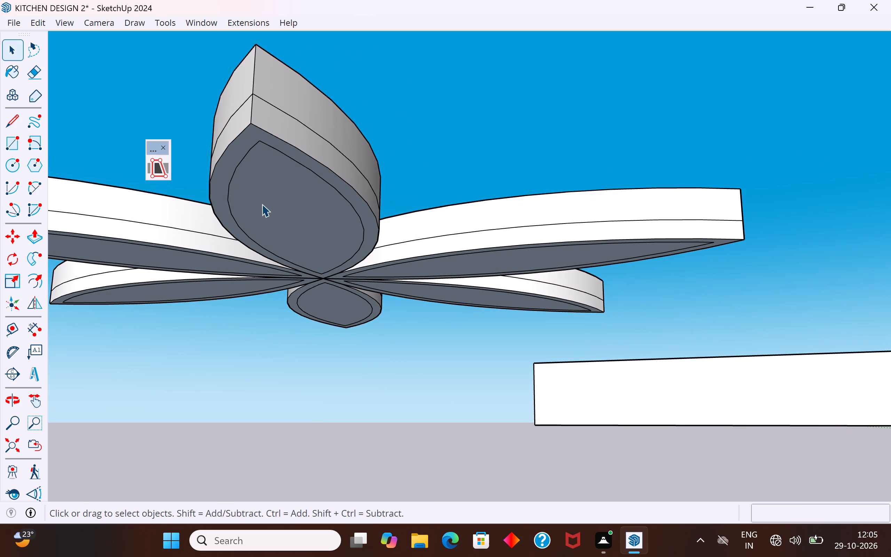
middle_drag(251, 197, 338, 232)
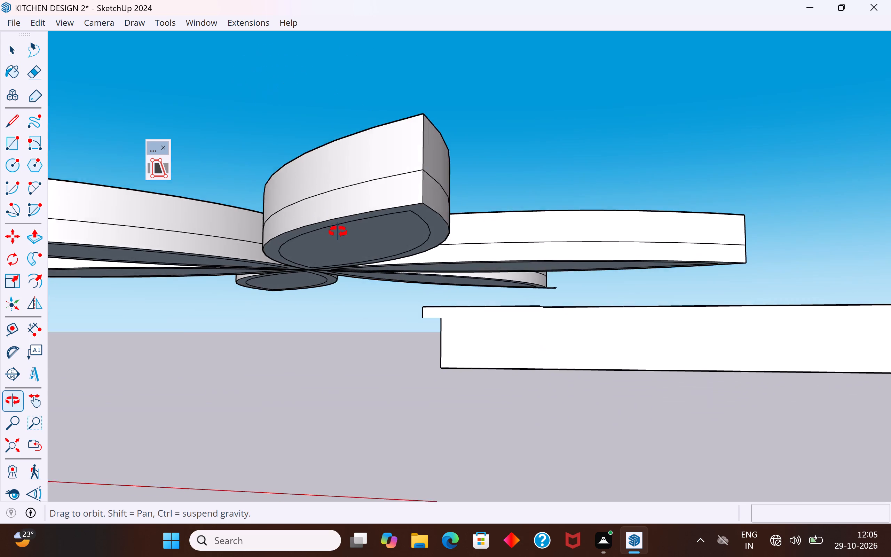
middle_drag(338, 232, 347, 215)
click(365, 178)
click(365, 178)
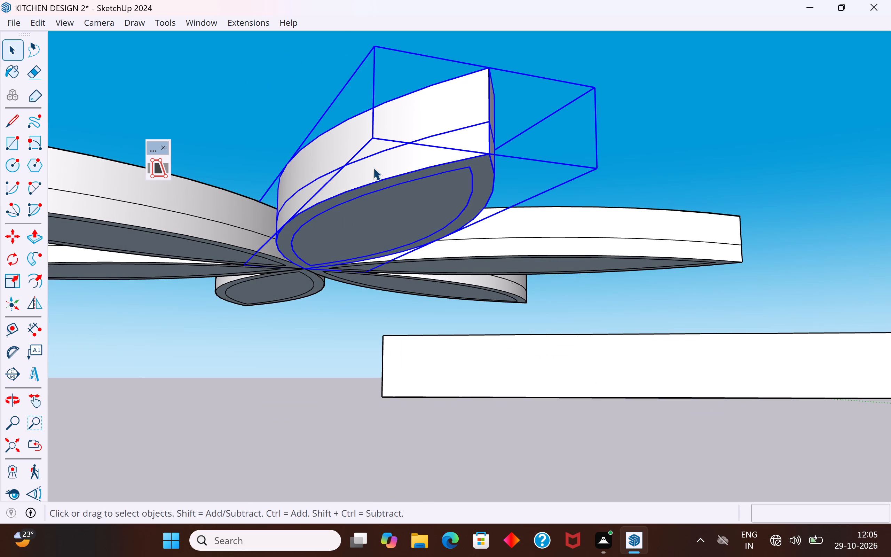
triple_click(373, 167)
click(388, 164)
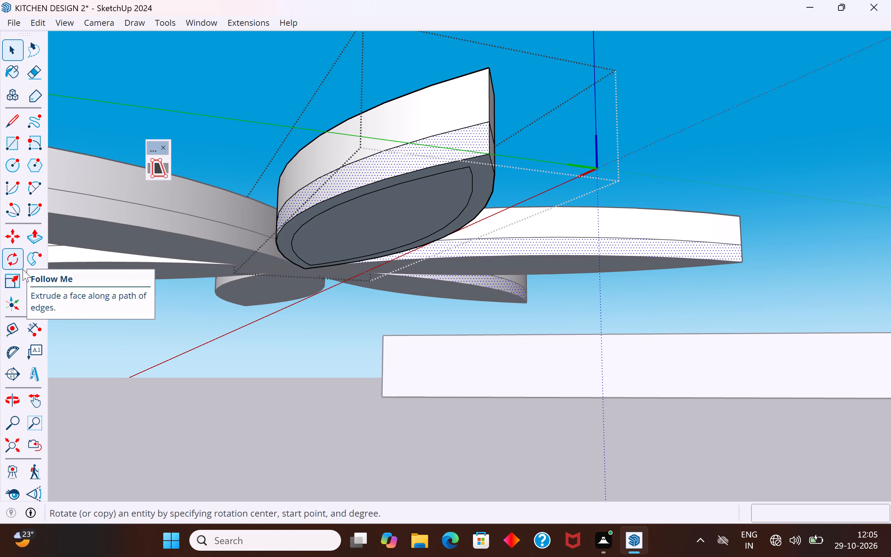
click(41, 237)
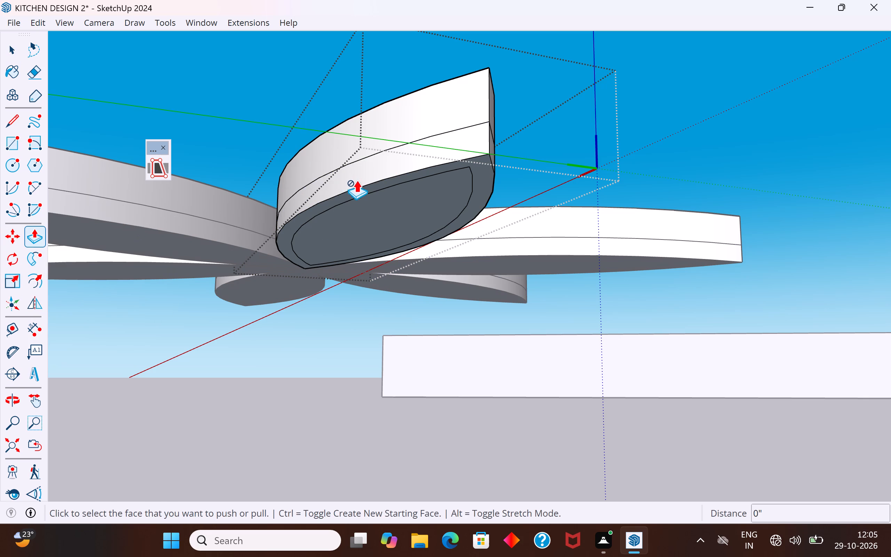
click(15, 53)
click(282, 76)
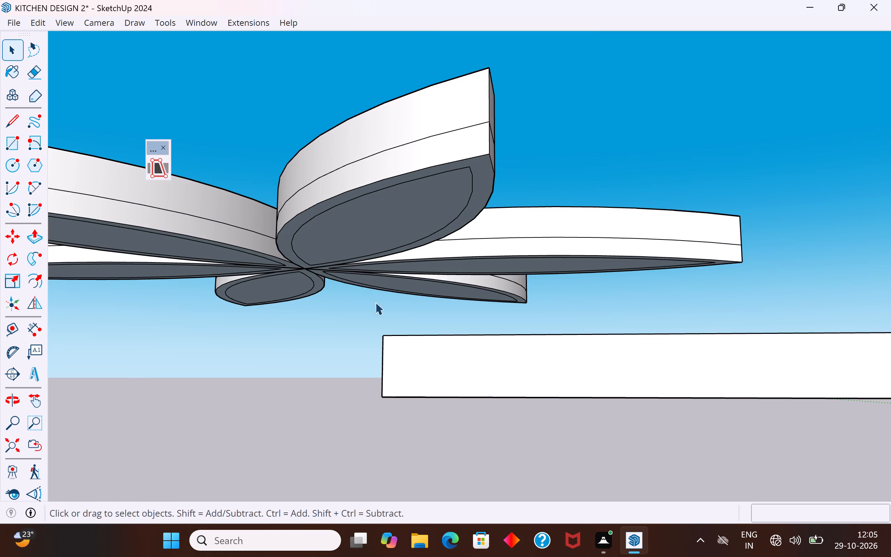
Inside the petal component, push the inner underside face 11/16" up into the petal to recess it within its rim, then close the component.
scroll(377, 327, down, 5)
middle_drag(380, 340, 296, 213)
scroll(280, 192, up, 7)
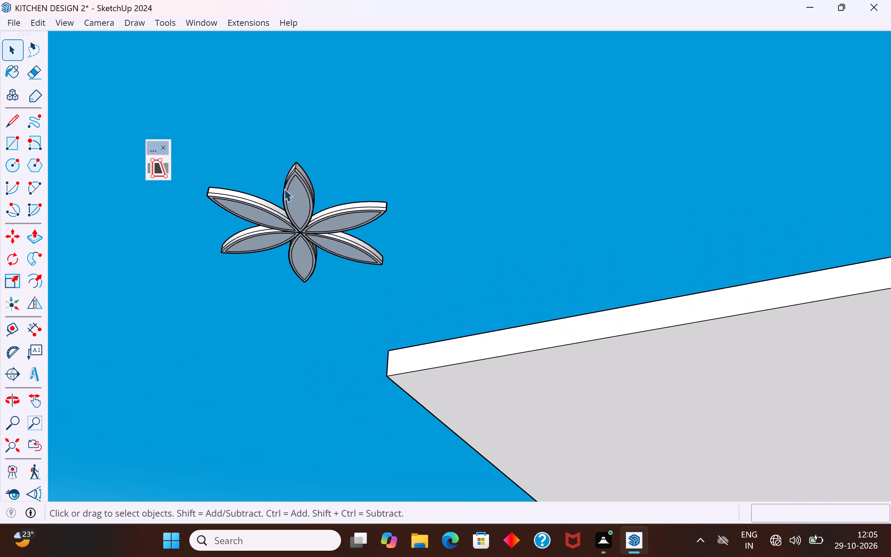
scroll(284, 189, up, 11)
middle_drag(298, 195, 333, 257)
click(331, 242)
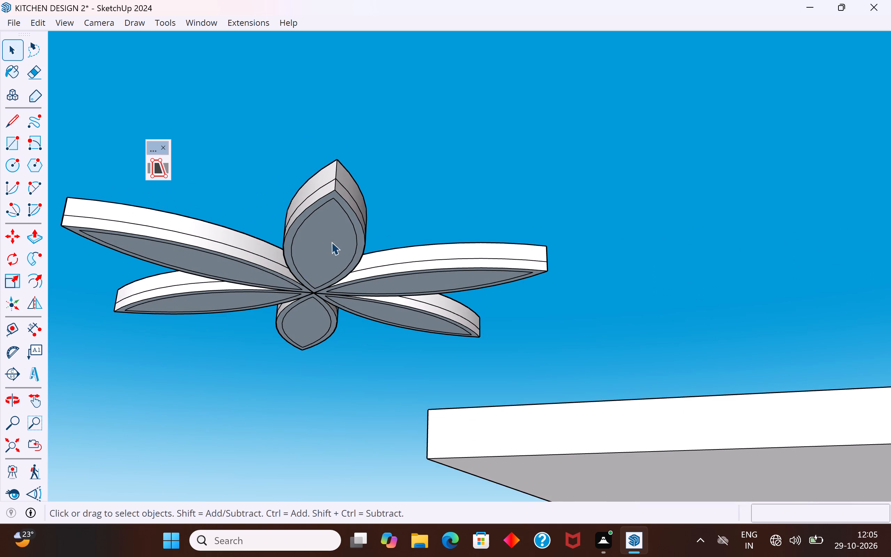
double_click(318, 234)
click(319, 233)
click(338, 227)
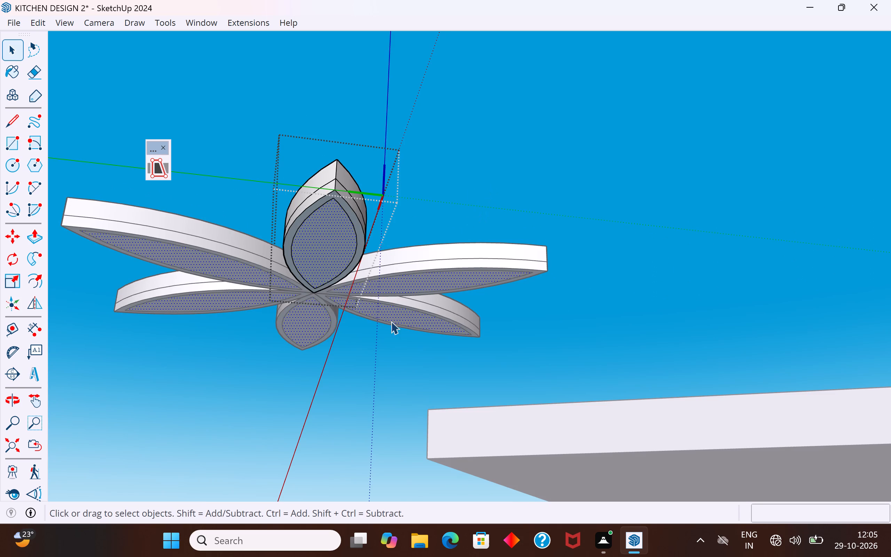
click(37, 238)
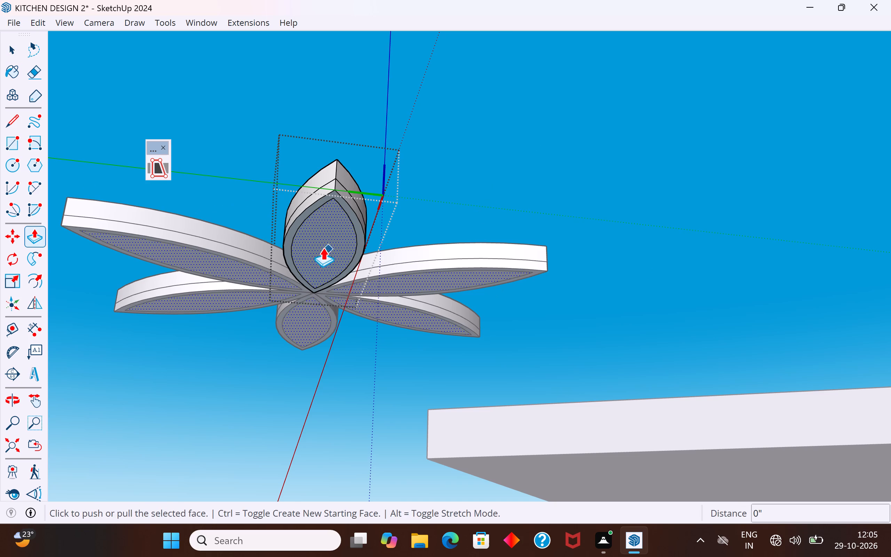
click(326, 243)
scroll(327, 236, up, 3)
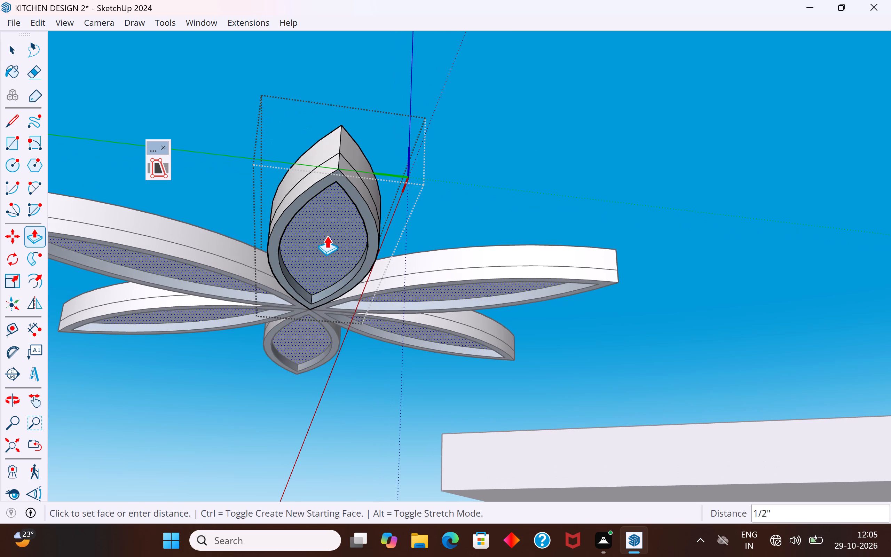
click(328, 230)
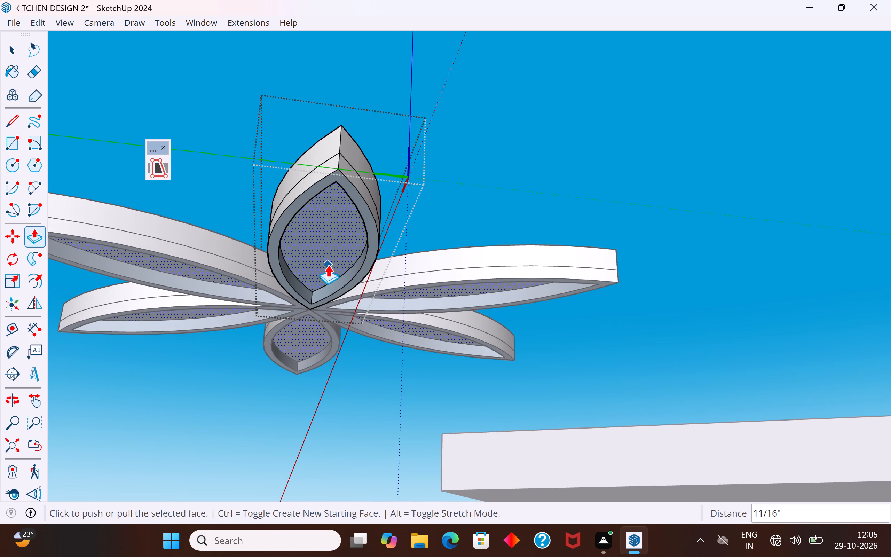
middle_drag(431, 266, 445, 103)
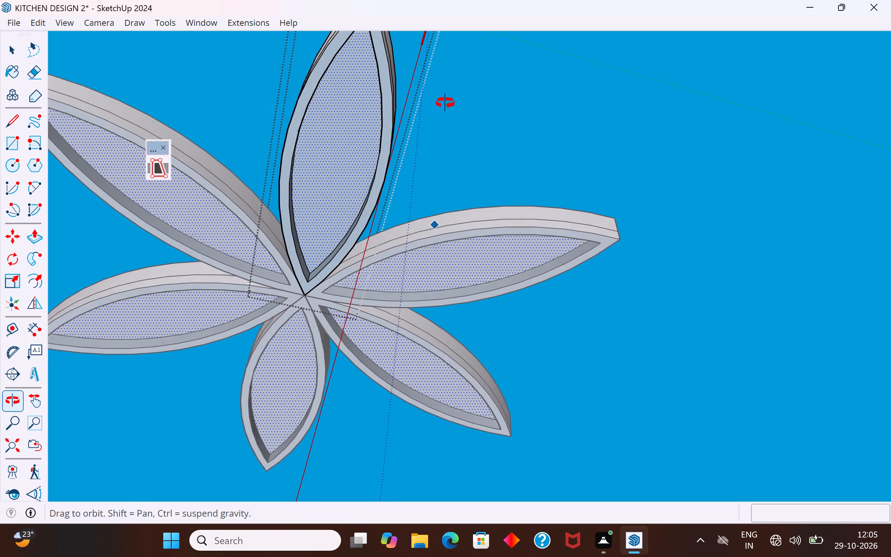
middle_drag(445, 103, 461, 163)
click(15, 50)
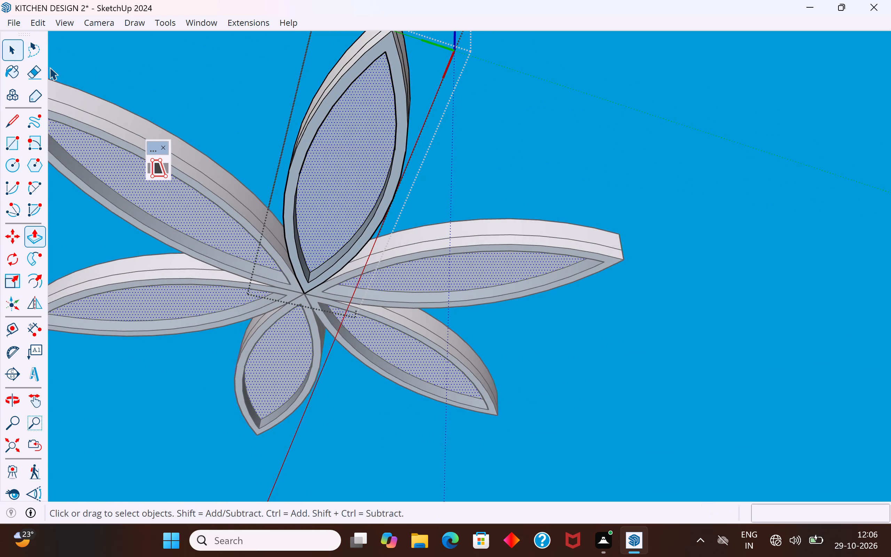
click(199, 103)
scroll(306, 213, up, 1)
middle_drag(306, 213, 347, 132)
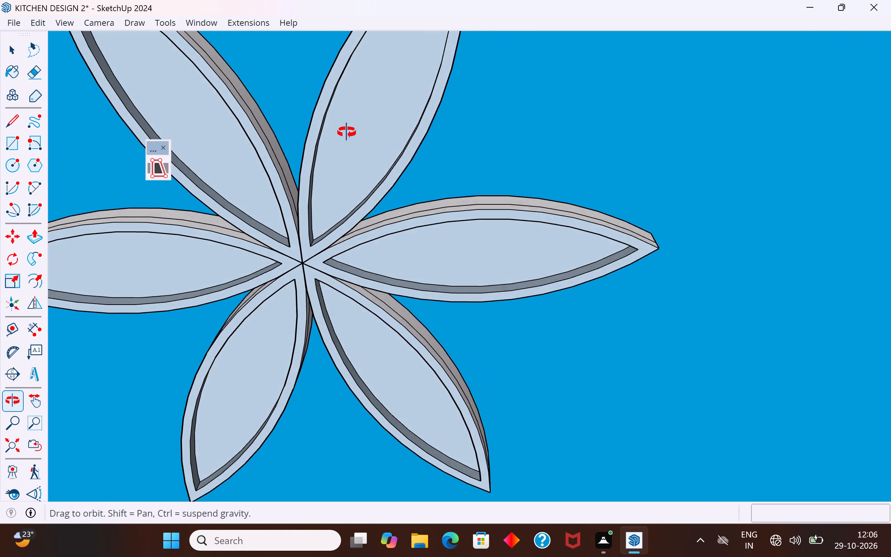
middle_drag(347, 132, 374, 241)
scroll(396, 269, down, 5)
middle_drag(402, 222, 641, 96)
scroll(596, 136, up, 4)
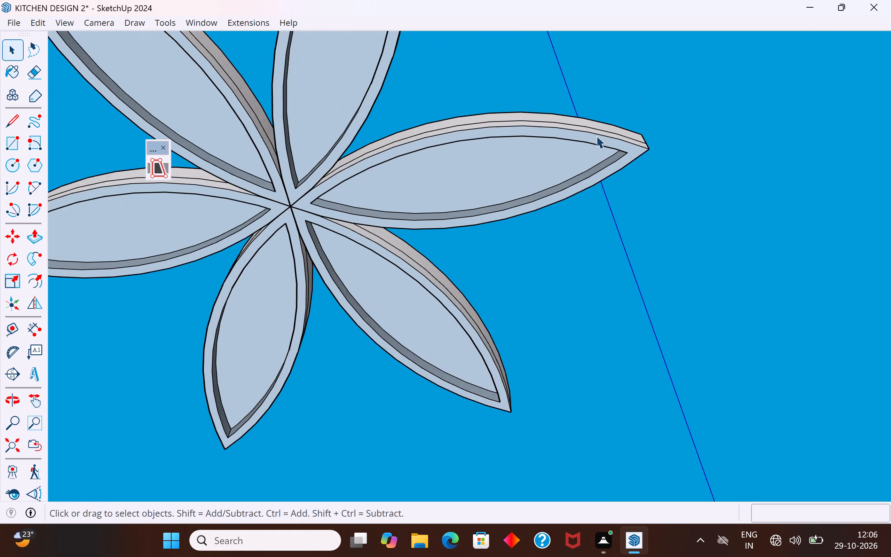
Examine the petals' recessed undersides and inner recess walls up close, from below and from the side.
scroll(596, 136, up, 4)
scroll(588, 181, up, 4)
middle_drag(588, 180, 667, 292)
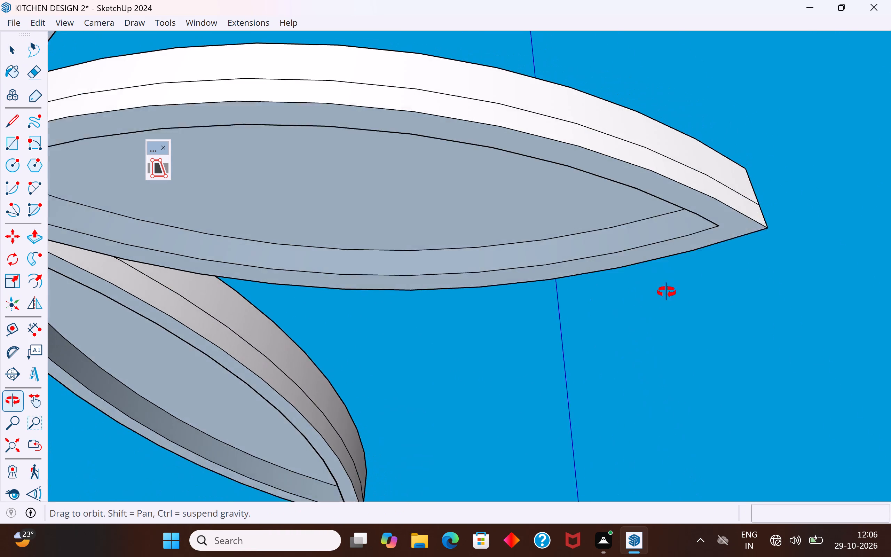
middle_drag(667, 292, 667, 294)
click(634, 239)
double_click(639, 243)
double_click(642, 240)
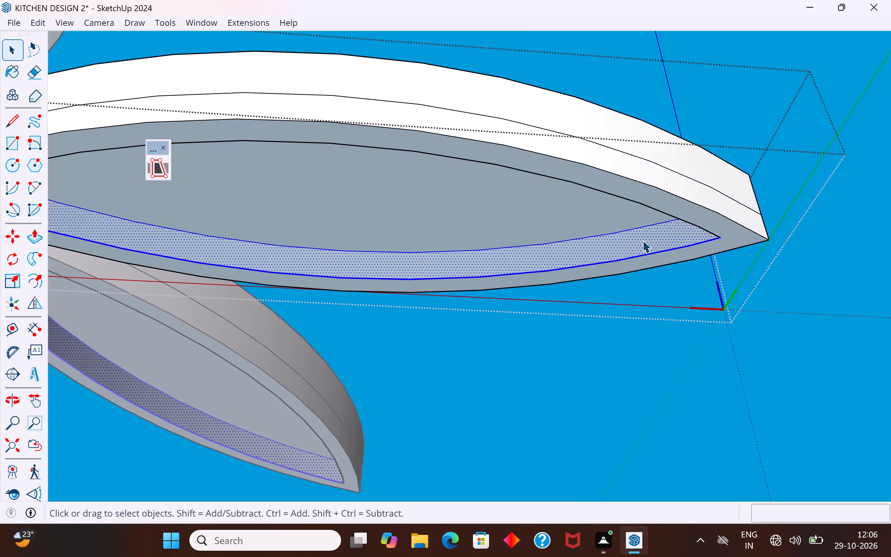
click(644, 239)
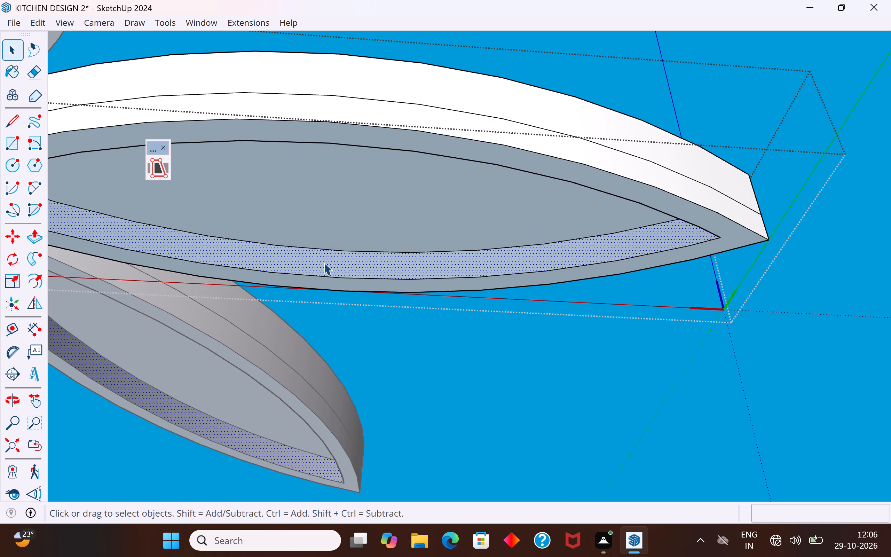
click(491, 358)
click(384, 261)
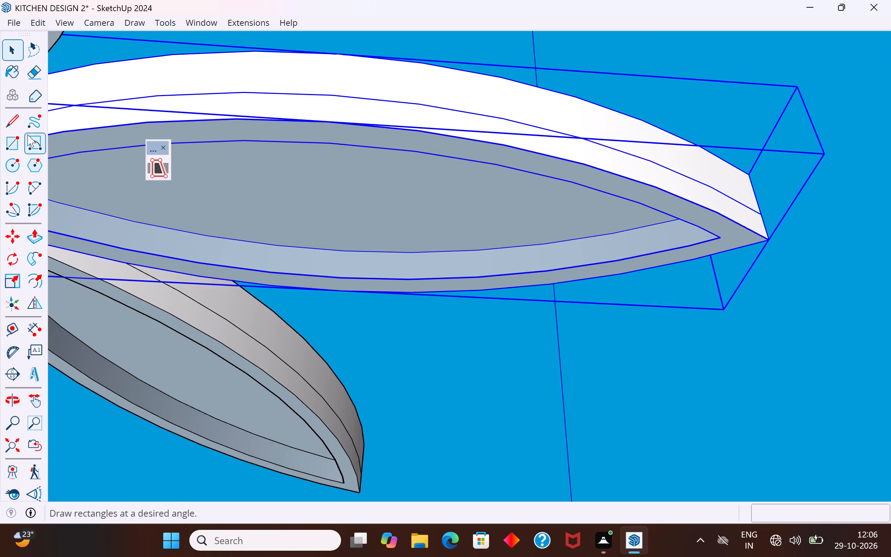
scroll(342, 351, down, 7)
click(335, 363)
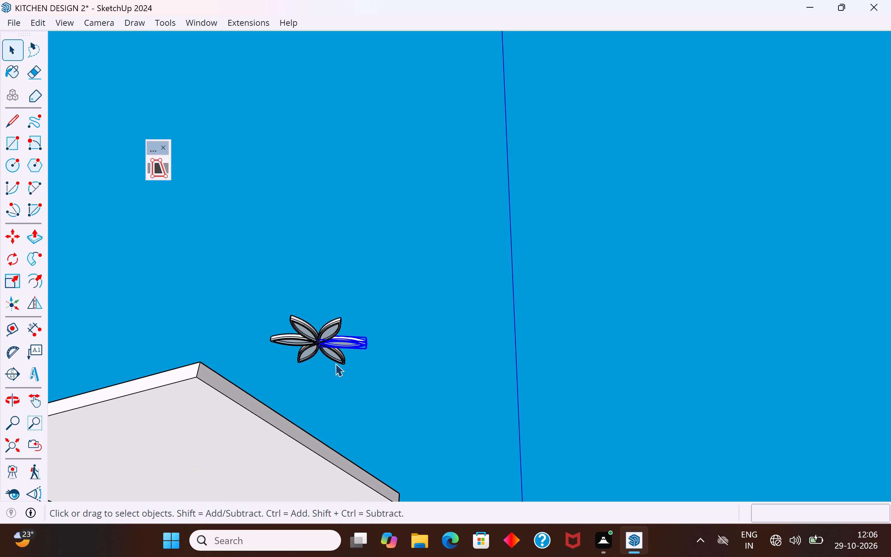
click(332, 389)
middle_drag(320, 378, 329, 261)
scroll(329, 367, up, 1)
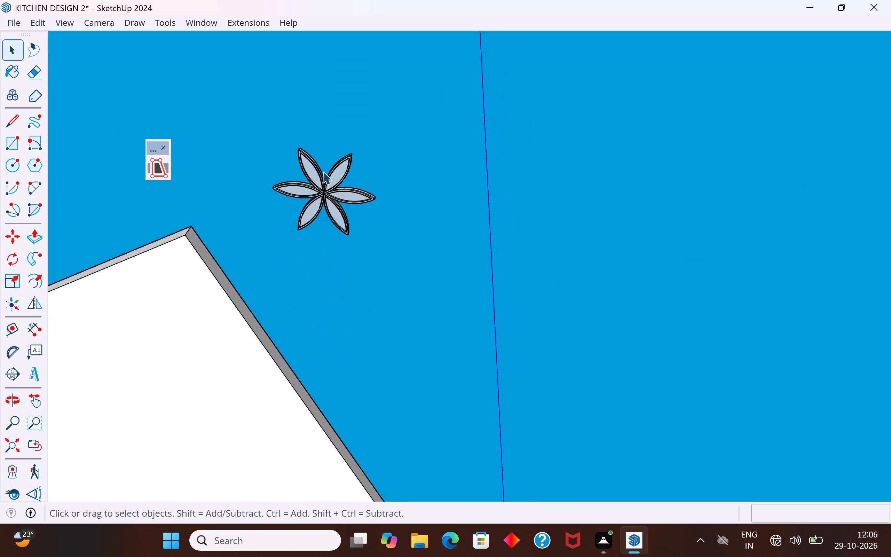
scroll(323, 172, up, 14)
scroll(341, 248, up, 1)
middle_drag(341, 248, 483, 235)
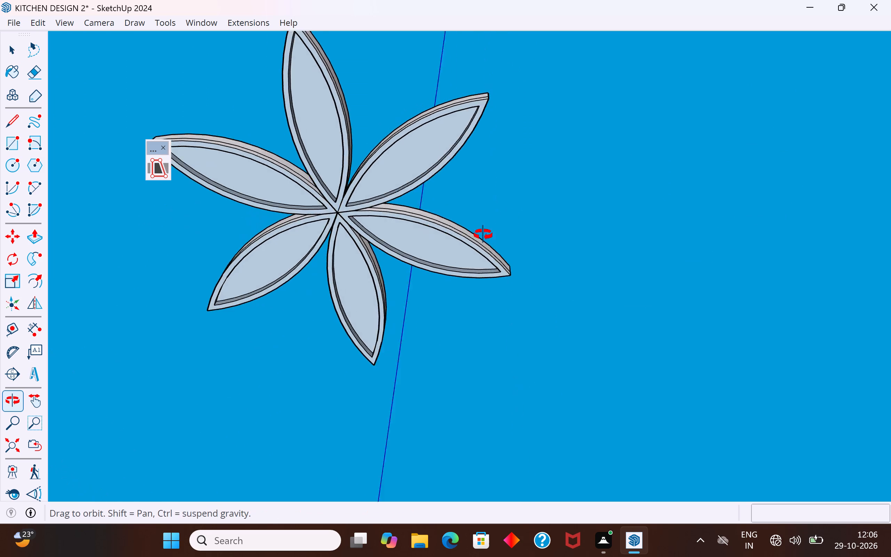
middle_drag(483, 235, 498, 428)
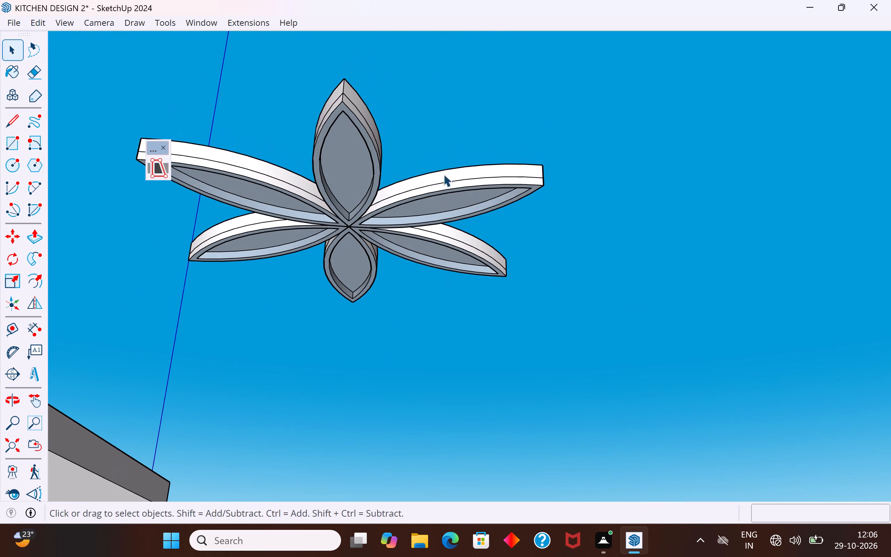
scroll(453, 138, up, 3)
scroll(438, 220, down, 6)
scroll(416, 286, up, 5)
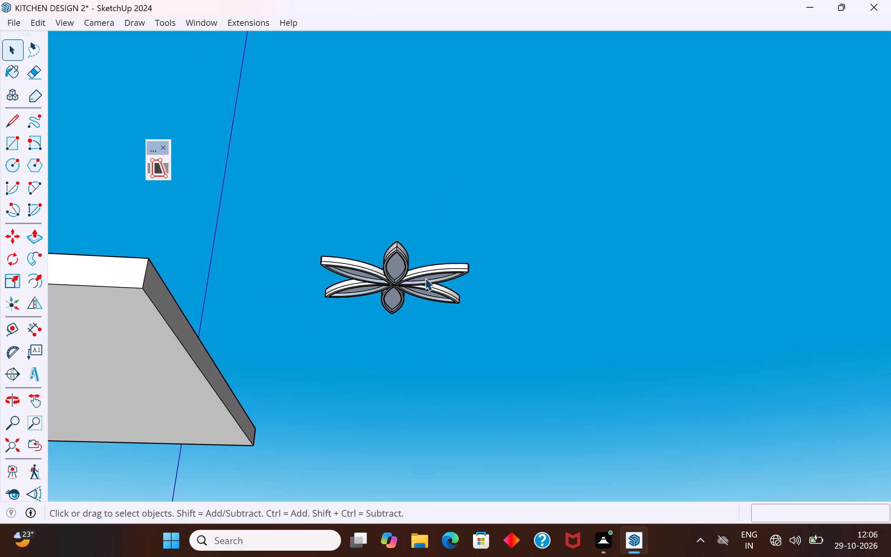
scroll(425, 278, up, 19)
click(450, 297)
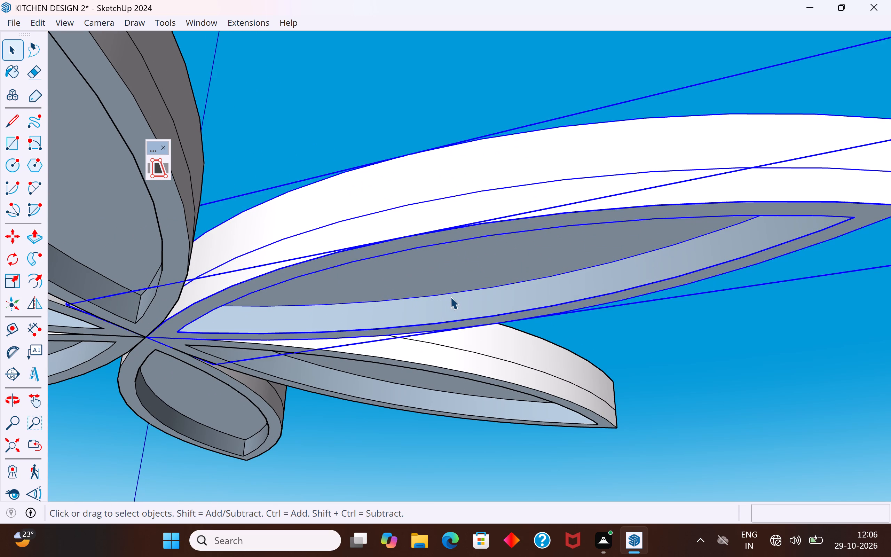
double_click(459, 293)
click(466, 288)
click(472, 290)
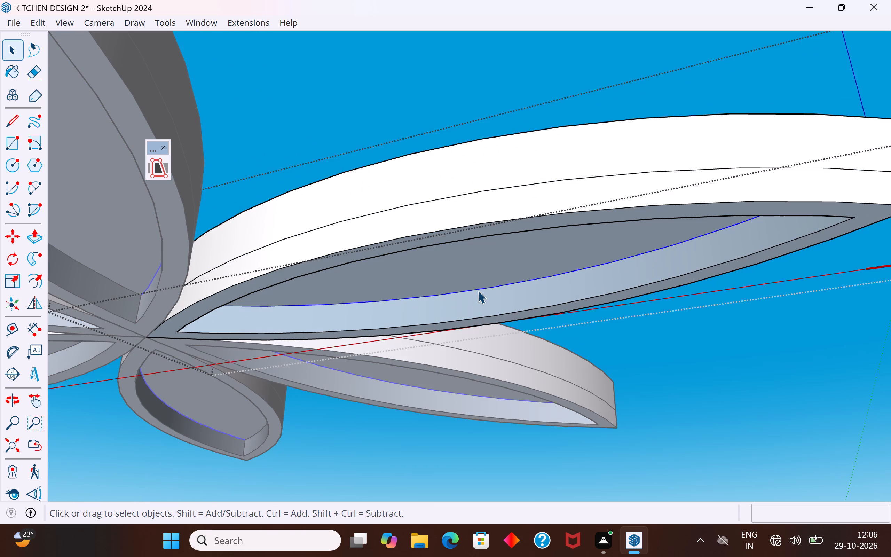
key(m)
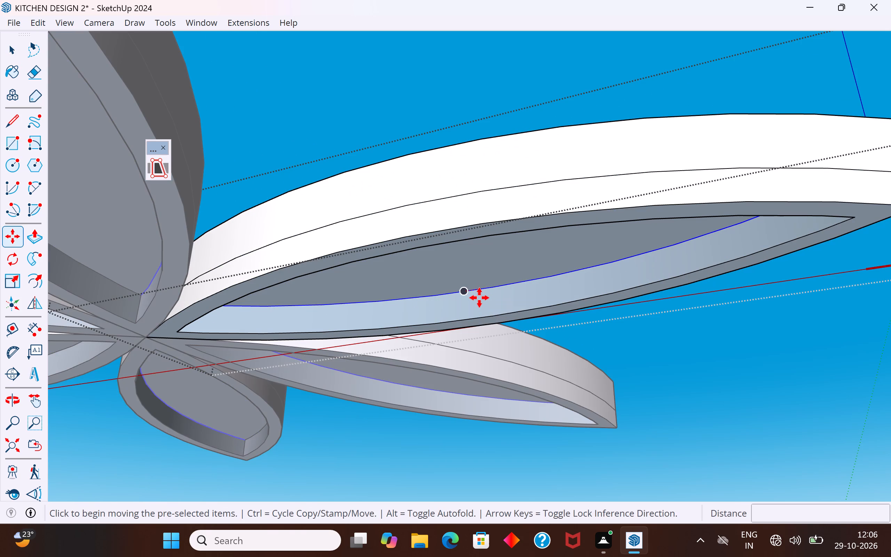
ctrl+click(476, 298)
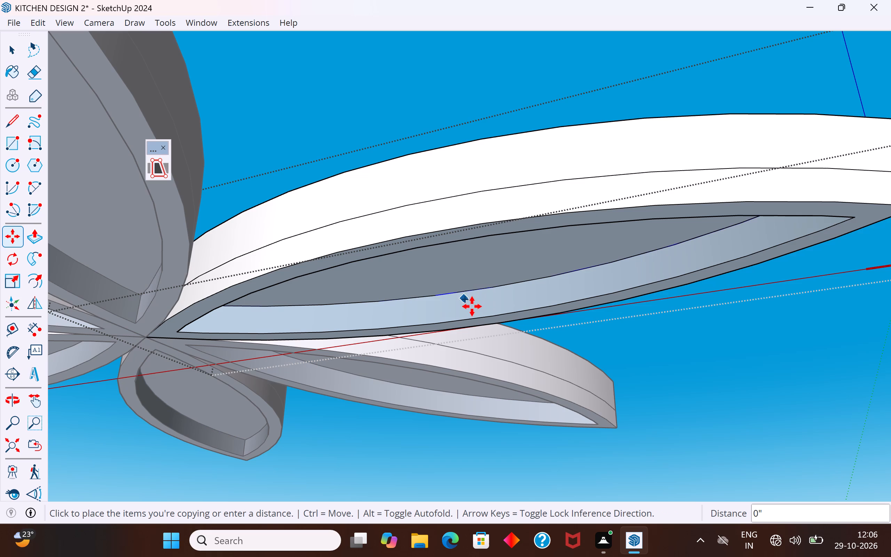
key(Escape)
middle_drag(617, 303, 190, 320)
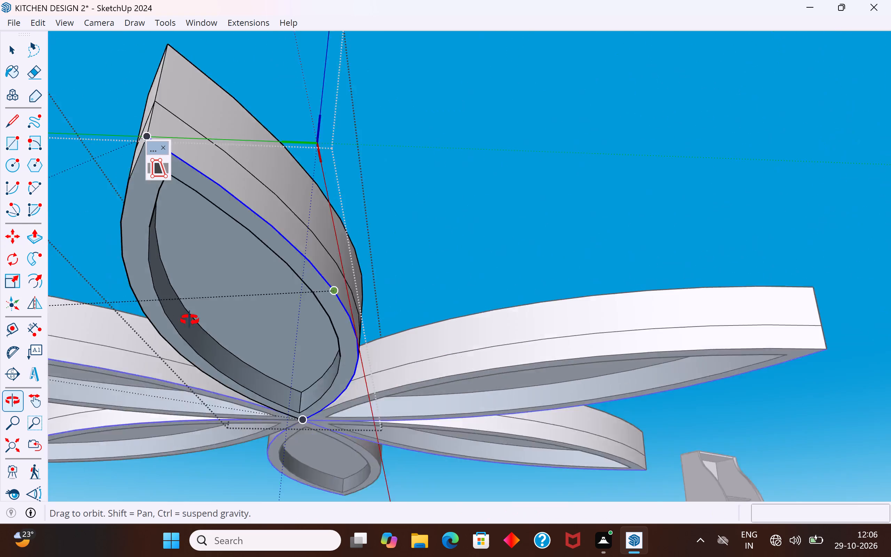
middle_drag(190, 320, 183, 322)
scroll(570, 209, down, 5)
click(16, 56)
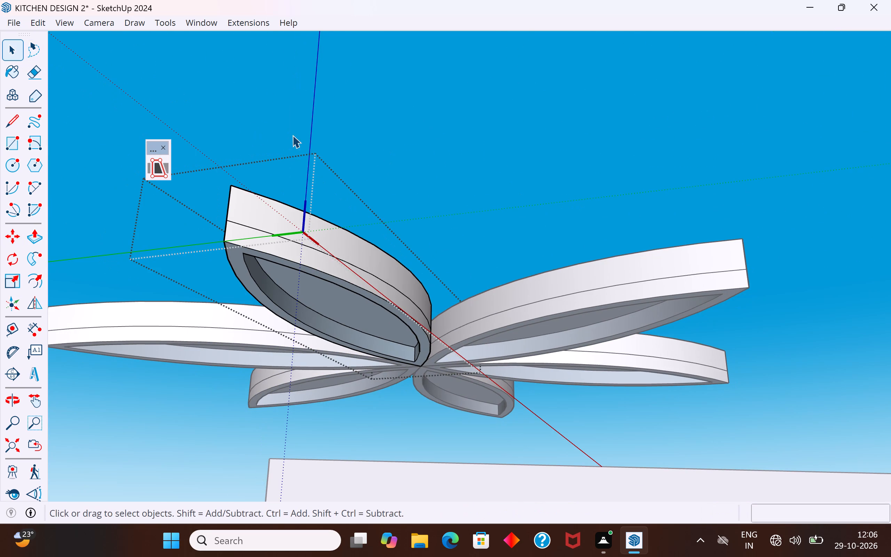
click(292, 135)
Open a petal component for editing from a view below the flower that shows its recess wall.
middle_drag(452, 199, 297, 257)
scroll(562, 154, down, 5)
scroll(461, 213, up, 6)
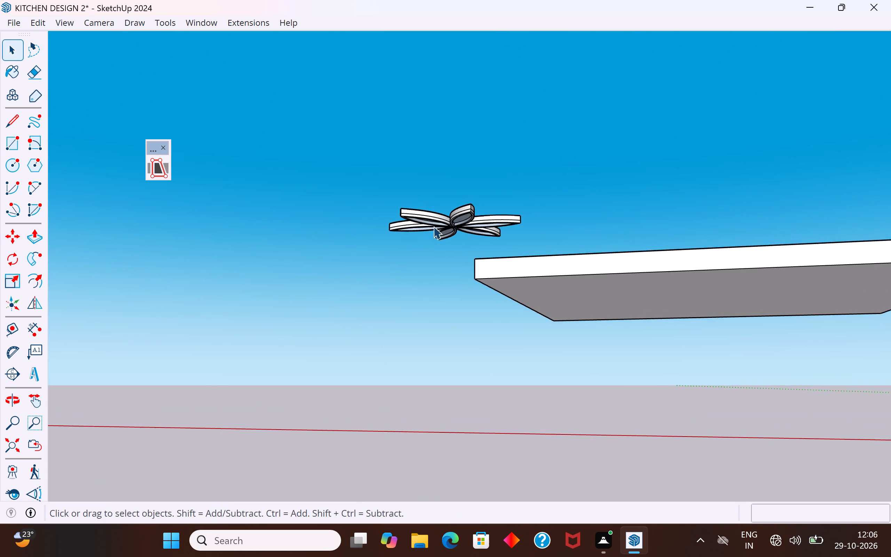
scroll(433, 226, up, 20)
scroll(433, 226, up, 2)
middle_drag(412, 232, 414, 144)
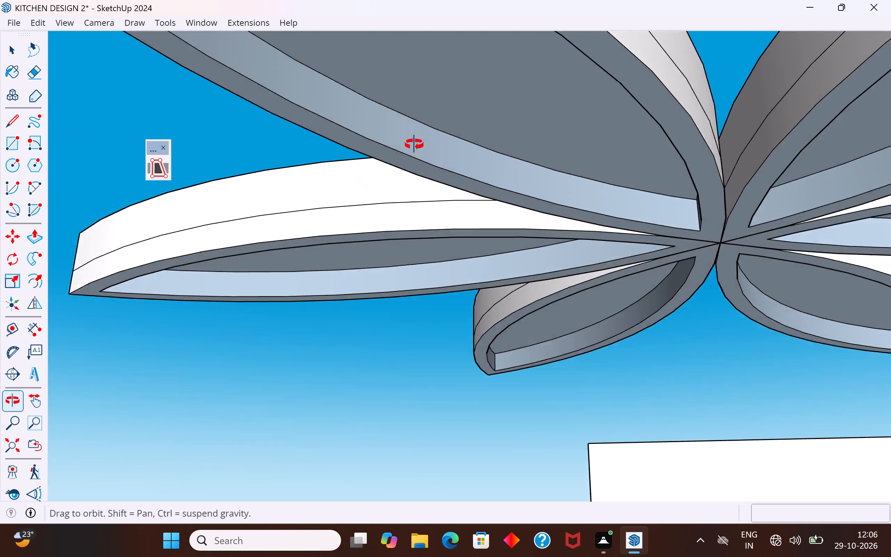
middle_drag(414, 144, 405, 109)
click(383, 296)
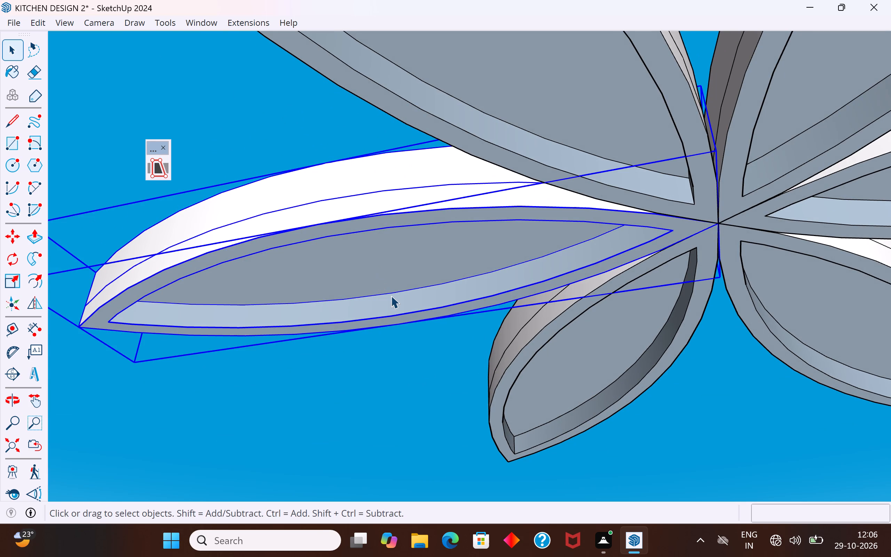
click(392, 296)
double_click(400, 292)
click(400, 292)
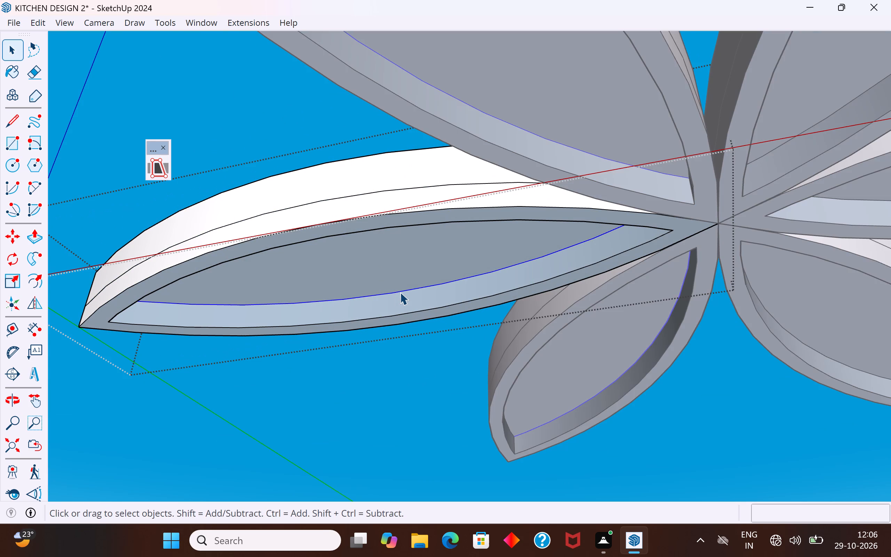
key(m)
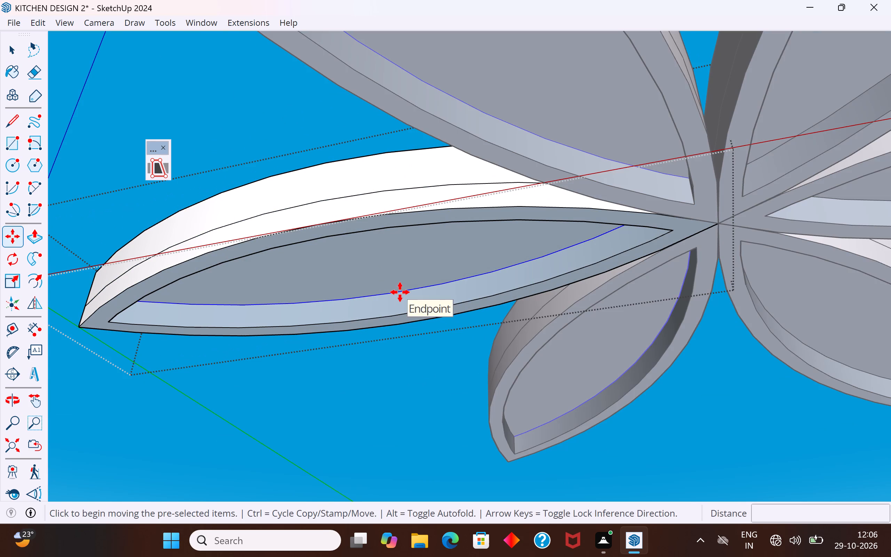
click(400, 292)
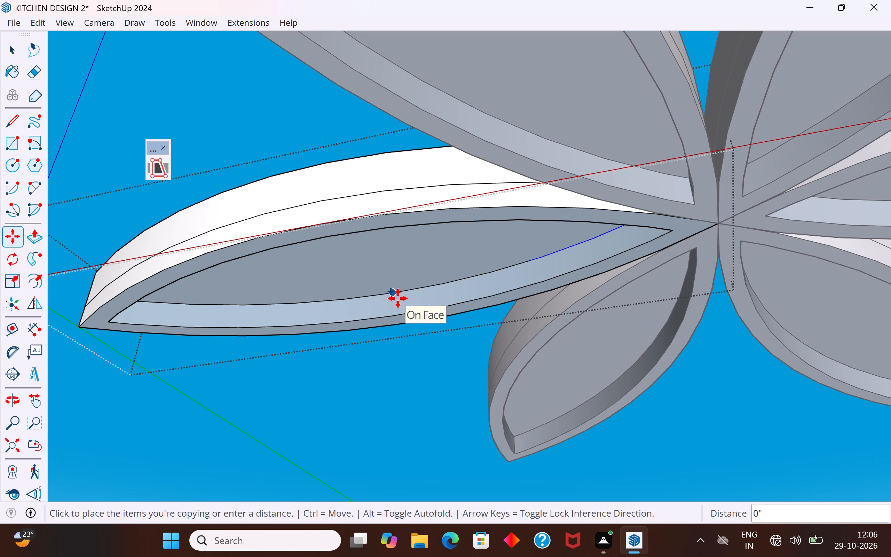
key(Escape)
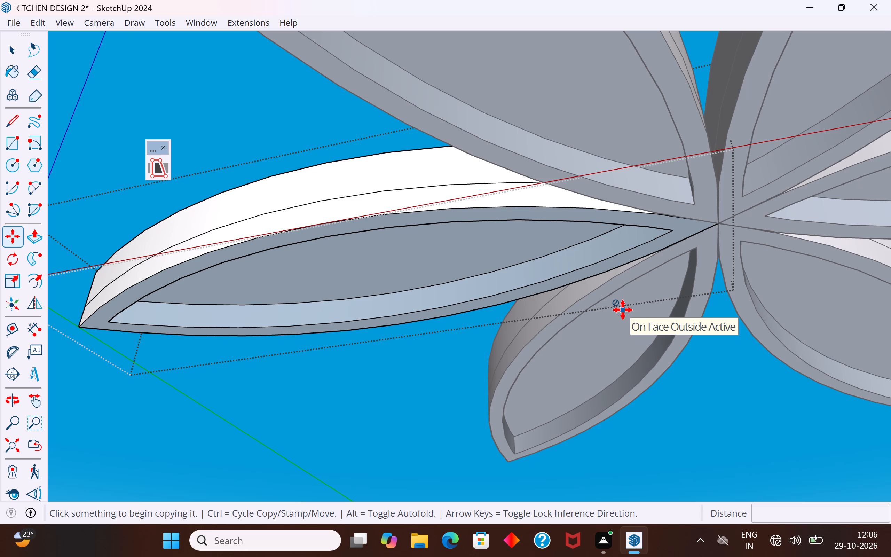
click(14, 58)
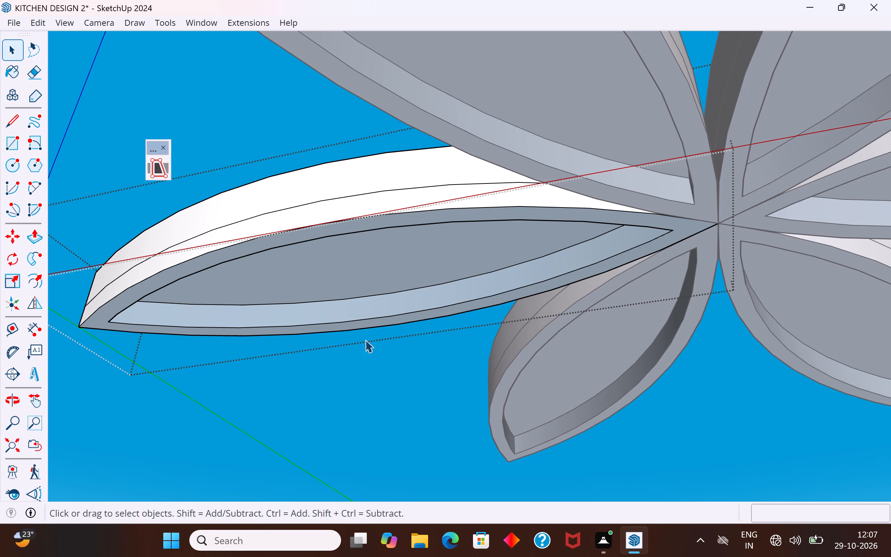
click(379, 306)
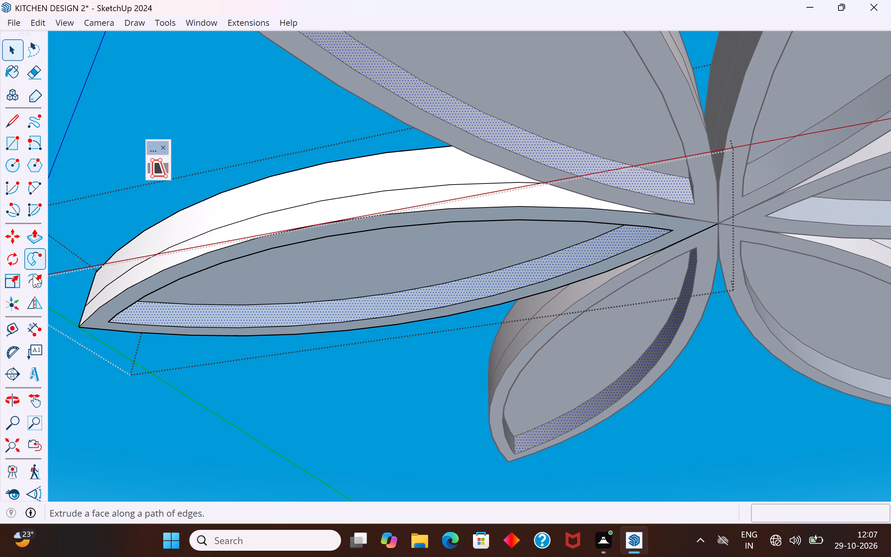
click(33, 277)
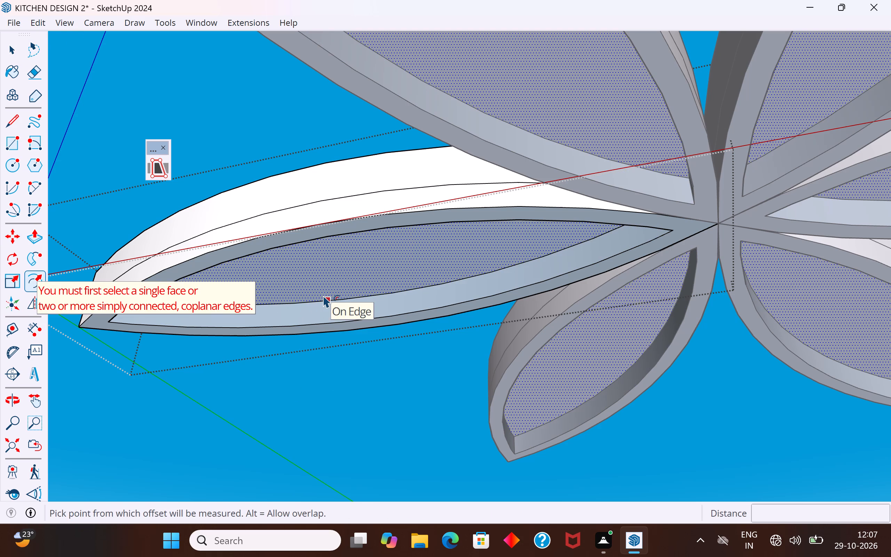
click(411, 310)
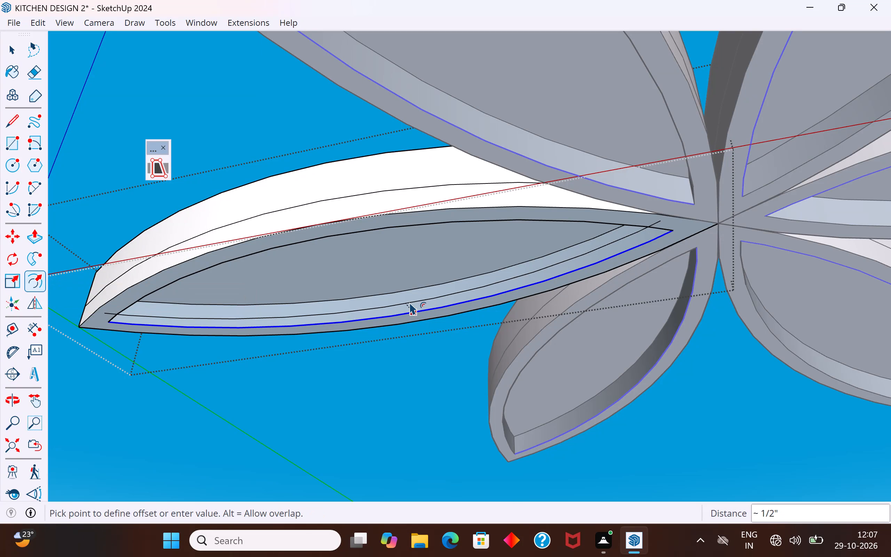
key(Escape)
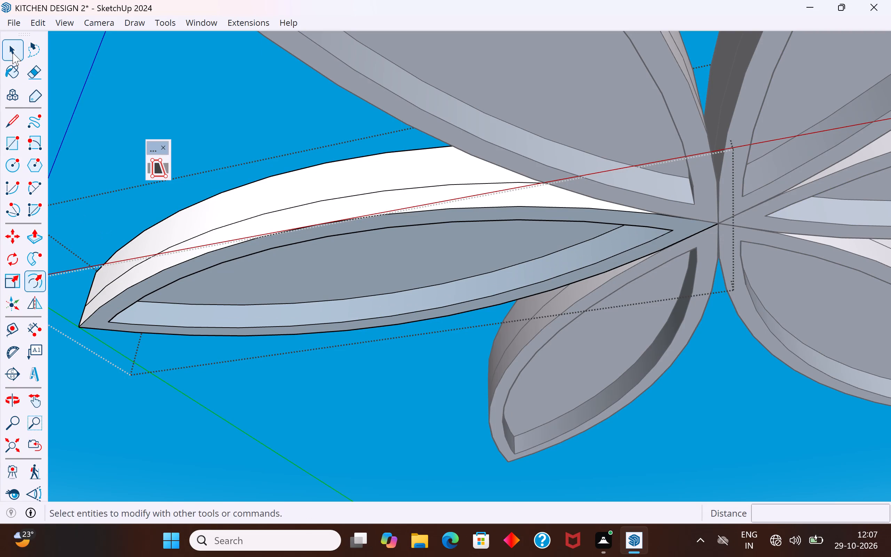
Inside the petal component, copy the bottom curved edge of the recess's inner wall about 3/8" up the wall.
click(14, 51)
click(299, 325)
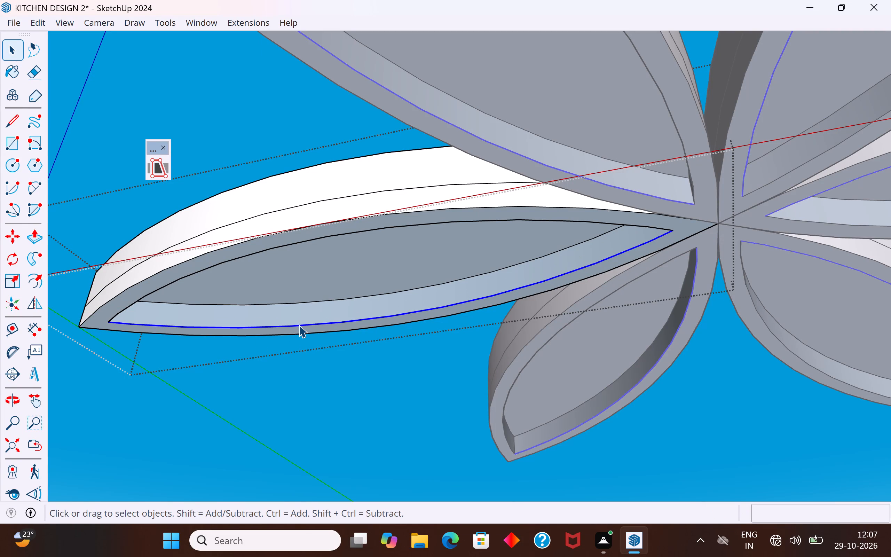
key(m)
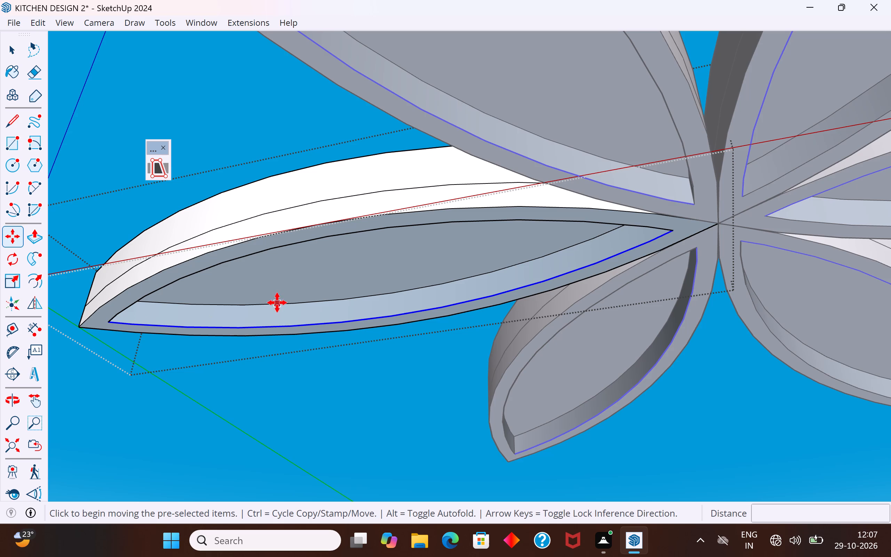
middle_drag(274, 303, 30, 372)
scroll(263, 371, up, 4)
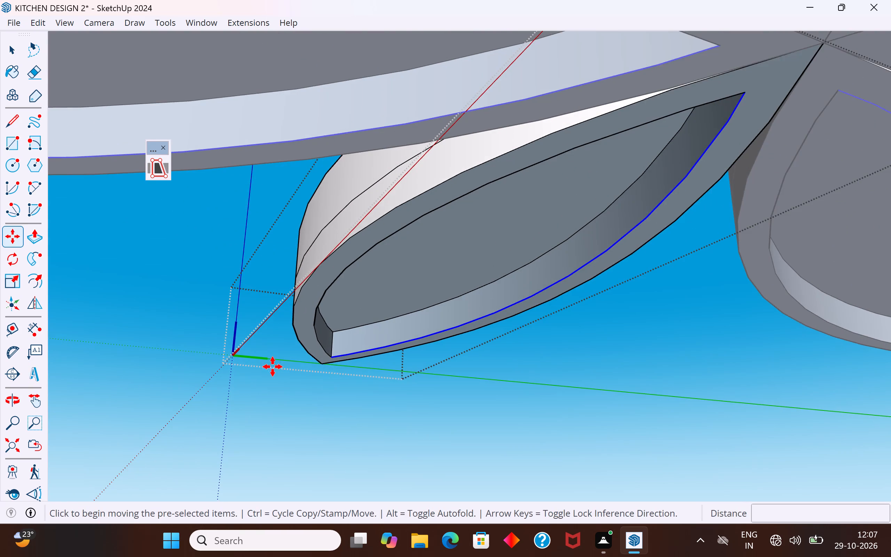
scroll(332, 363, up, 4)
ctrl+click(334, 358)
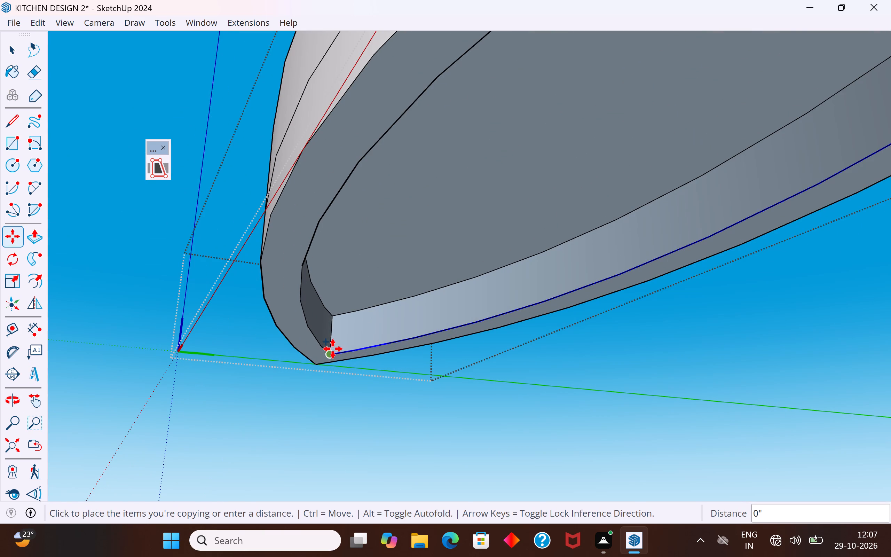
scroll(337, 342, up, 4)
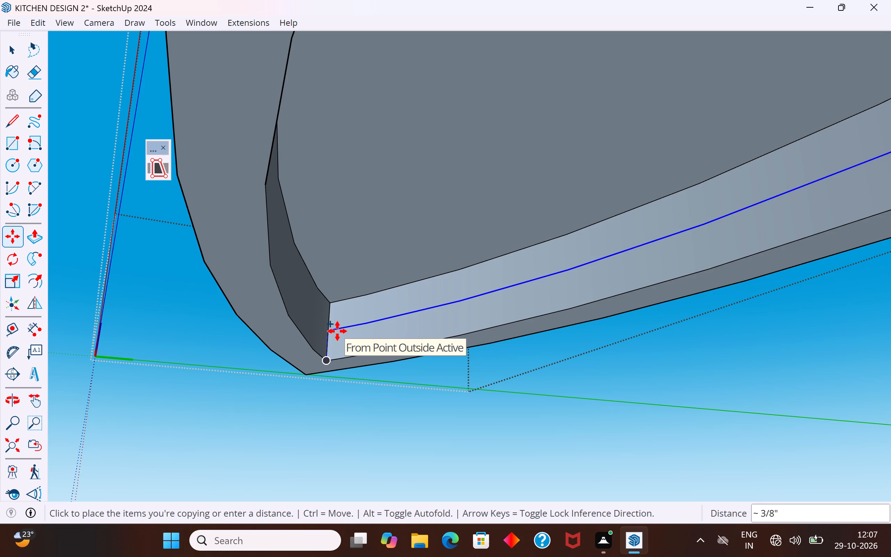
click(337, 331)
click(19, 54)
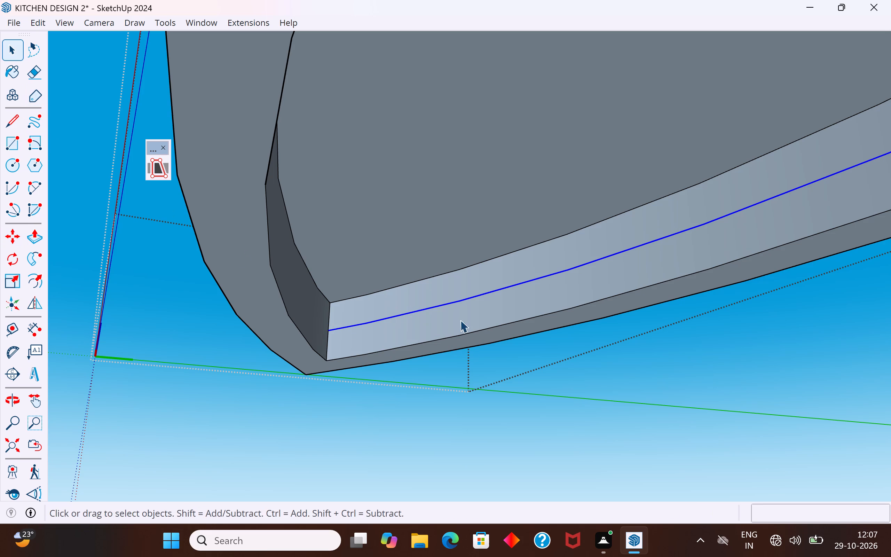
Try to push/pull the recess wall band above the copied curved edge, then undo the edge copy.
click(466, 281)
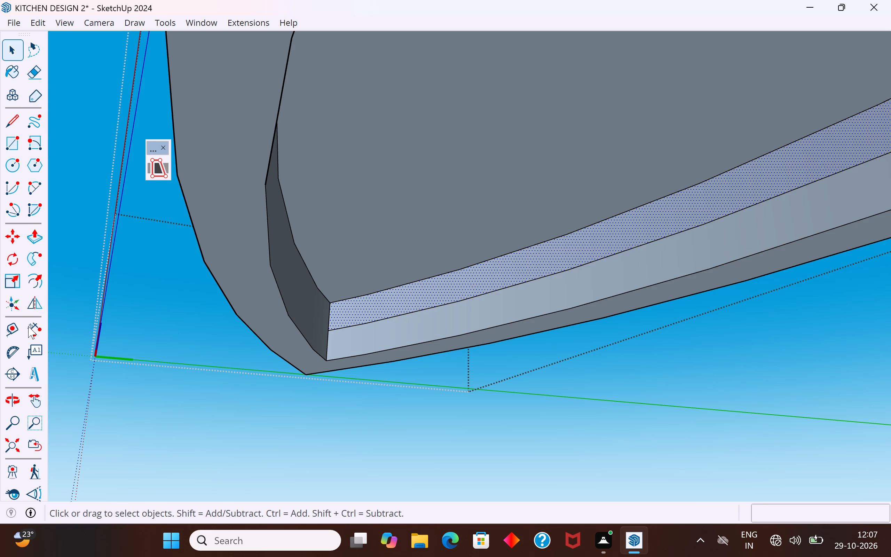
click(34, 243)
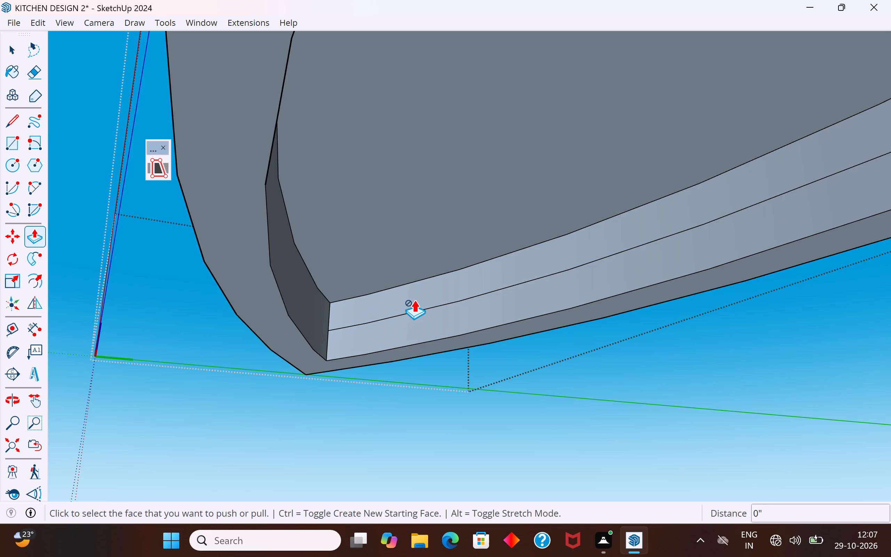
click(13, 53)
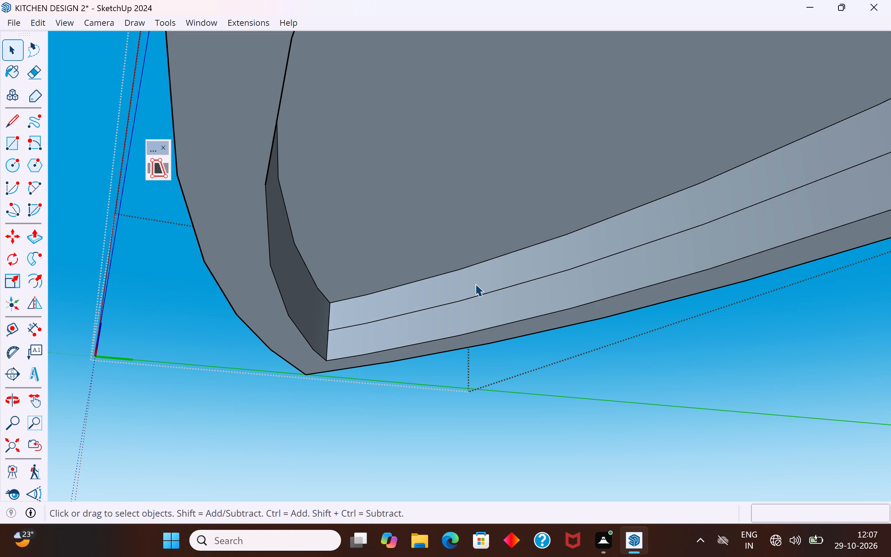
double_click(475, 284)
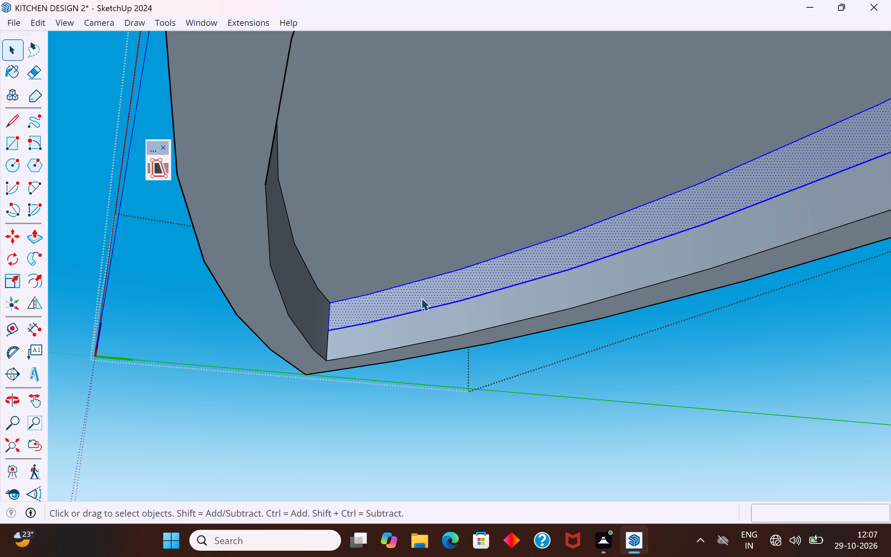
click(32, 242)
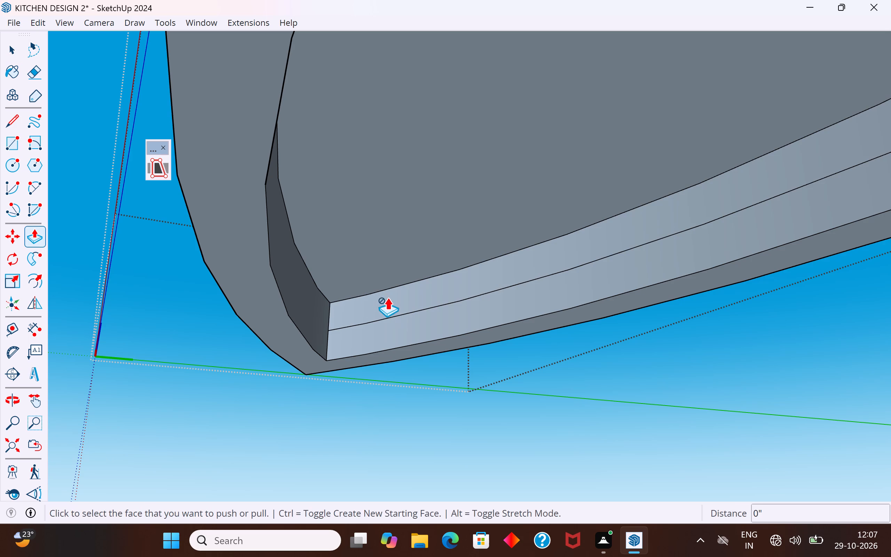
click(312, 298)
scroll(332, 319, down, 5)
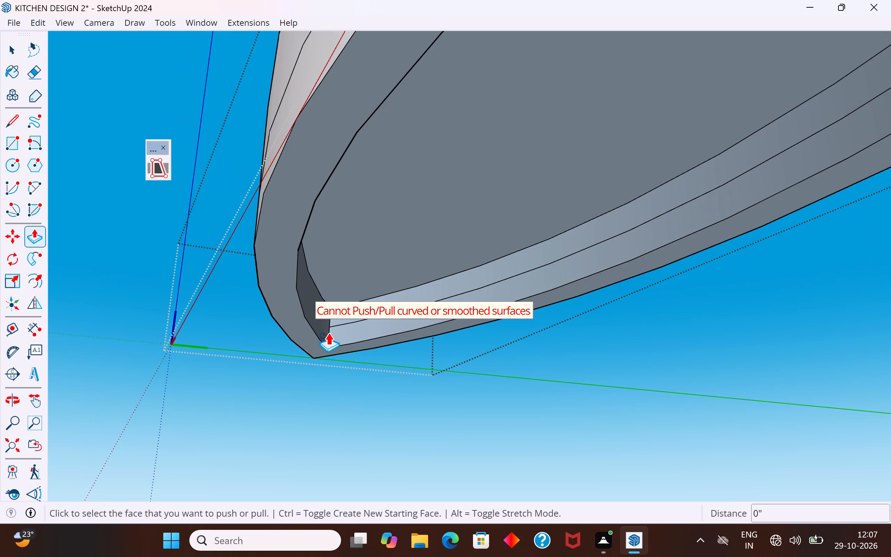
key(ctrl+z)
Leave the petal component and examine the flower's recessed undersides, outer sides and petal junction from below and from the side.
scroll(302, 409, down, 5)
middle_drag(308, 414, 492, 417)
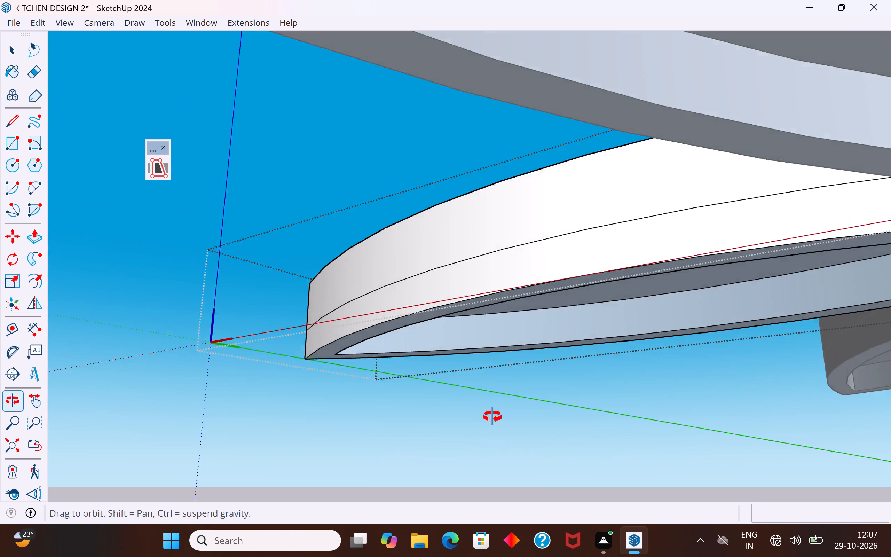
middle_drag(492, 417, 543, 304)
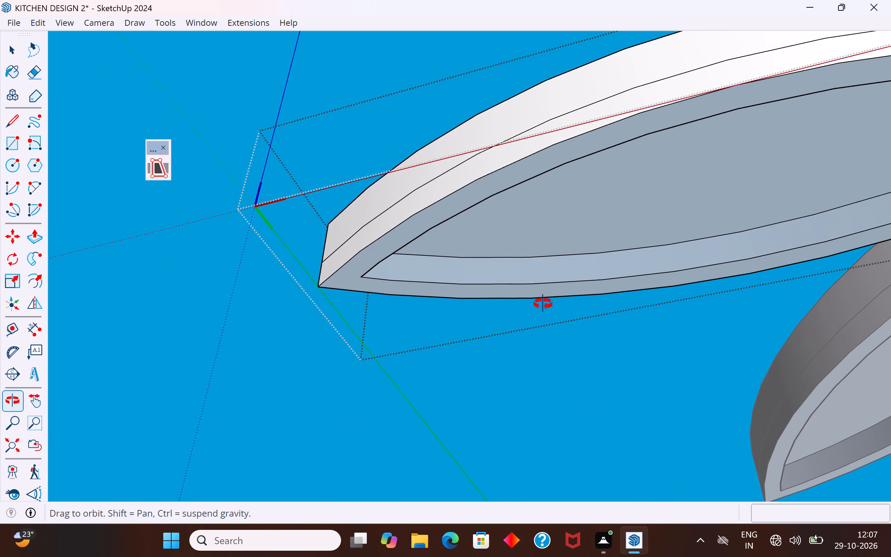
middle_drag(543, 304, 625, 251)
middle_drag(433, 282, 494, 186)
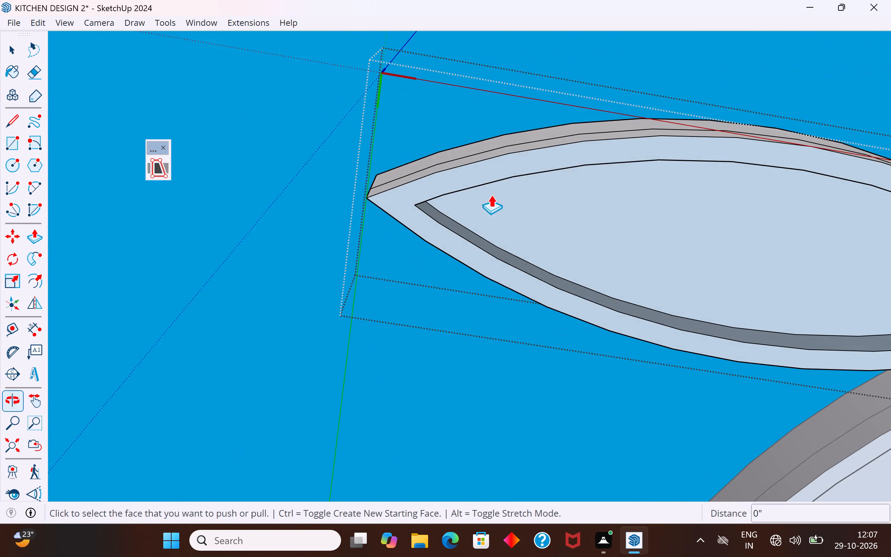
scroll(380, 365, down, 11)
middle_drag(461, 420, 445, 240)
middle_drag(483, 398, 292, 278)
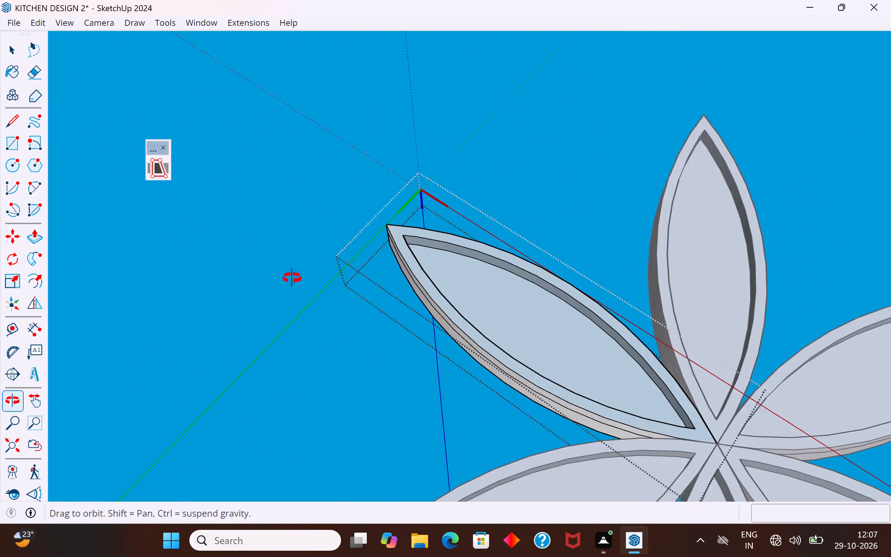
middle_drag(292, 278, 289, 273)
middle_drag(408, 384, 433, 286)
scroll(301, 353, down, 5)
middle_drag(372, 320, 376, 298)
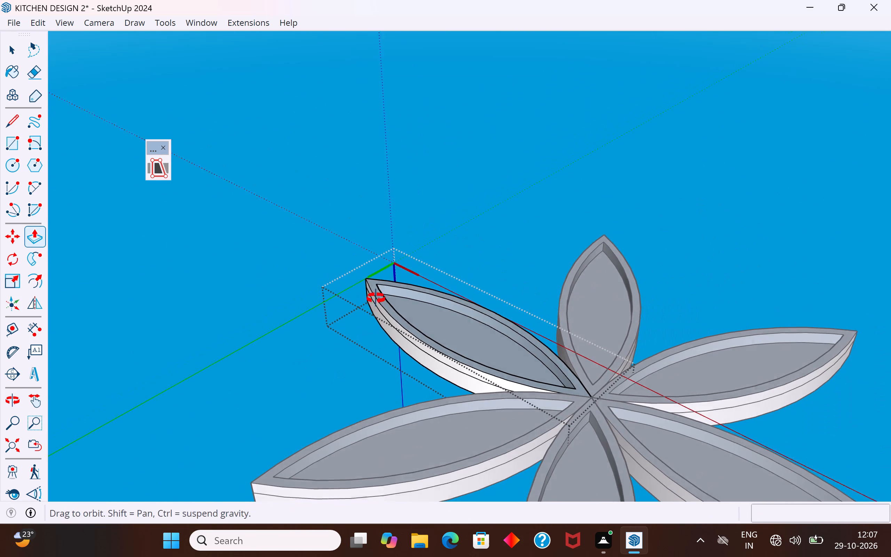
middle_drag(376, 298, 379, 293)
scroll(342, 477, up, 1)
middle_drag(342, 465, 295, 369)
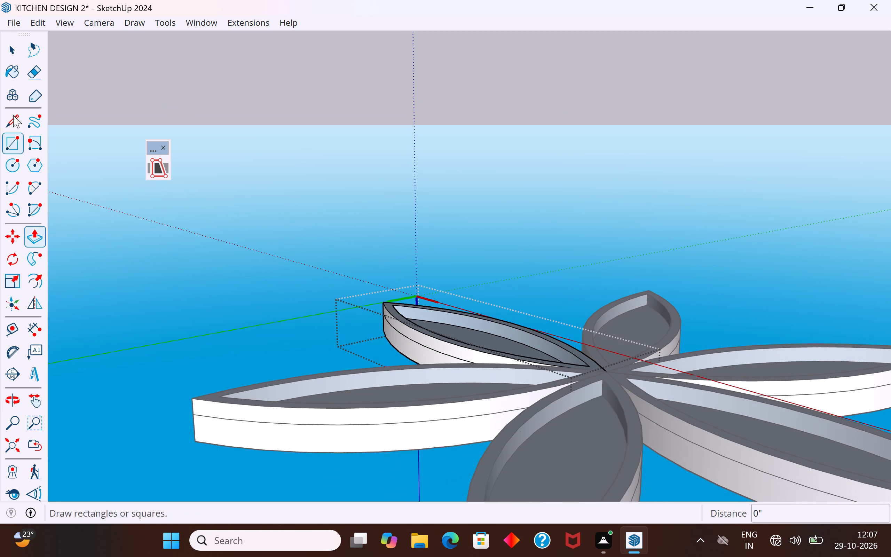
click(18, 42)
click(143, 78)
scroll(186, 268, down, 5)
middle_drag(293, 296, 294, 398)
scroll(265, 267, up, 12)
middle_drag(315, 327, 582, 276)
scroll(578, 262, up, 1)
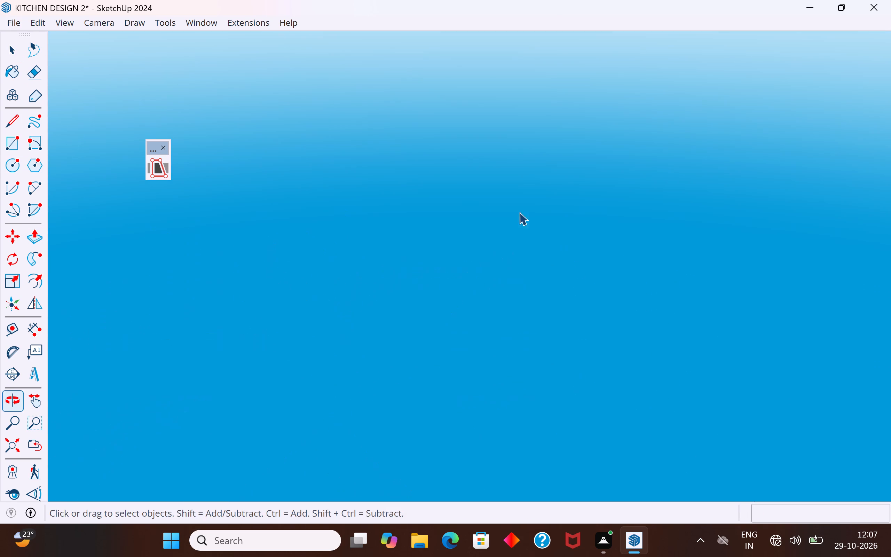
scroll(422, 188, down, 3)
middle_drag(391, 277, 364, 414)
scroll(343, 89, up, 8)
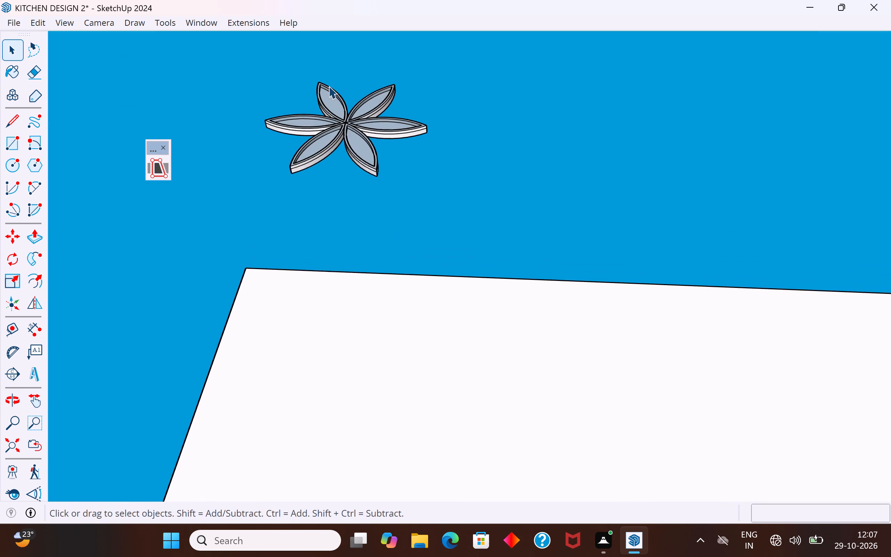
scroll(329, 86, up, 11)
middle_drag(381, 241, 430, 318)
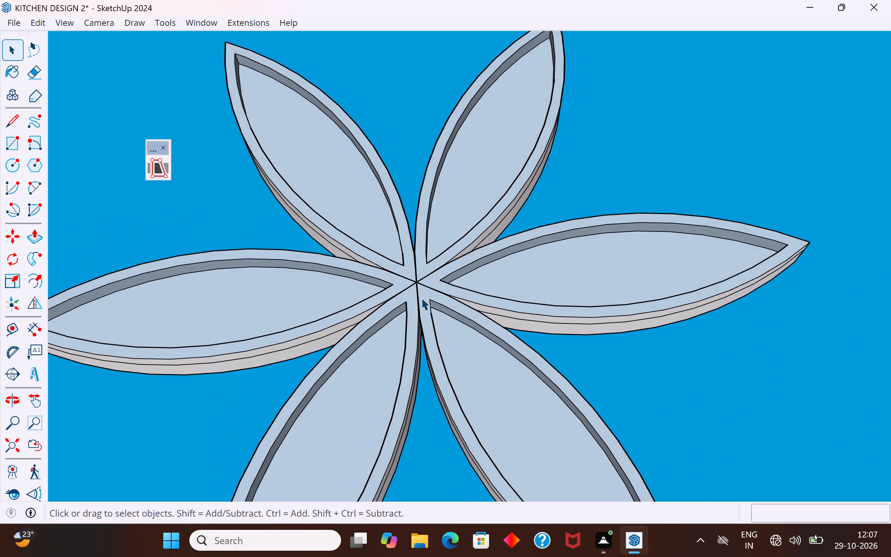
scroll(419, 294, up, 4)
click(417, 288)
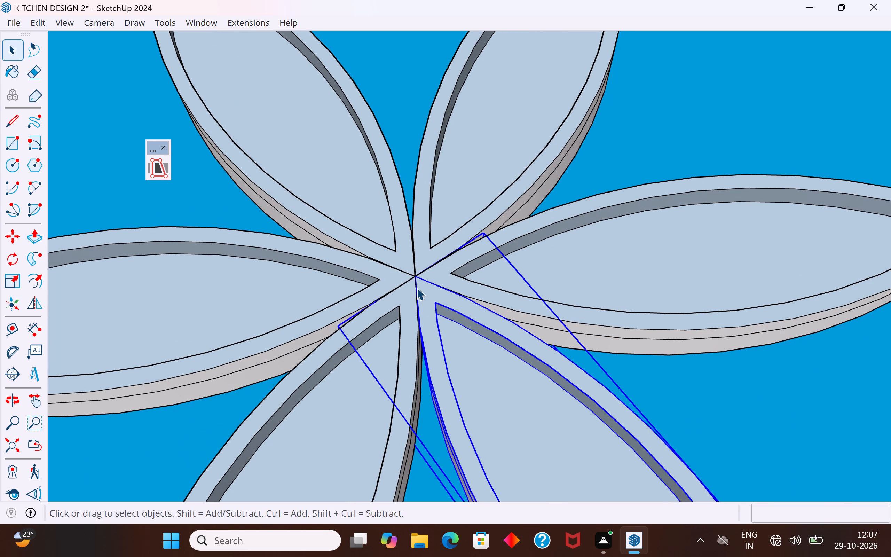
click(660, 128)
scroll(407, 252, down, 4)
middle_drag(549, 301, 417, 182)
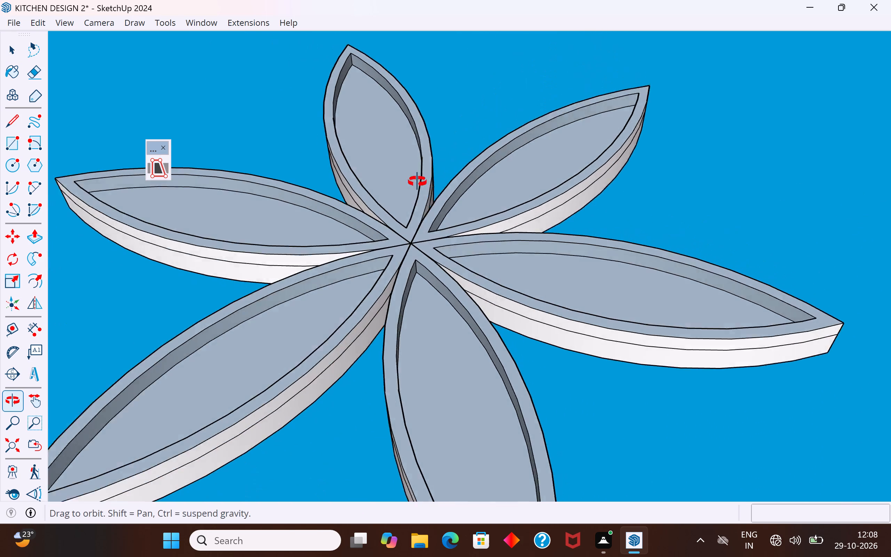
middle_drag(417, 182, 401, 153)
middle_drag(432, 320, 312, 286)
scroll(340, 259, up, 4)
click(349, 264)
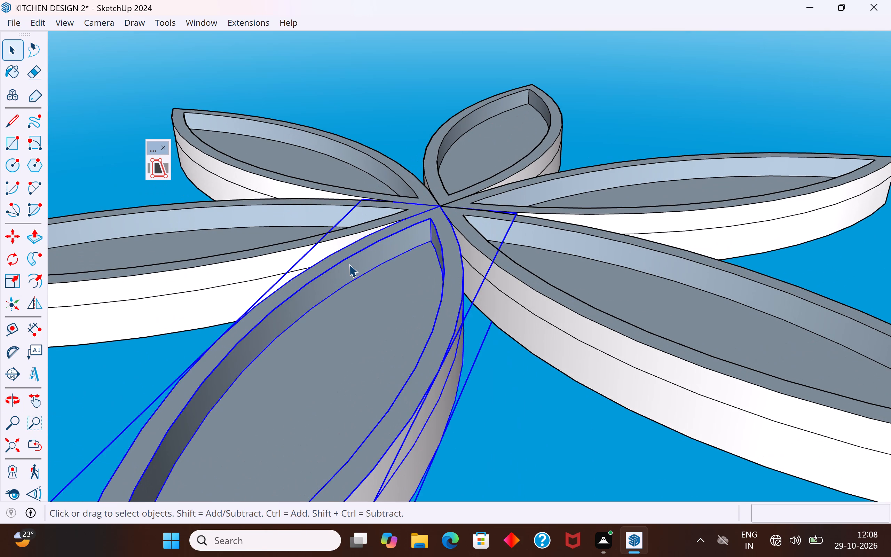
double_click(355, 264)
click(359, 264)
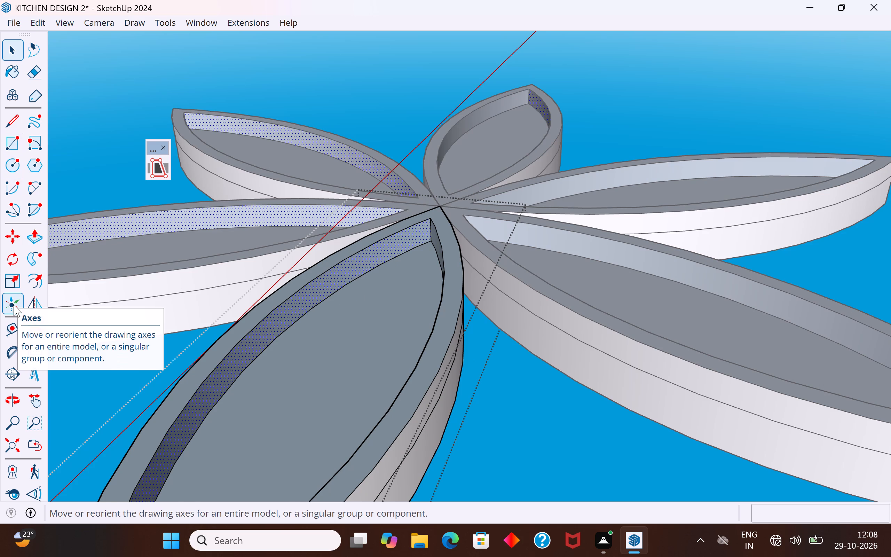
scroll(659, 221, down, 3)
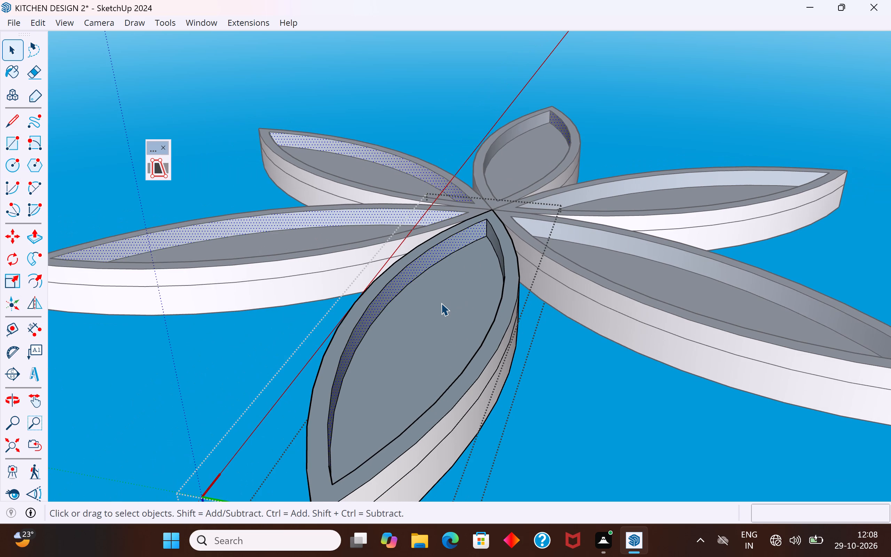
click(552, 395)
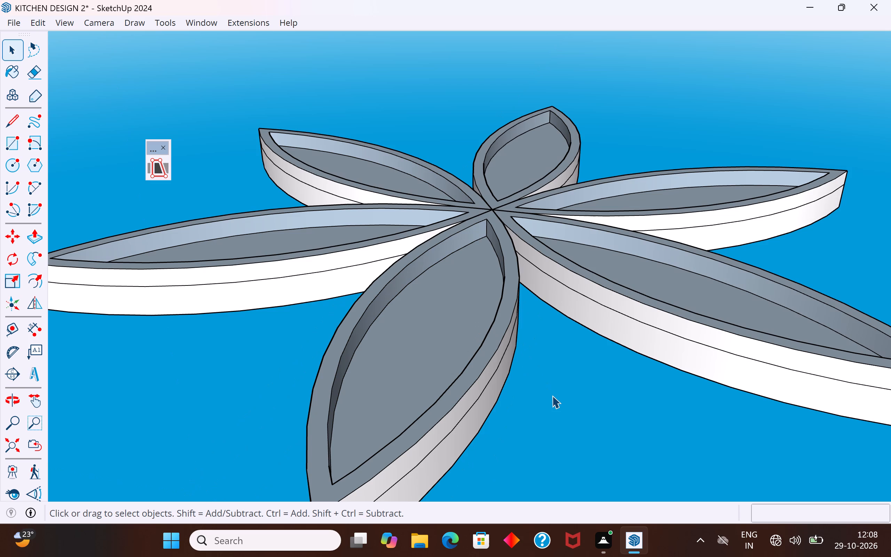
Inside a petal component, offset the outer outline of the underside rim inward by about 1/8".
middle_drag(586, 269, 474, 431)
scroll(434, 243, down, 4)
middle_drag(441, 300, 546, 429)
middle_drag(378, 380, 475, 351)
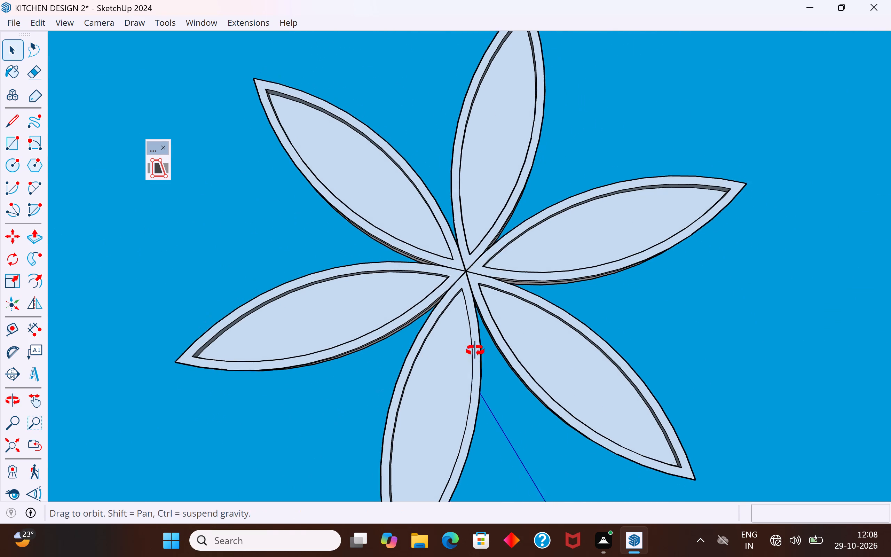
middle_drag(475, 351, 640, 241)
middle_drag(564, 372, 588, 206)
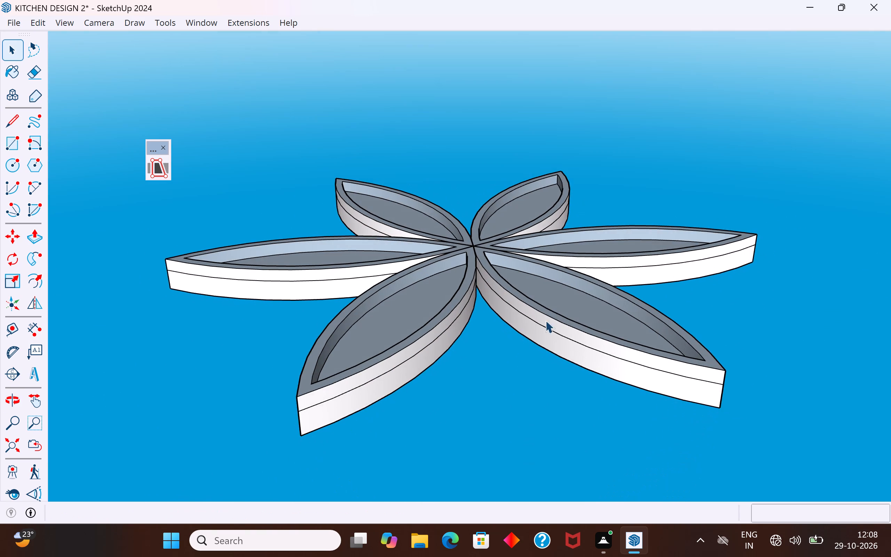
scroll(528, 336, up, 2)
click(324, 386)
double_click(324, 386)
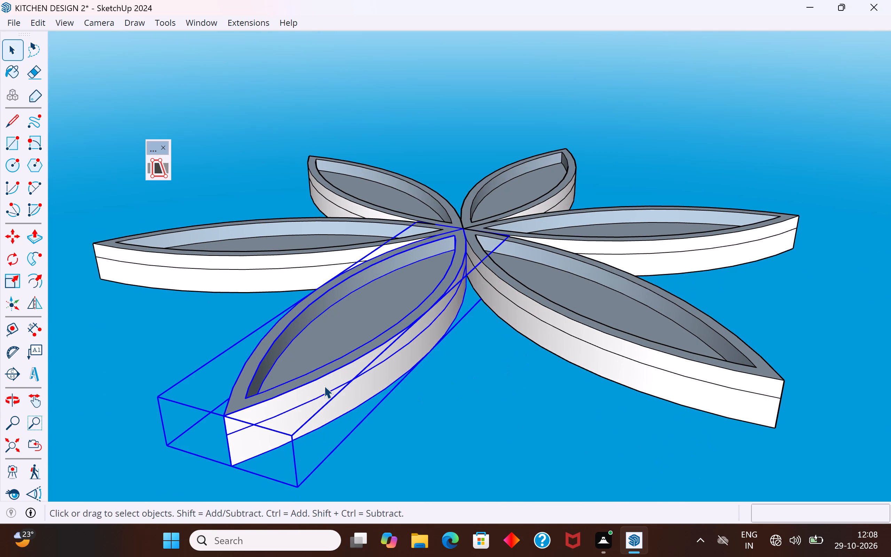
click(340, 381)
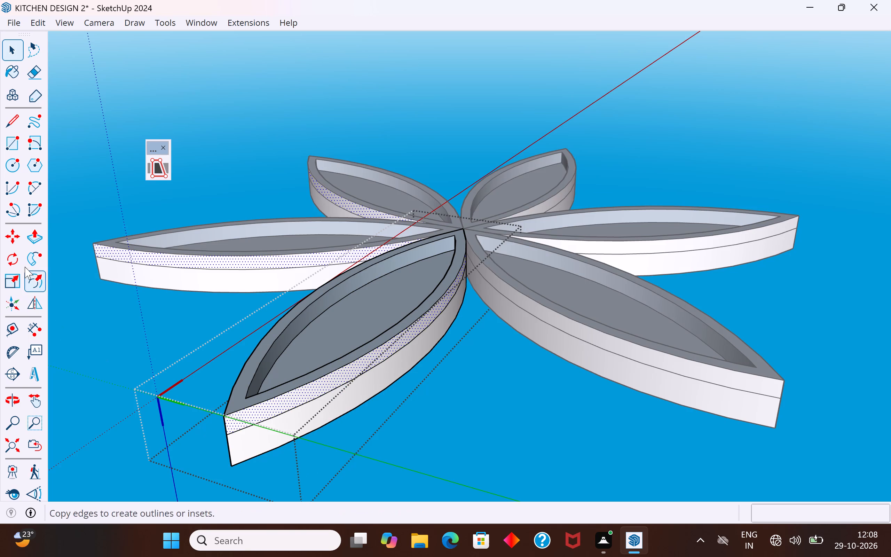
click(33, 234)
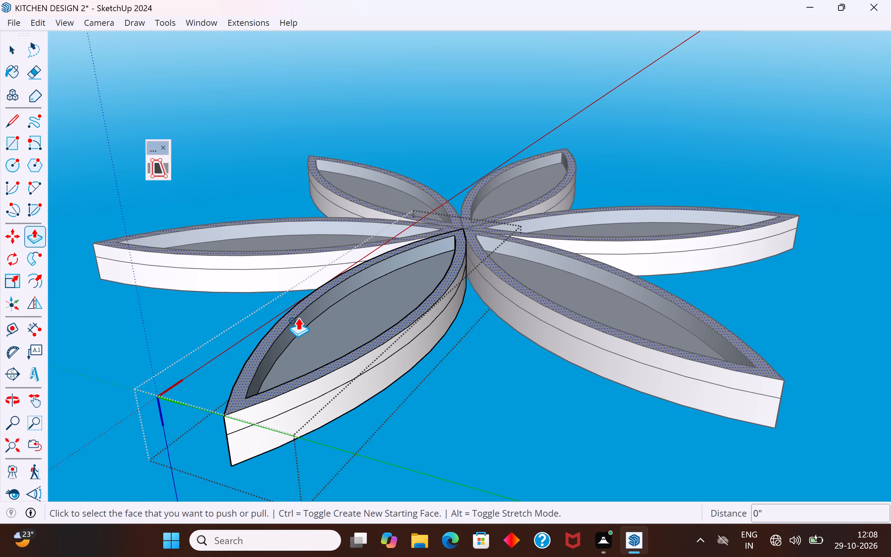
scroll(299, 303, up, 2)
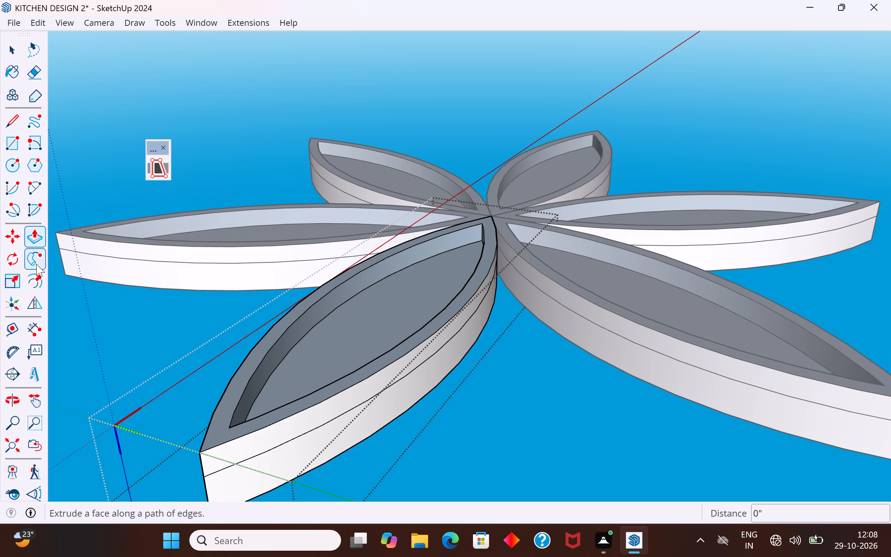
click(36, 283)
drag(228, 402, 232, 402)
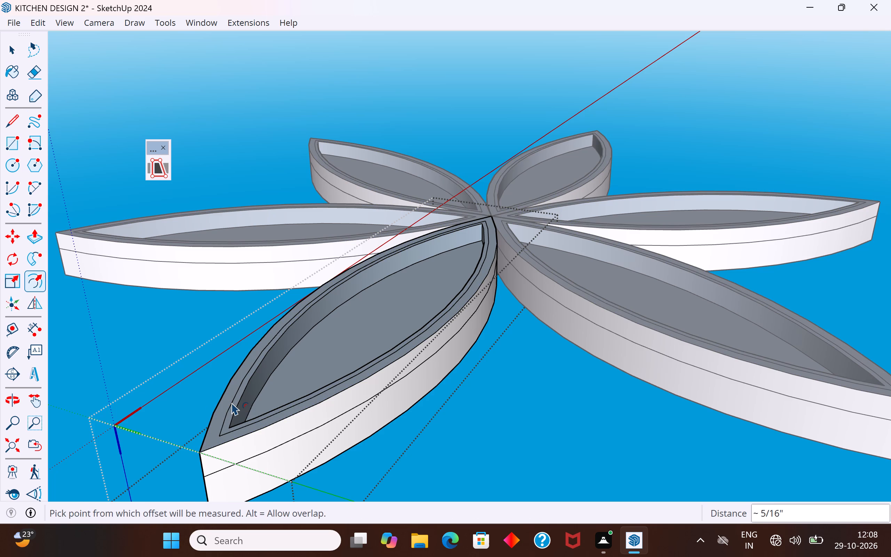
key(ctrl+z)
click(230, 395)
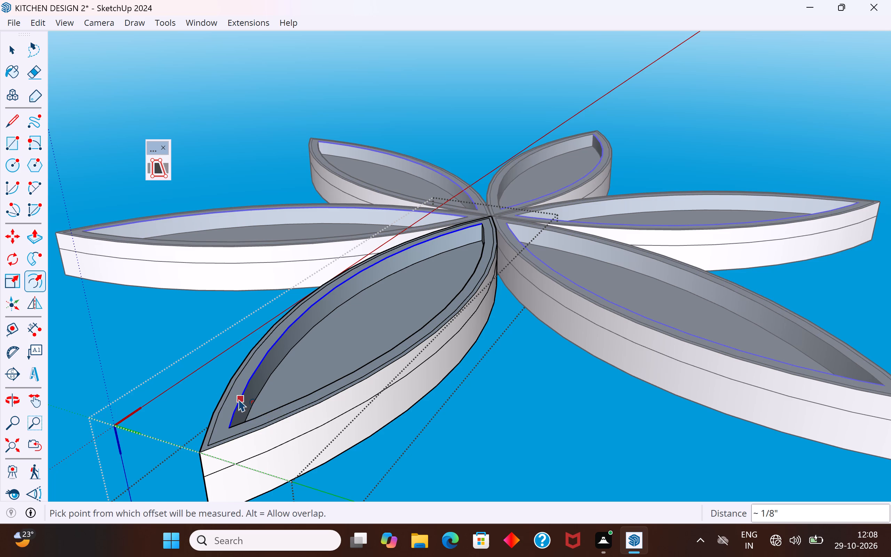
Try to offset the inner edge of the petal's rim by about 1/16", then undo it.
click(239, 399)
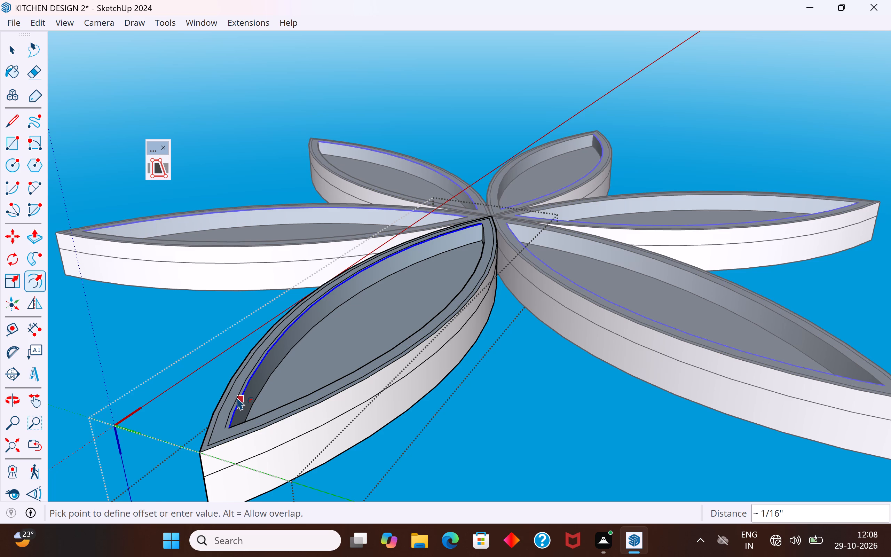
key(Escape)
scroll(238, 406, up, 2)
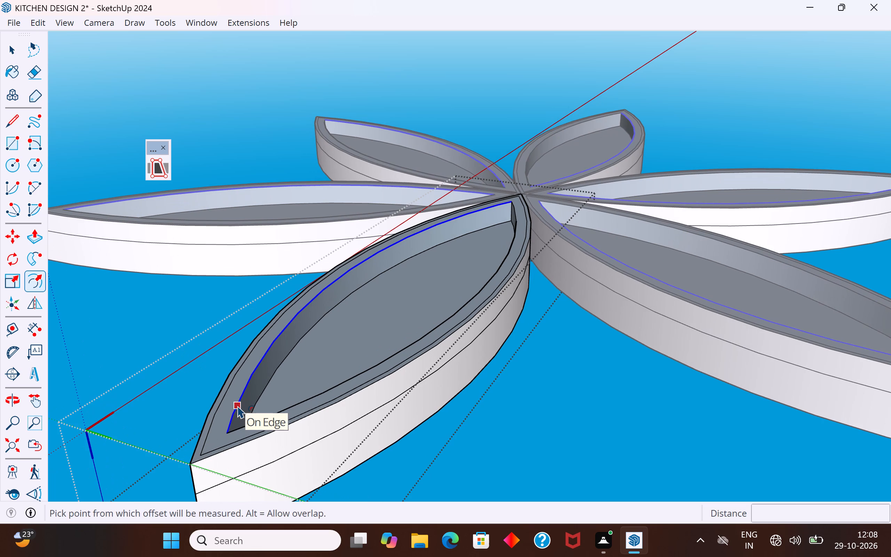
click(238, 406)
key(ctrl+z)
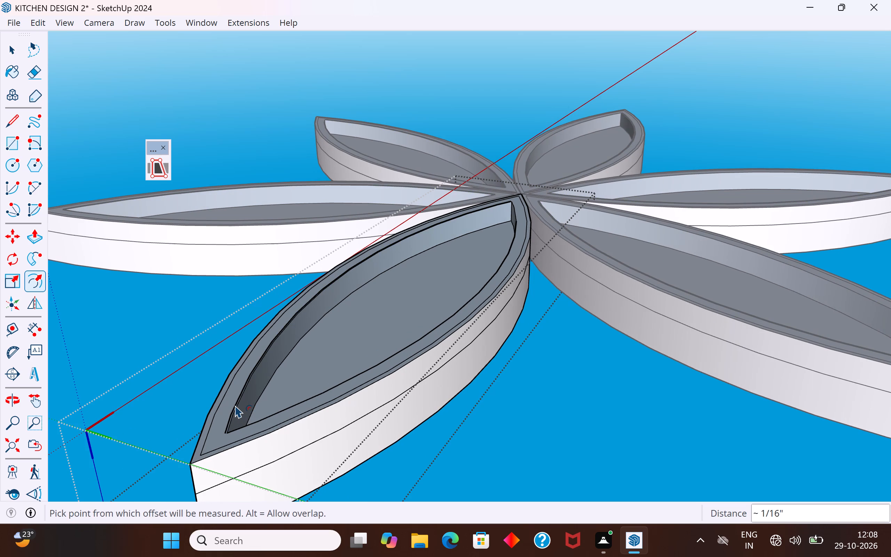
Offset a second outline by about 3/16" on the petal's underside rim, between the first offset line and the recess edge.
middle_drag(235, 405, 406, 394)
scroll(334, 334, down, 5)
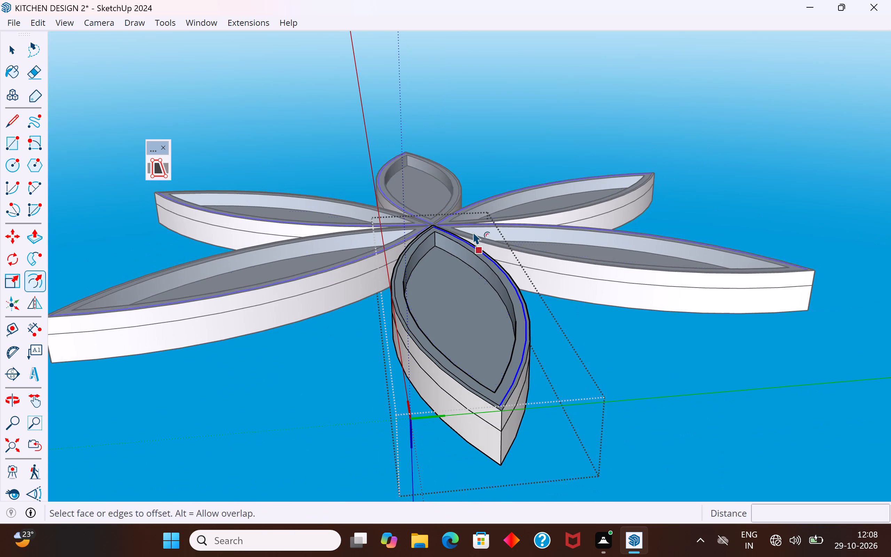
scroll(473, 232, down, 4)
middle_drag(490, 366, 487, 472)
scroll(495, 440, up, 14)
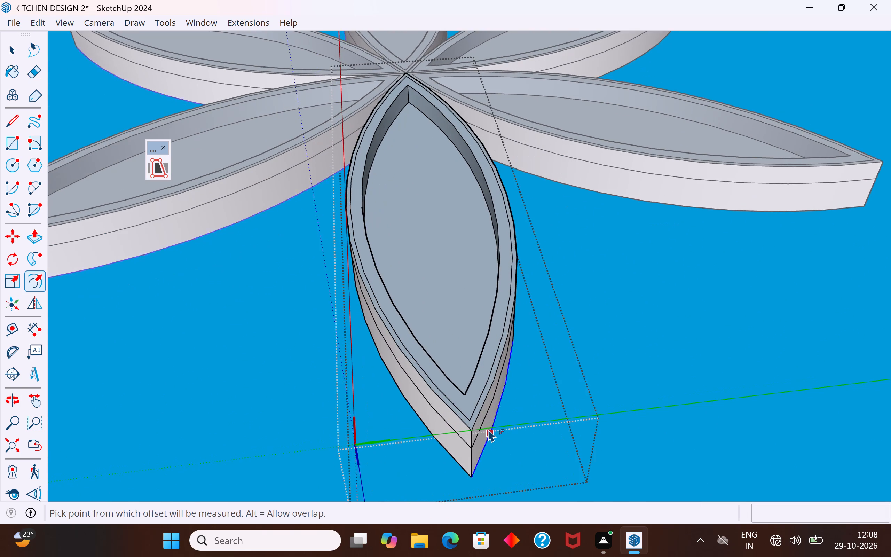
scroll(488, 429, up, 7)
click(451, 360)
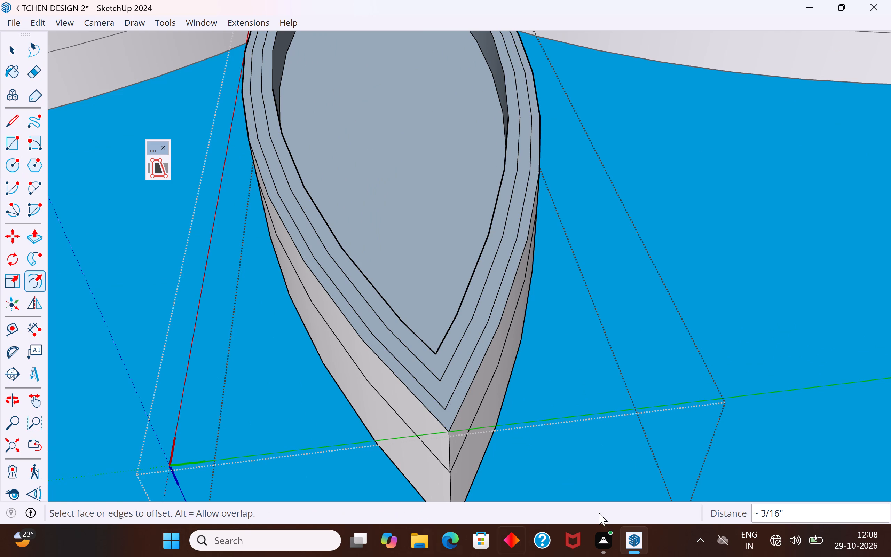
Push the band between the two offset lines on the petal's underside rim 1/4" inward to form a groove.
click(12, 49)
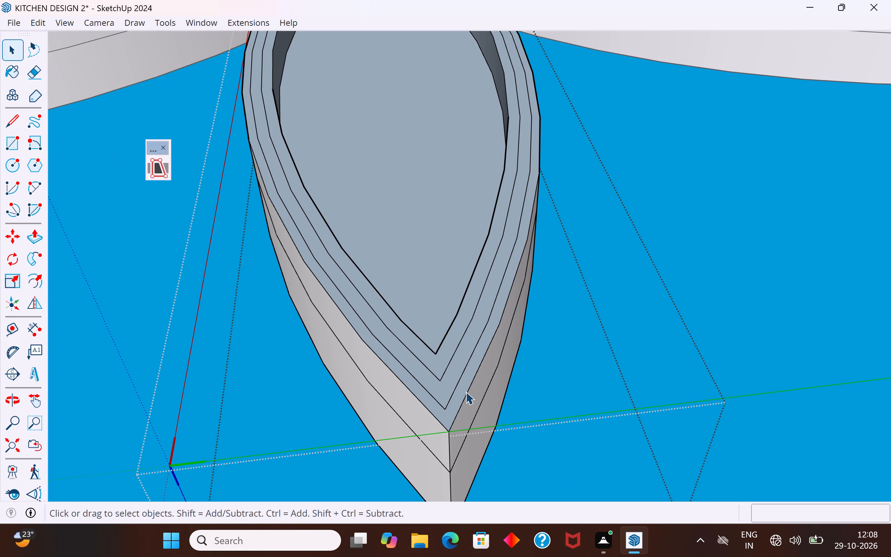
click(452, 374)
scroll(452, 374, up, 3)
middle_drag(452, 374, 433, 212)
scroll(451, 411, up, 1)
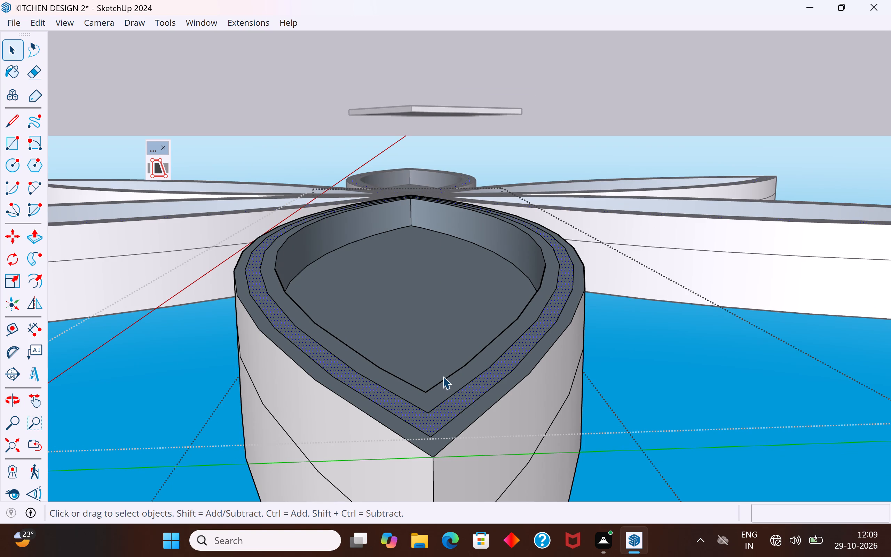
scroll(443, 376, down, 3)
middle_drag(405, 379, 372, 244)
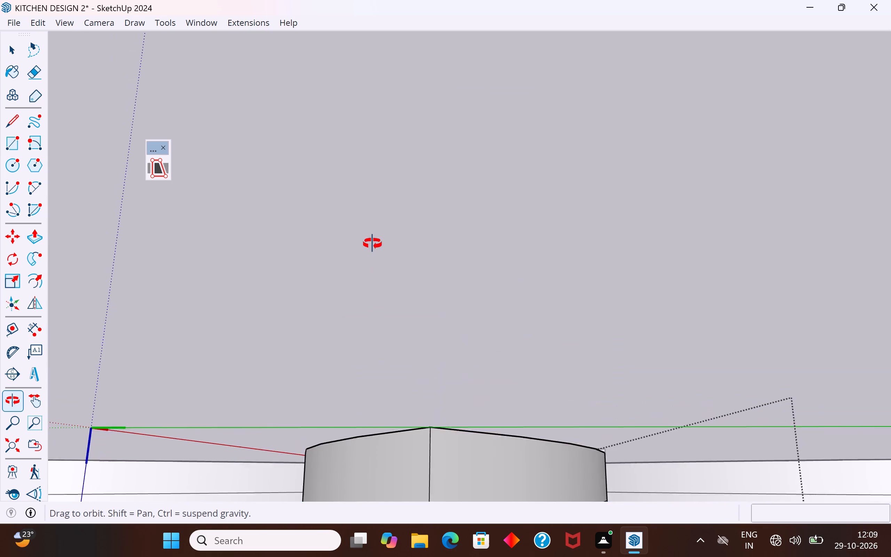
middle_drag(372, 244, 379, 330)
scroll(379, 334, down, 5)
middle_drag(398, 388, 423, 437)
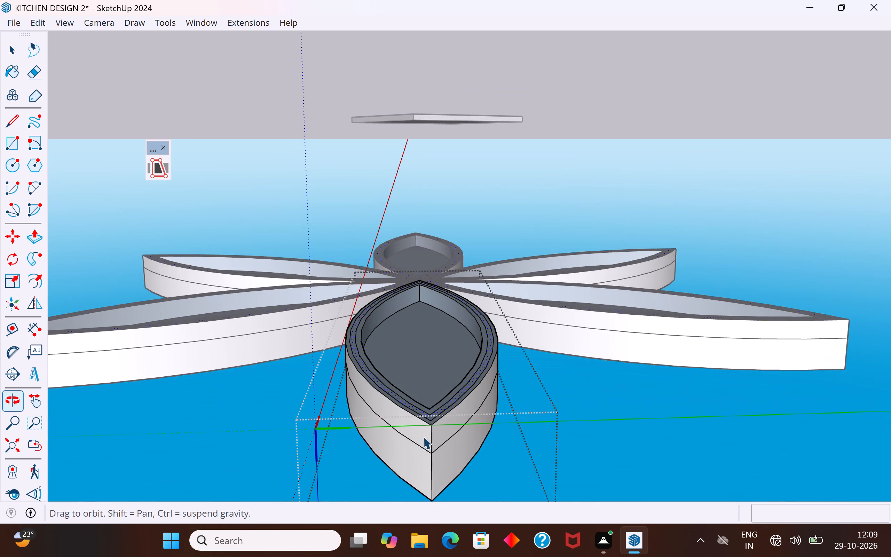
scroll(371, 372, up, 4)
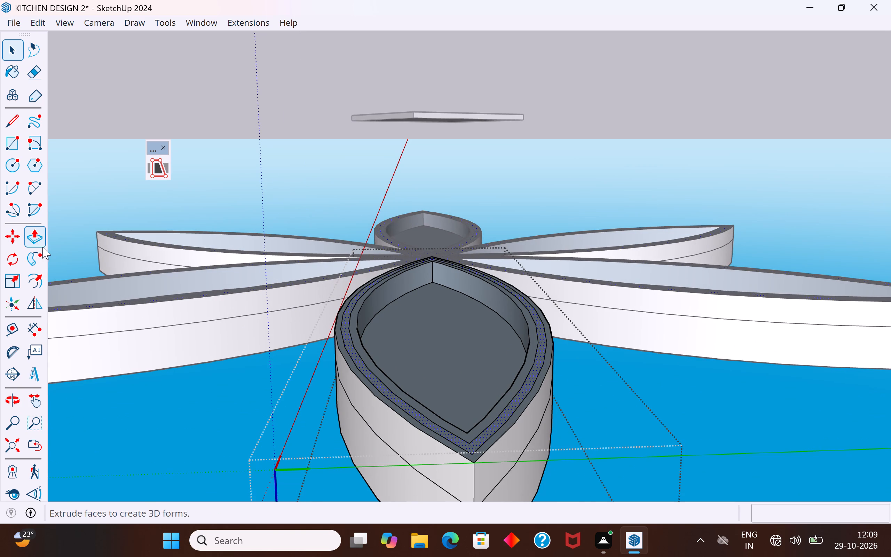
click(37, 239)
click(392, 394)
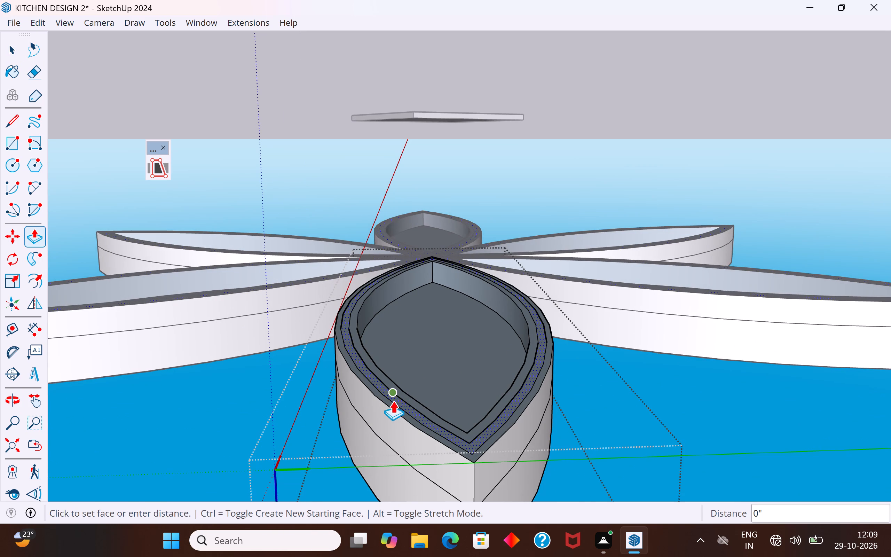
scroll(392, 389, up, 7)
middle_drag(395, 391, 401, 414)
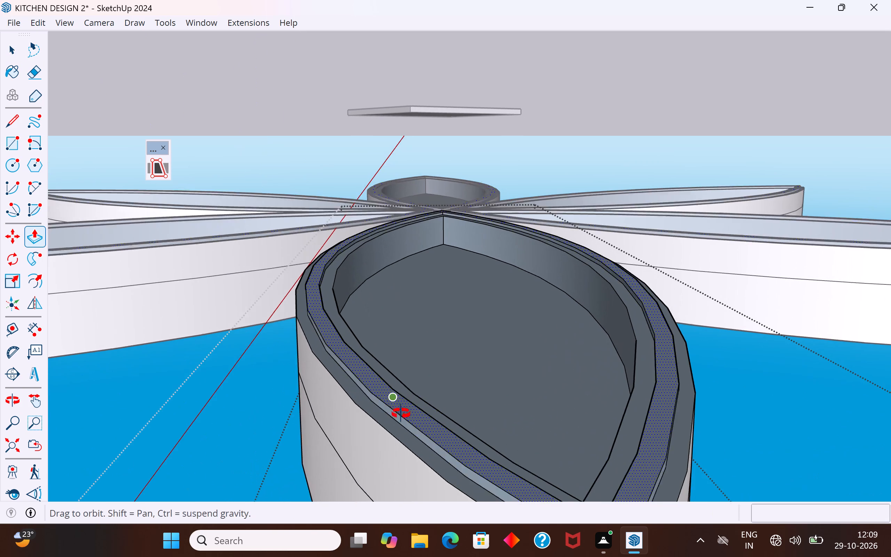
middle_drag(401, 414, 393, 474)
scroll(400, 422, up, 8)
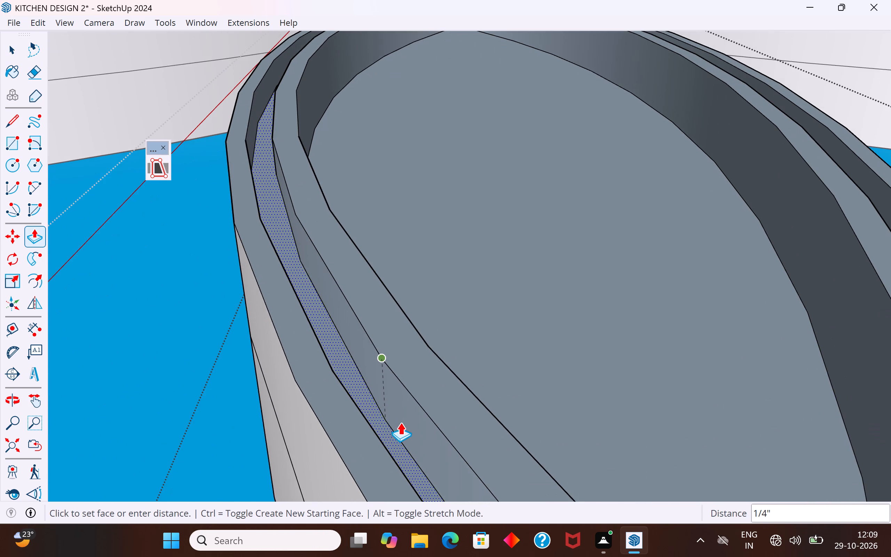
middle_drag(400, 422, 357, 392)
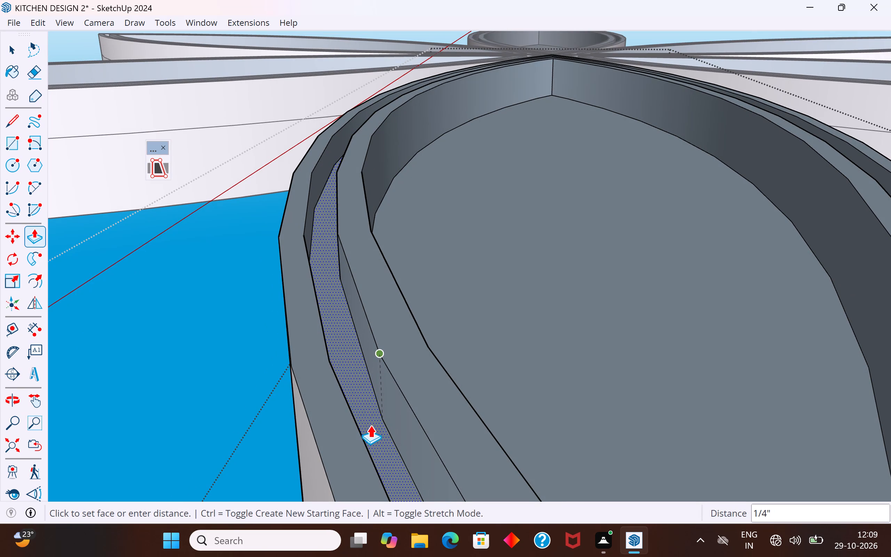
click(370, 425)
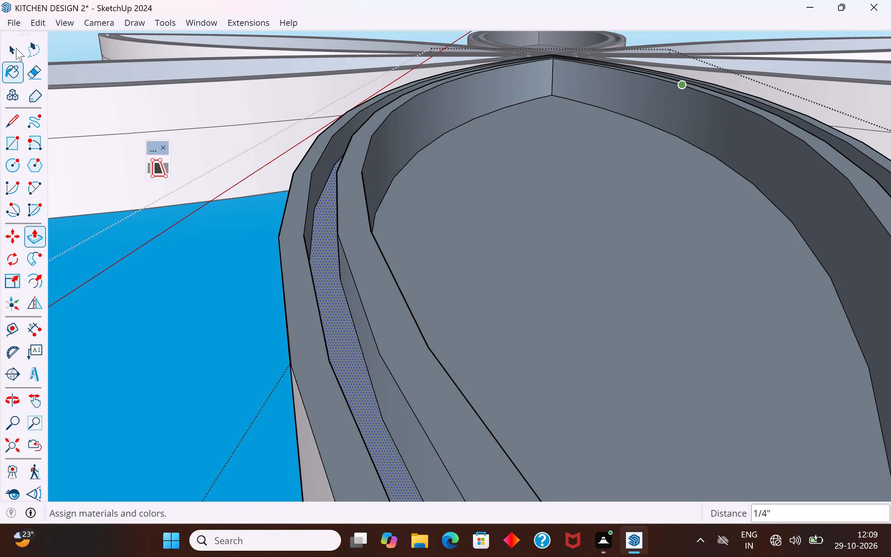
Leave the petal component and examine the grooved rims of all petals and their central junction from several angles.
click(16, 48)
click(188, 278)
scroll(188, 278, down, 9)
middle_drag(199, 313, 281, 434)
scroll(317, 251, down, 4)
middle_drag(333, 277, 551, 342)
click(407, 451)
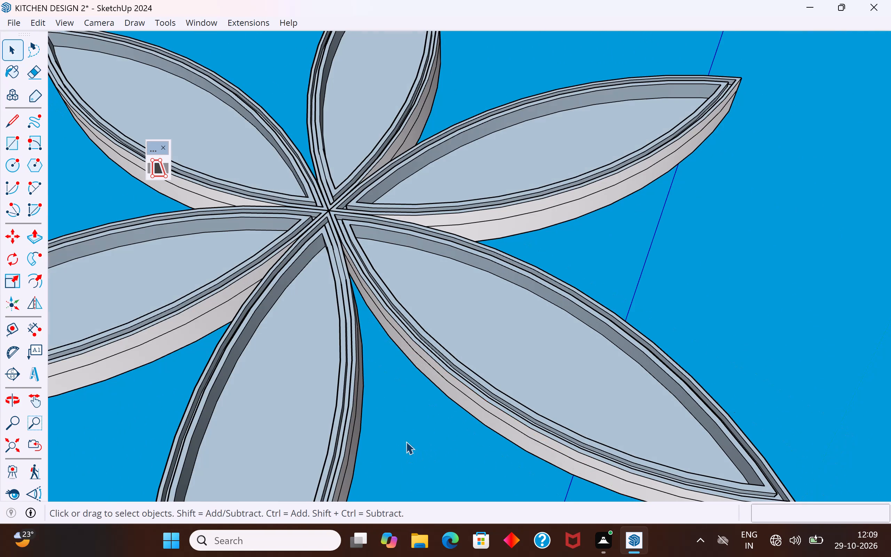
middle_drag(479, 337, 325, 347)
scroll(347, 121, down, 2)
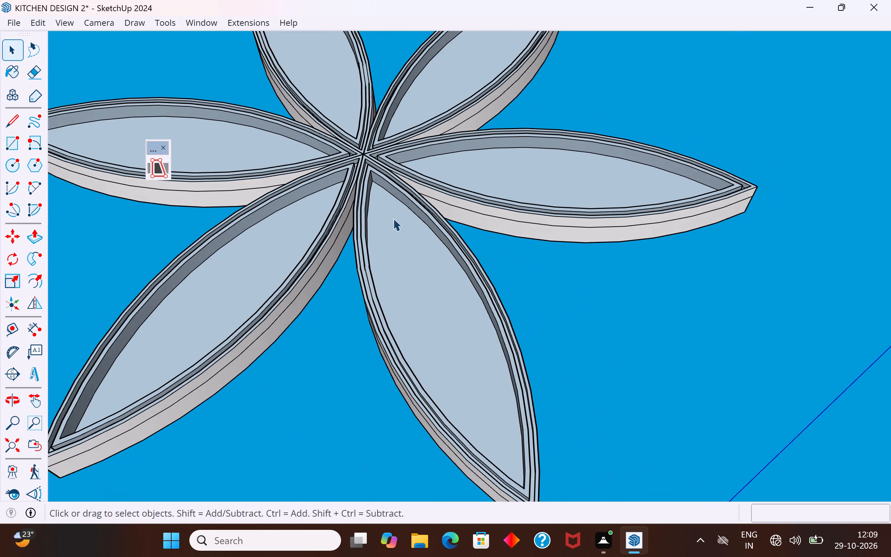
middle_drag(425, 274, 316, 151)
scroll(372, 336, up, 5)
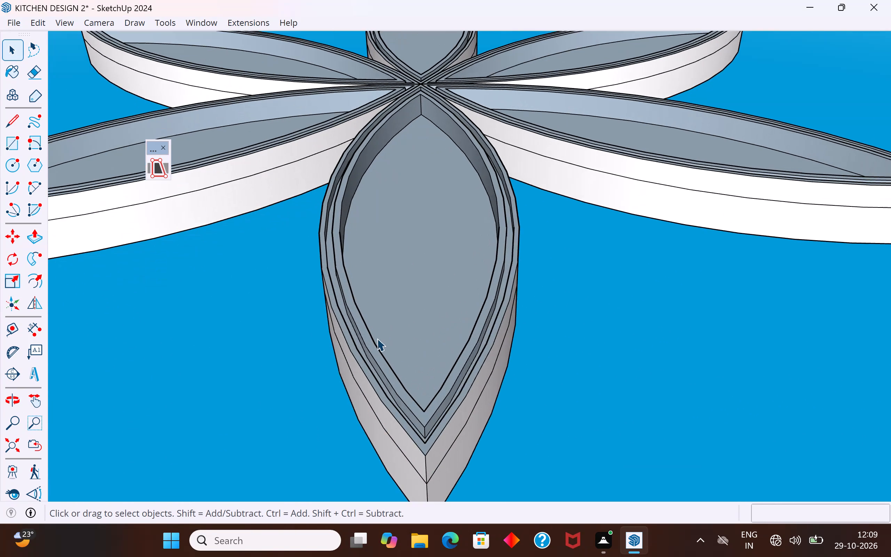
middle_drag(377, 338, 369, 253)
middle_drag(387, 202, 391, 264)
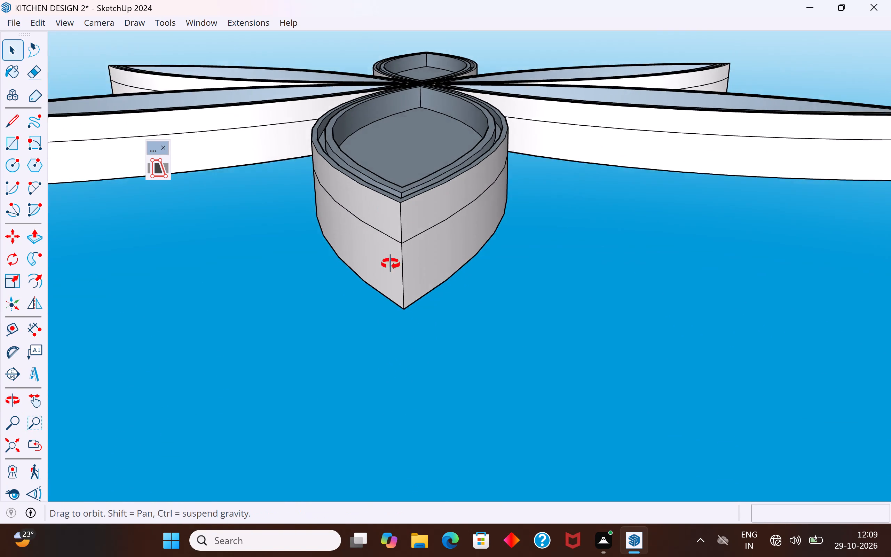
middle_drag(391, 264, 398, 383)
scroll(393, 346, down, 4)
scroll(419, 217, up, 10)
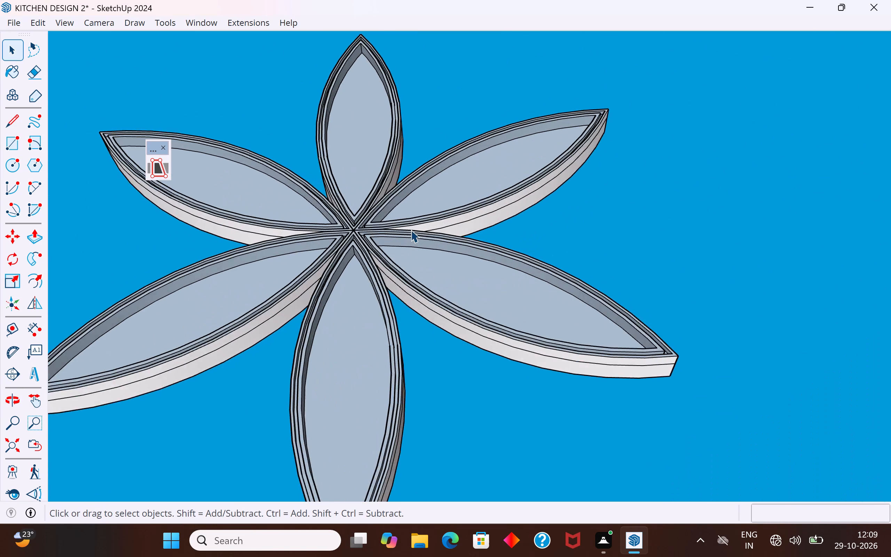
scroll(411, 230, up, 8)
scroll(355, 250, up, 3)
middle_drag(342, 270, 381, 447)
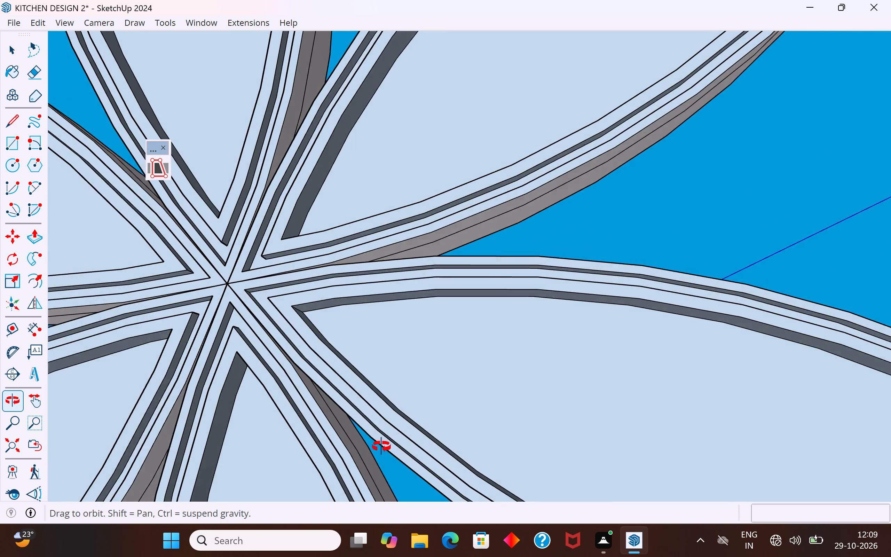
middle_drag(381, 447, 380, 485)
scroll(514, 250, down, 5)
scroll(446, 106, up, 3)
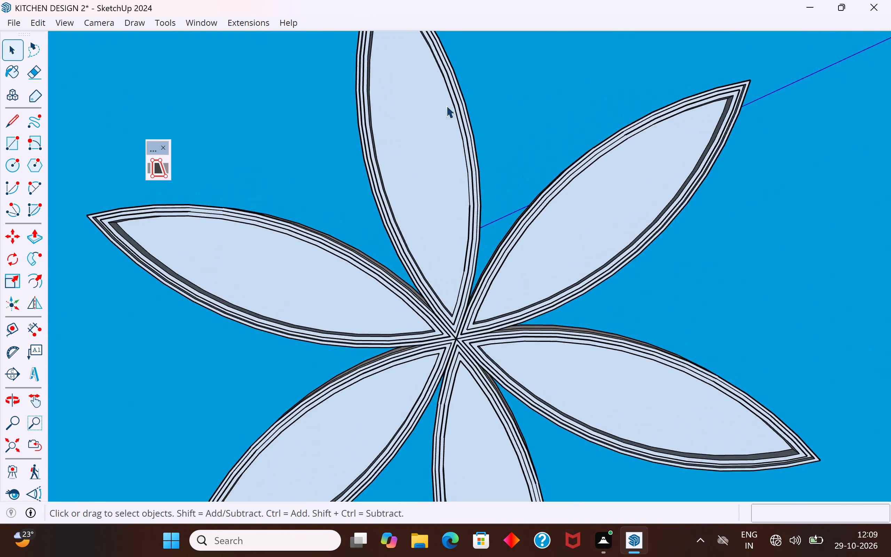
scroll(446, 105, up, 14)
middle_drag(491, 222, 294, 79)
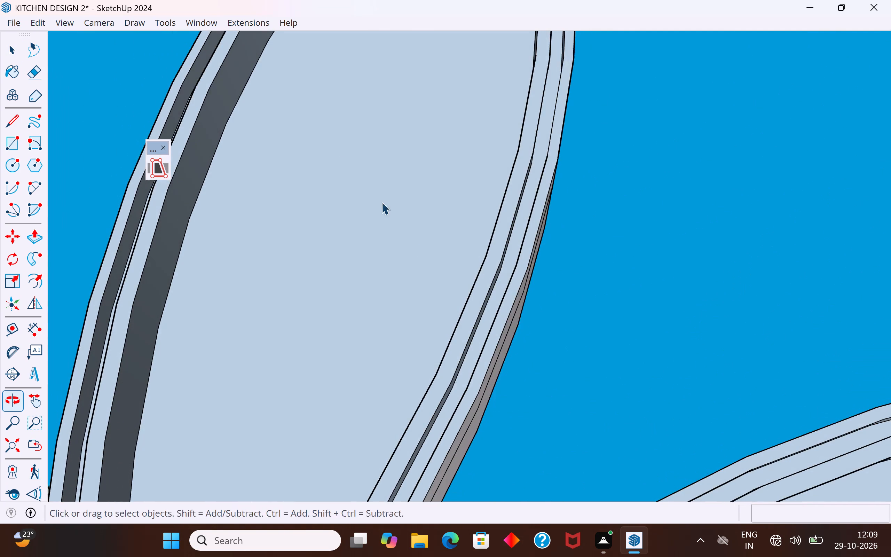
middle_drag(425, 251, 583, 25)
scroll(459, 154, up, 1)
scroll(273, 306, down, 5)
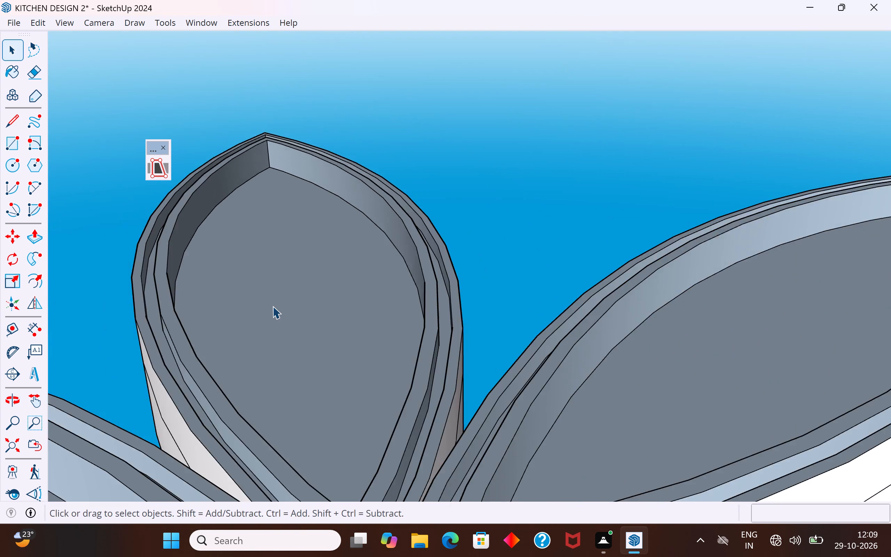
scroll(273, 306, down, 12)
Open a petal component and delete the dividing line running along one of its outer side faces.
middle_drag(305, 438, 287, 254)
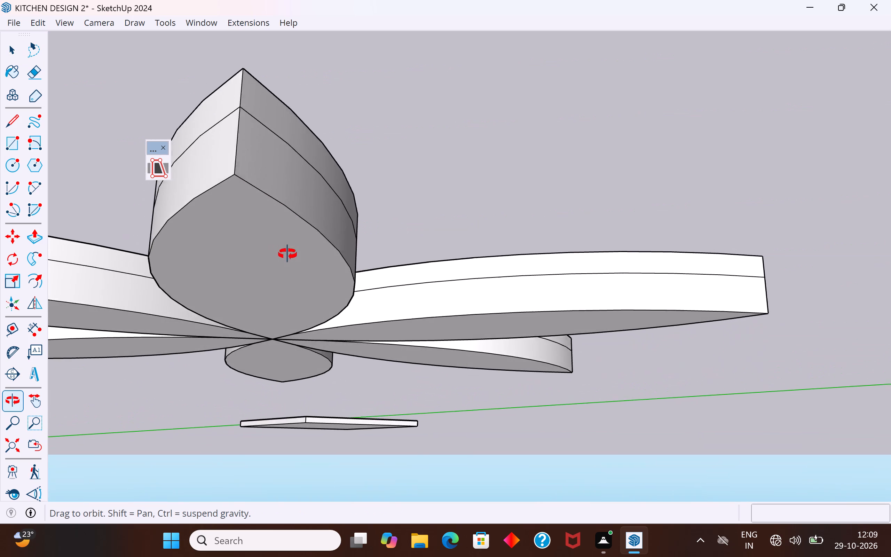
middle_drag(287, 254, 301, 275)
click(290, 225)
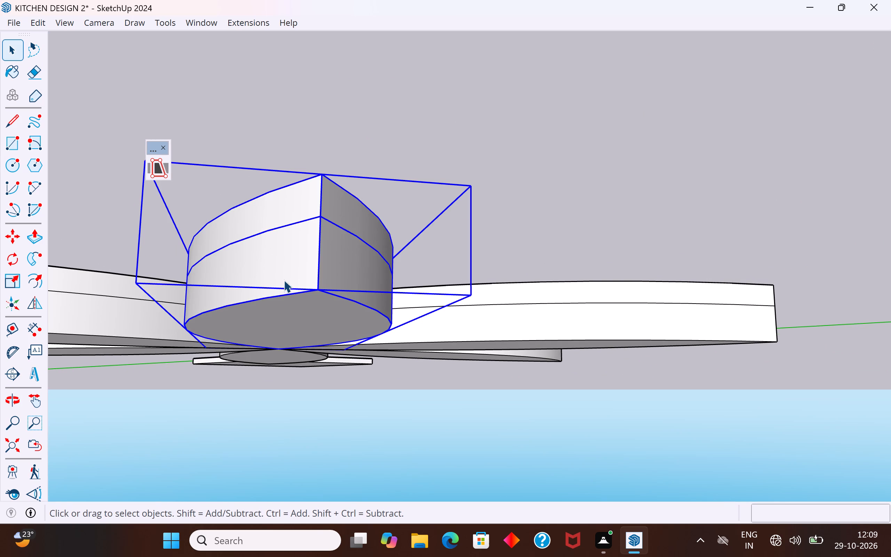
click(296, 222)
double_click(299, 223)
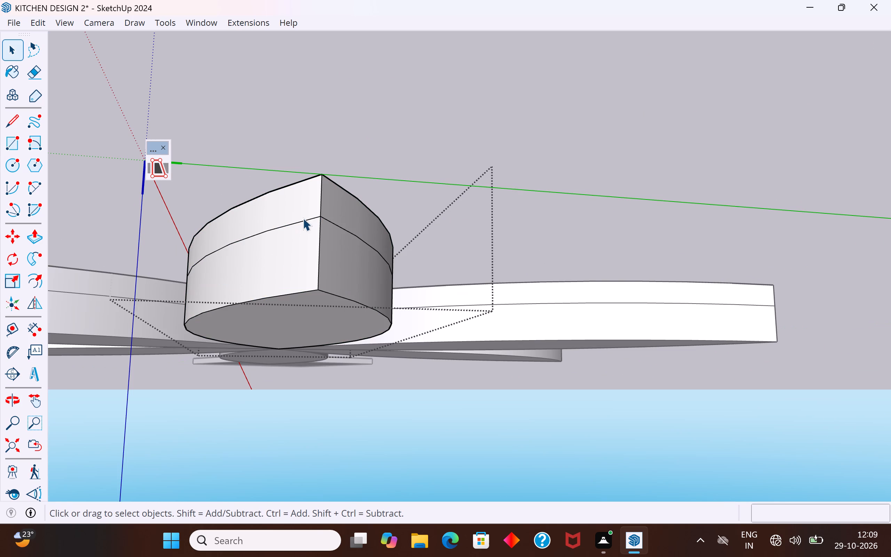
click(303, 222)
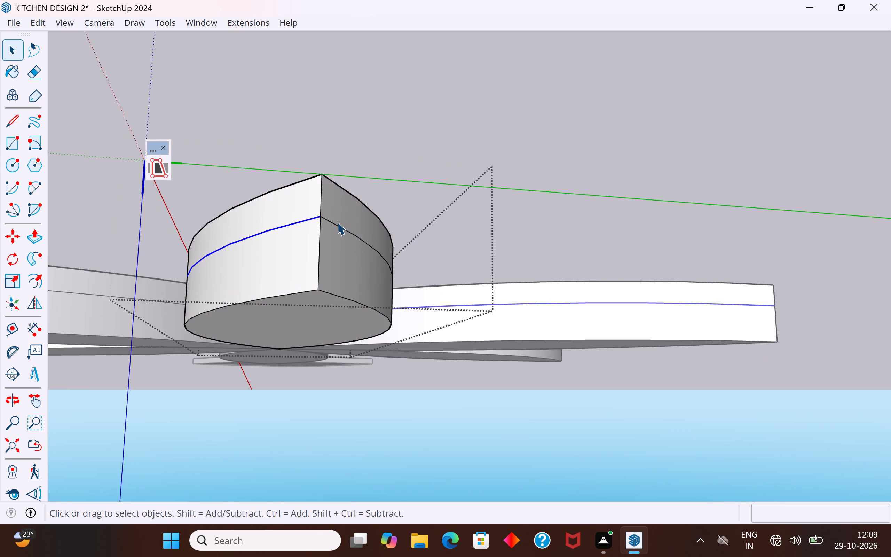
key(Delete)
Delete the remaining dividing line along the petal's opposite outer side face and leave the component.
middle_drag(373, 192, 367, 396)
scroll(332, 202, down, 5)
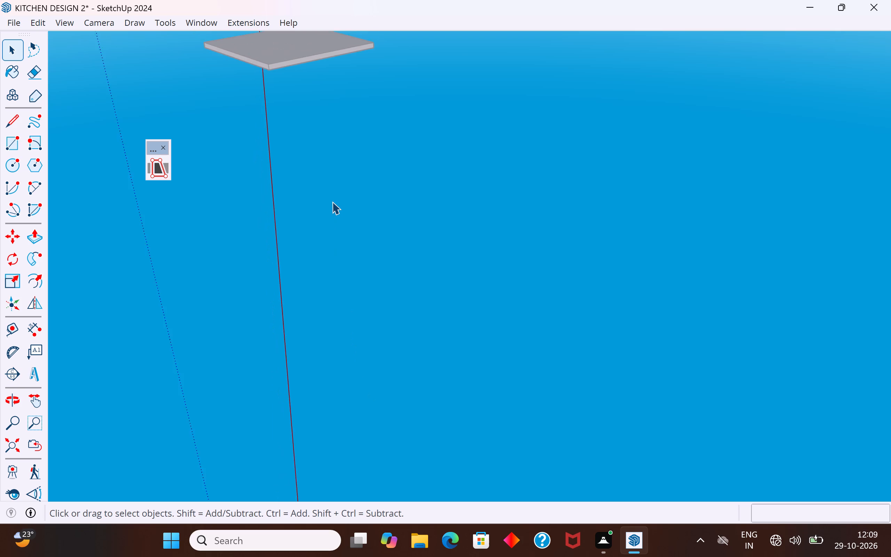
scroll(332, 202, down, 20)
scroll(310, 359, up, 15)
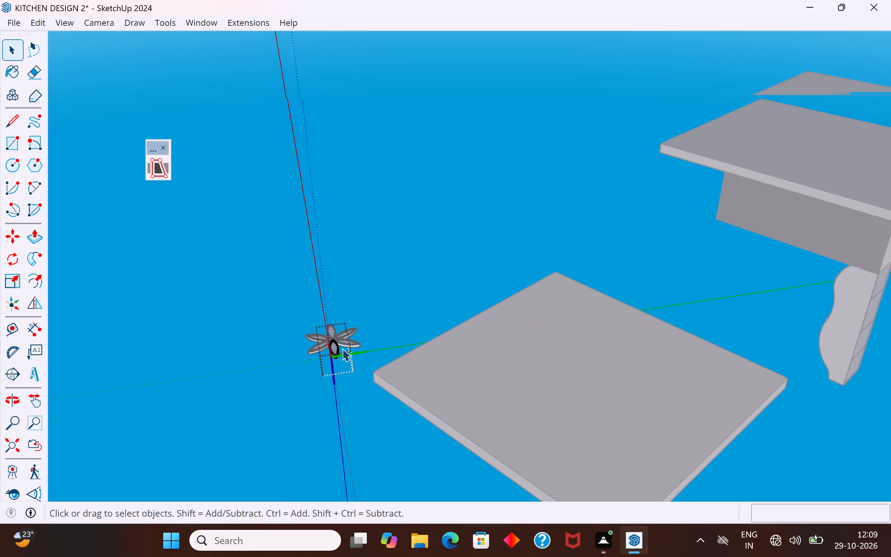
scroll(342, 348, up, 20)
scroll(342, 348, up, 10)
middle_drag(301, 385, 293, 389)
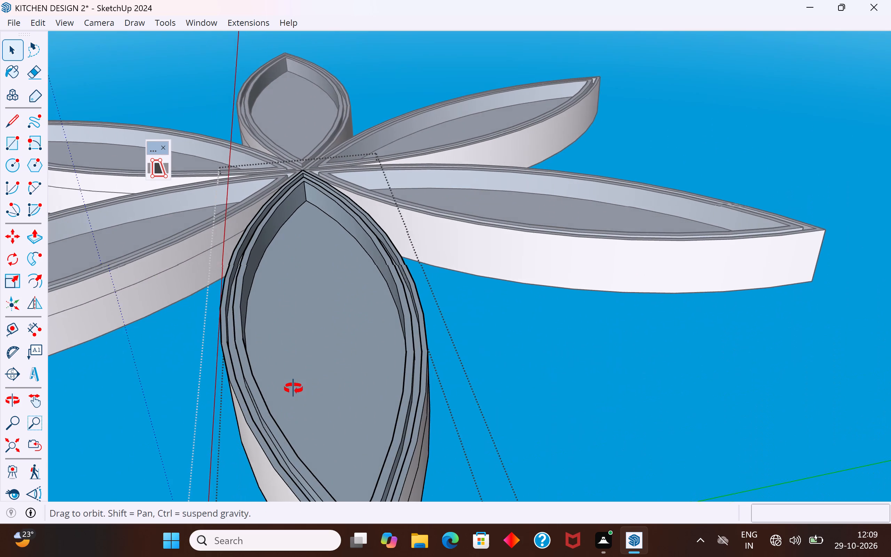
middle_drag(293, 389, 304, 347)
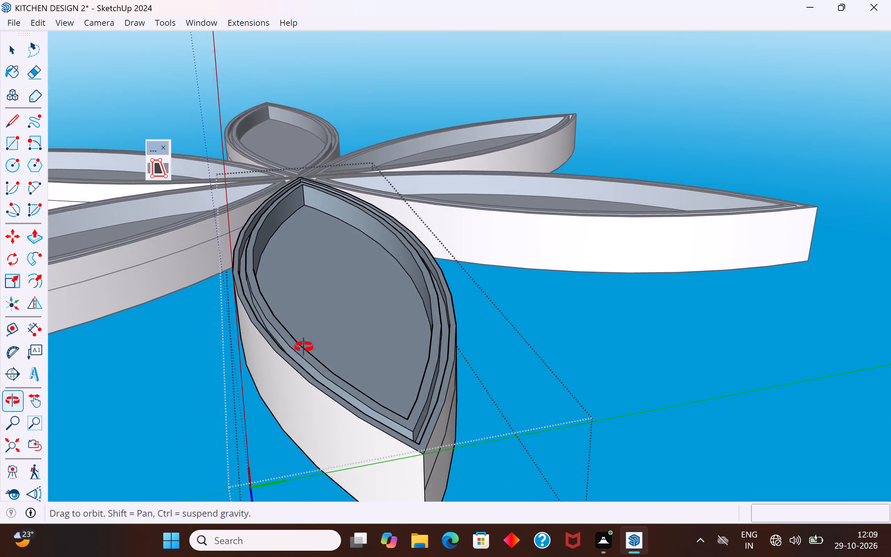
middle_drag(304, 347, 325, 351)
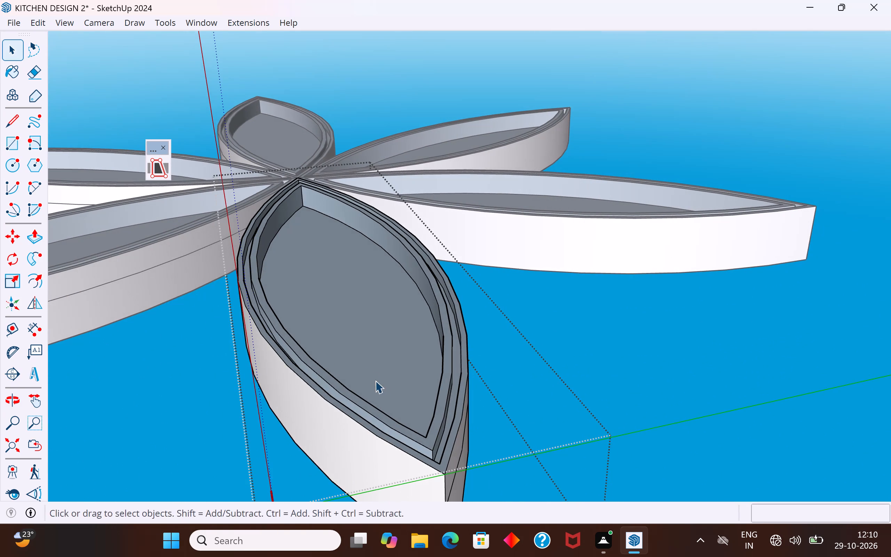
middle_drag(370, 379, 291, 339)
click(298, 344)
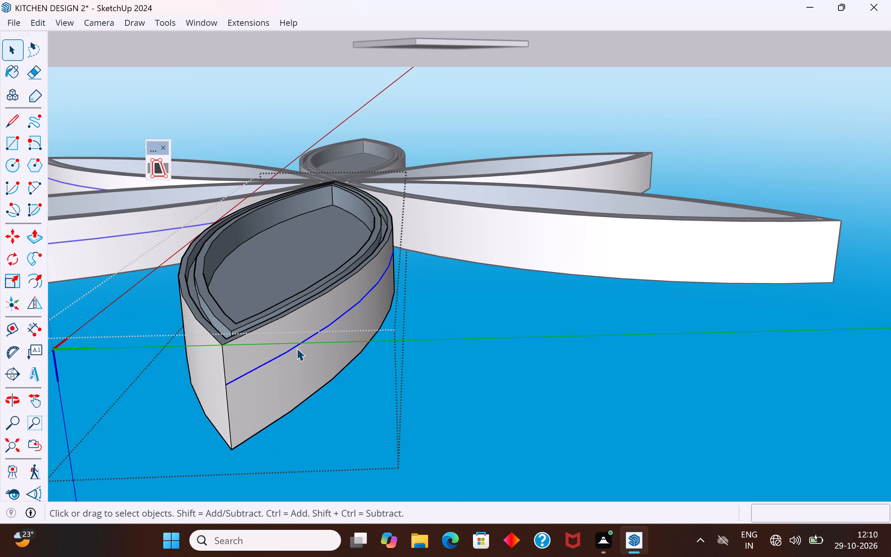
key(Delete)
middle_drag(283, 321, 347, 396)
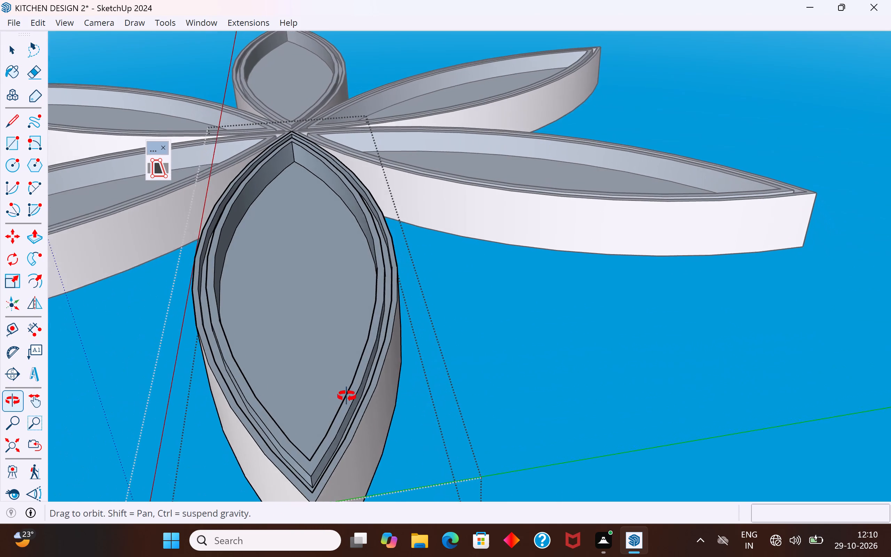
middle_drag(347, 396, 418, 463)
scroll(418, 463, up, 1)
click(571, 332)
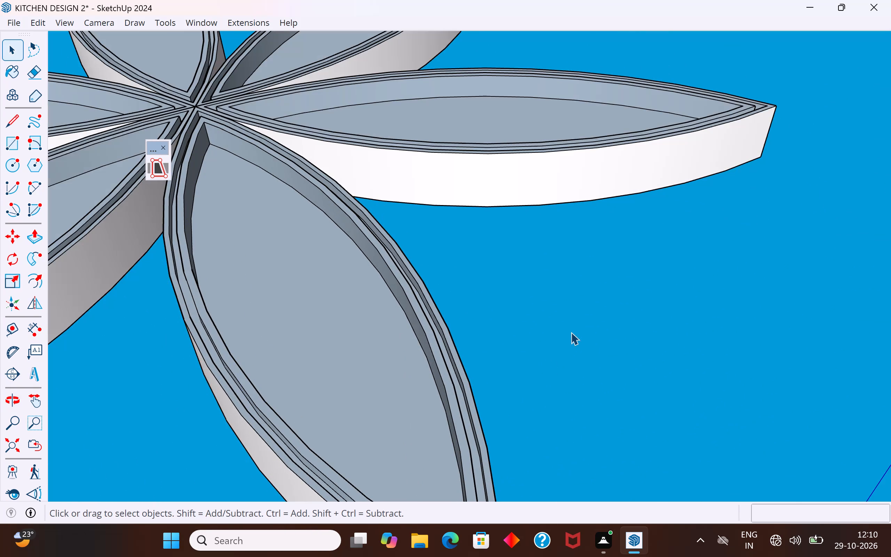
Select all six petals of the flower and flip them vertically about their horizontal plane.
scroll(398, 321, down, 5)
scroll(416, 276, down, 6)
click(397, 261)
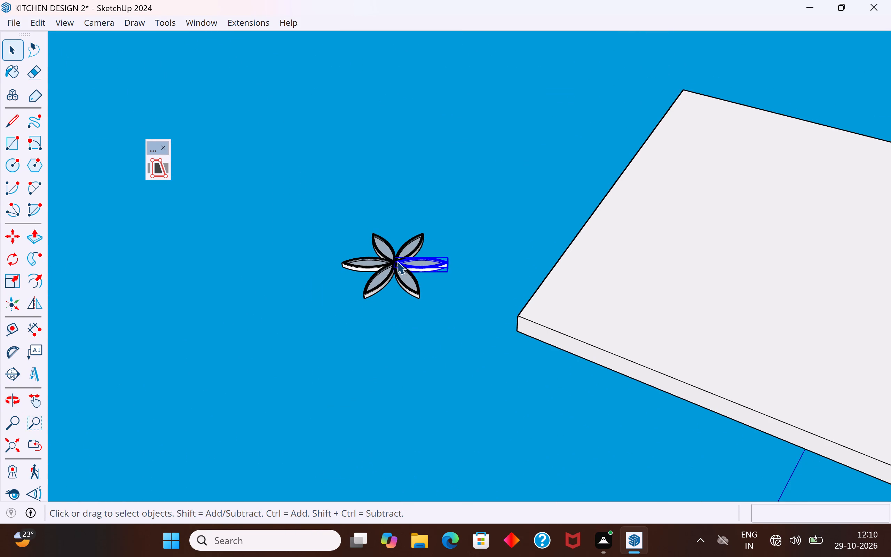
scroll(397, 261, up, 4)
drag(497, 183, 252, 355)
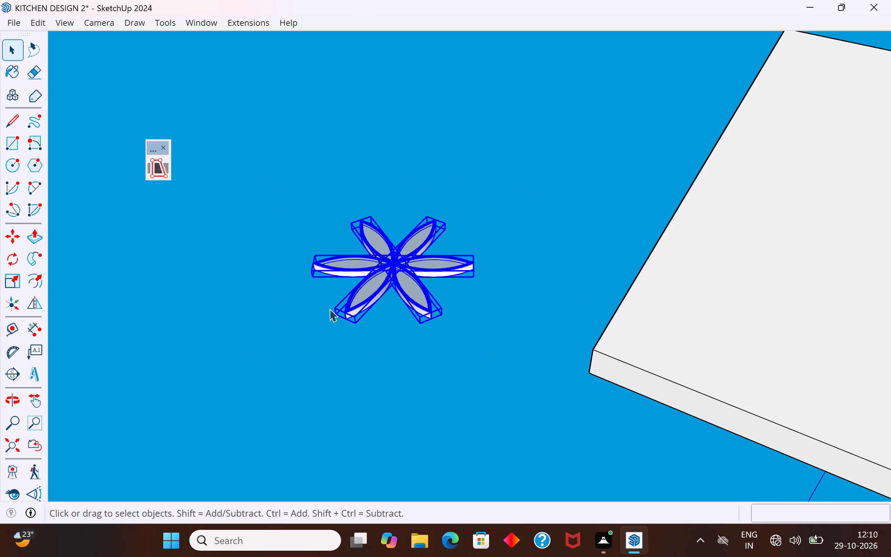
click(30, 303)
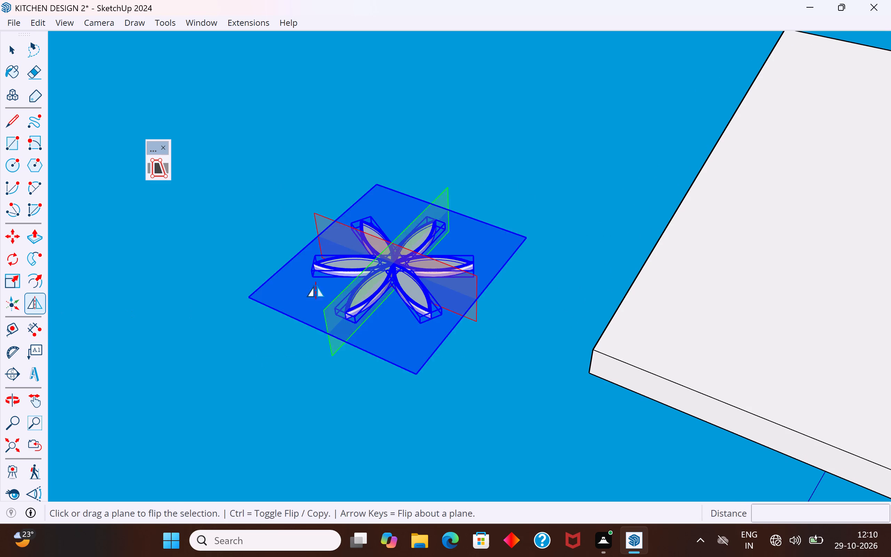
click(468, 284)
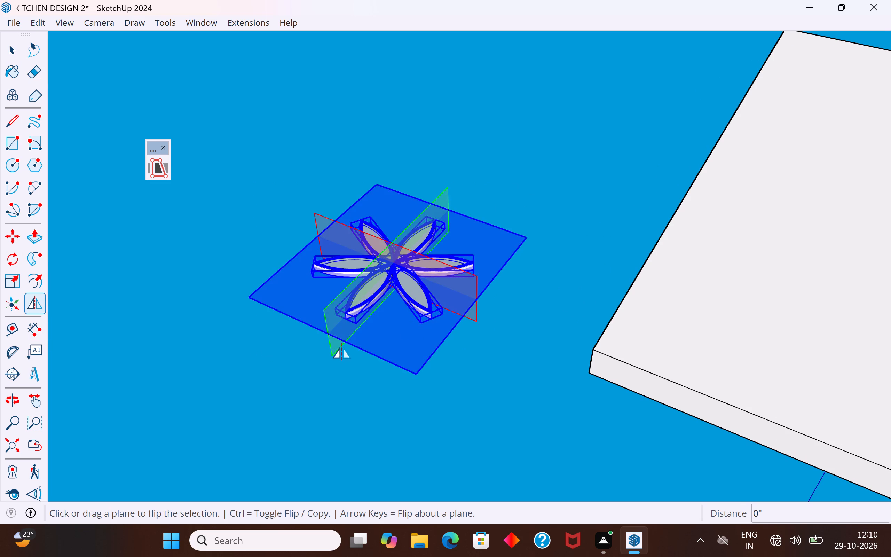
click(332, 314)
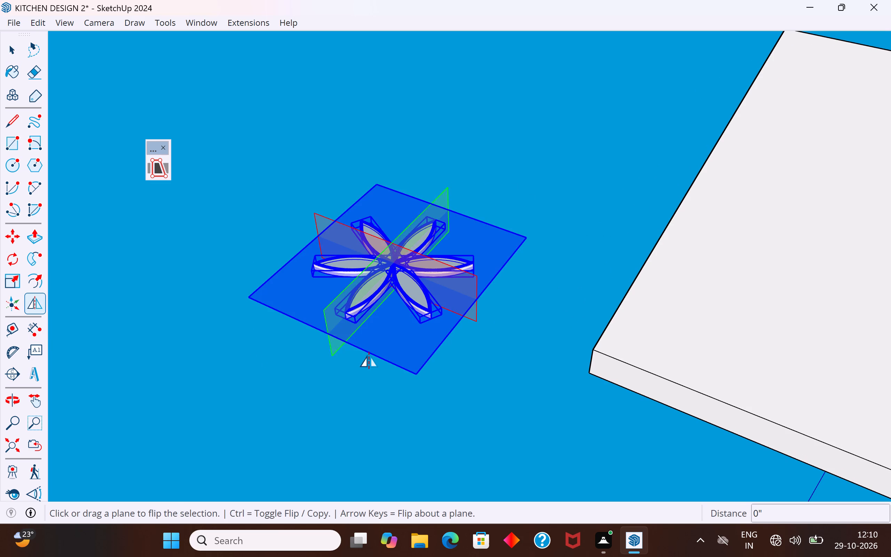
click(371, 356)
click(10, 53)
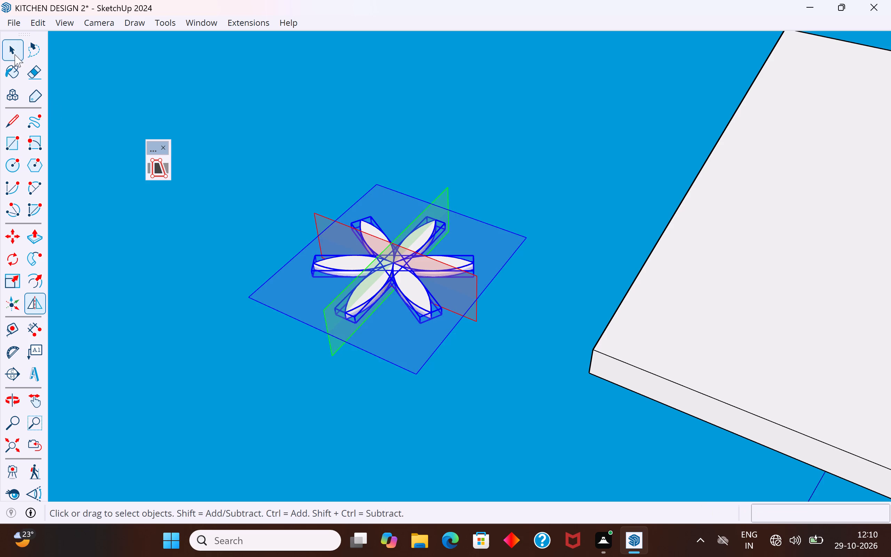
click(196, 286)
Examine the flipped flower's grooved, recessed petal faces from below and close up.
scroll(365, 385, up, 1)
middle_drag(367, 384, 447, 45)
scroll(439, 200, up, 7)
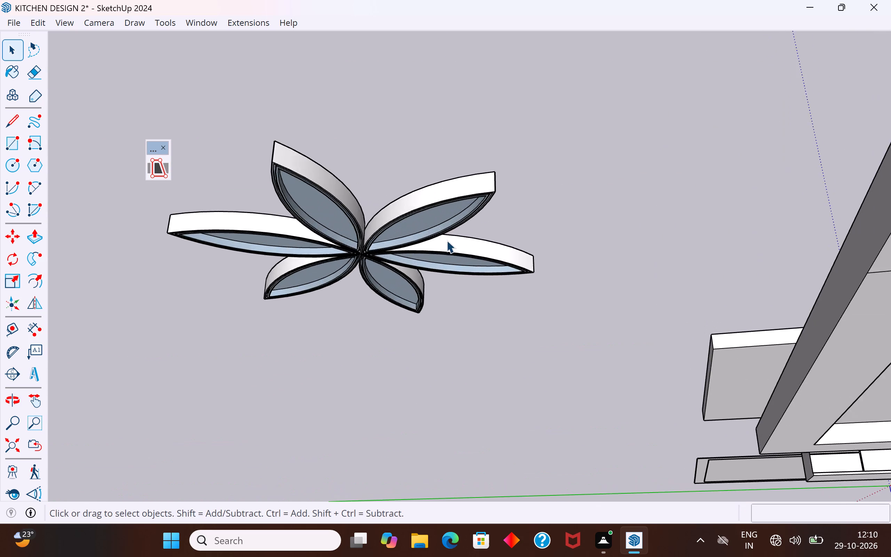
scroll(447, 240, up, 6)
middle_drag(457, 245, 483, 78)
scroll(534, 116, up, 3)
scroll(510, 238, down, 2)
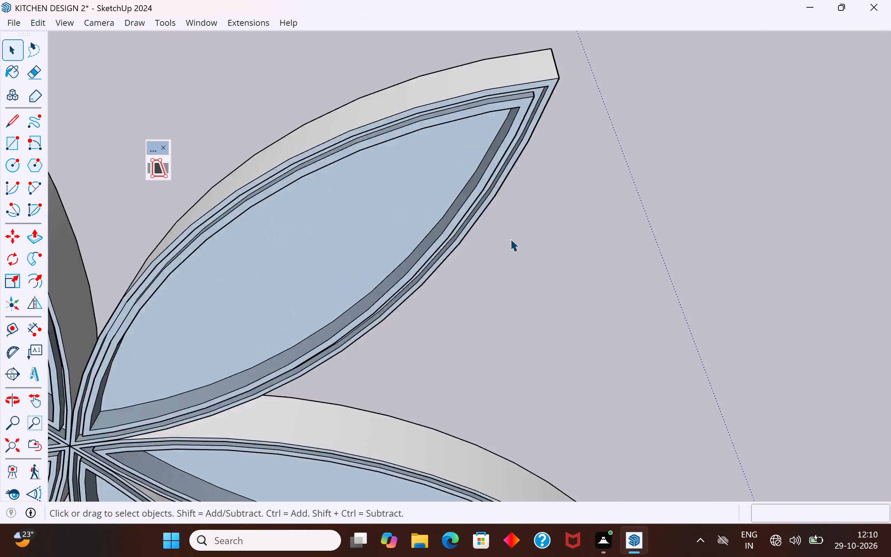
scroll(510, 239, down, 2)
scroll(504, 185, up, 7)
middle_drag(519, 195, 486, 107)
scroll(480, 145, up, 4)
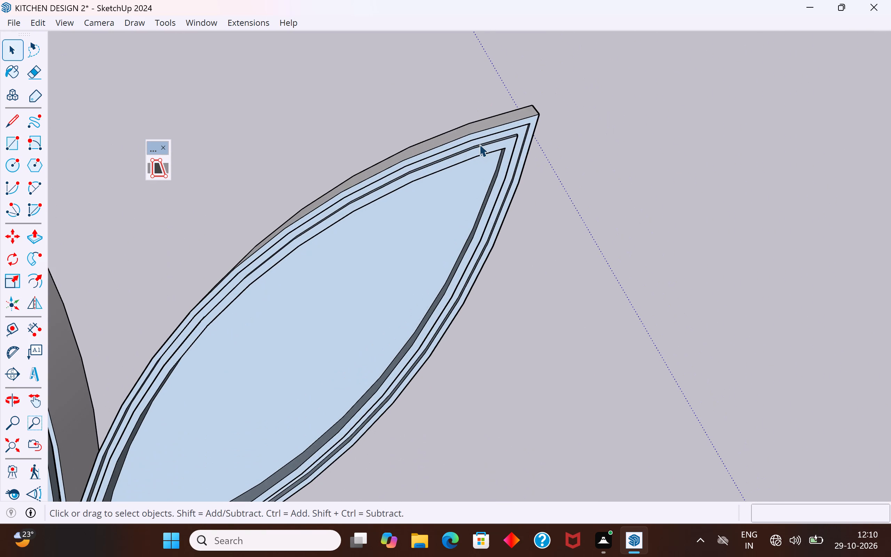
Display the V-Ray for SketchUp tools and open the V-Ray Asset Editor.
right_click(449, 18)
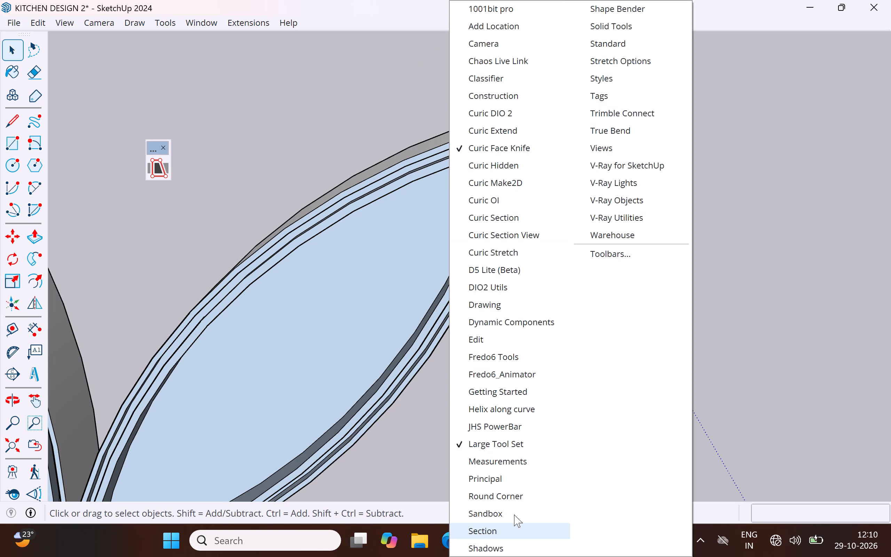
click(632, 167)
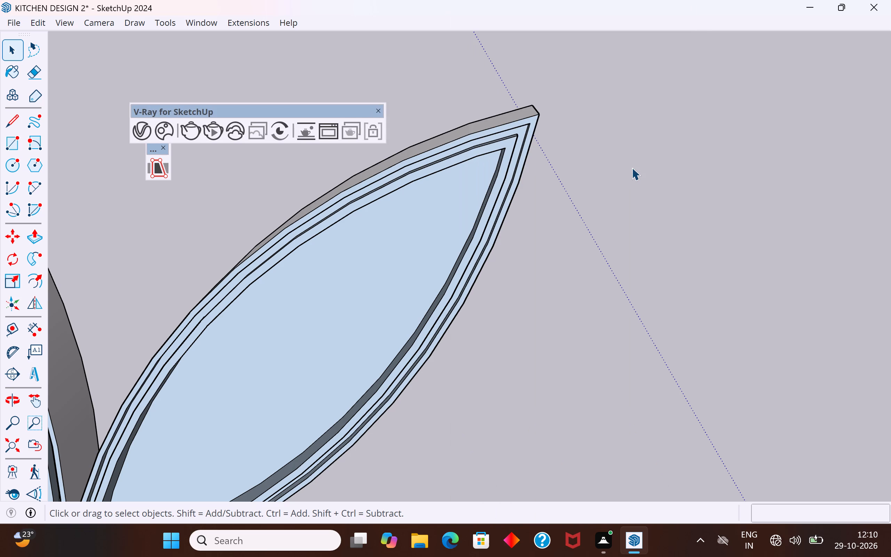
click(147, 136)
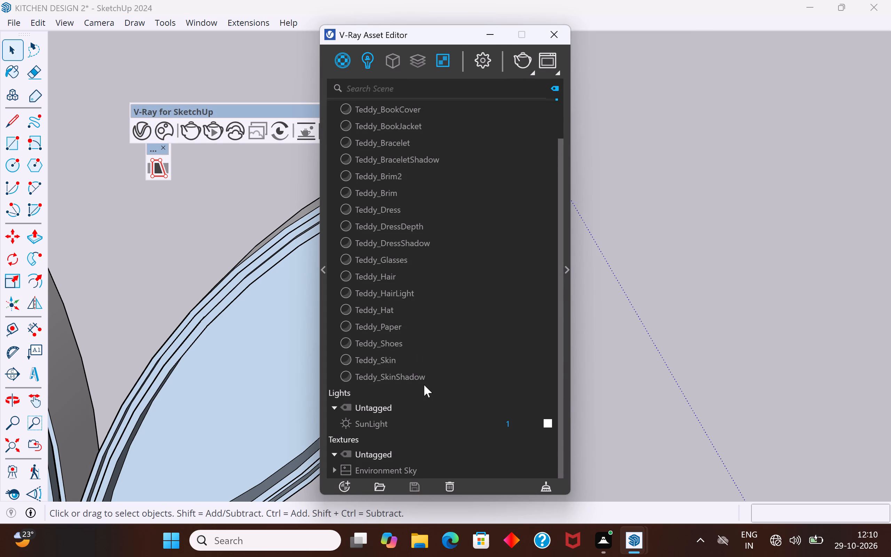
Delete all the scene's listed materials, from Material through Teddy_SkinShadow.
scroll(424, 385, up, 1)
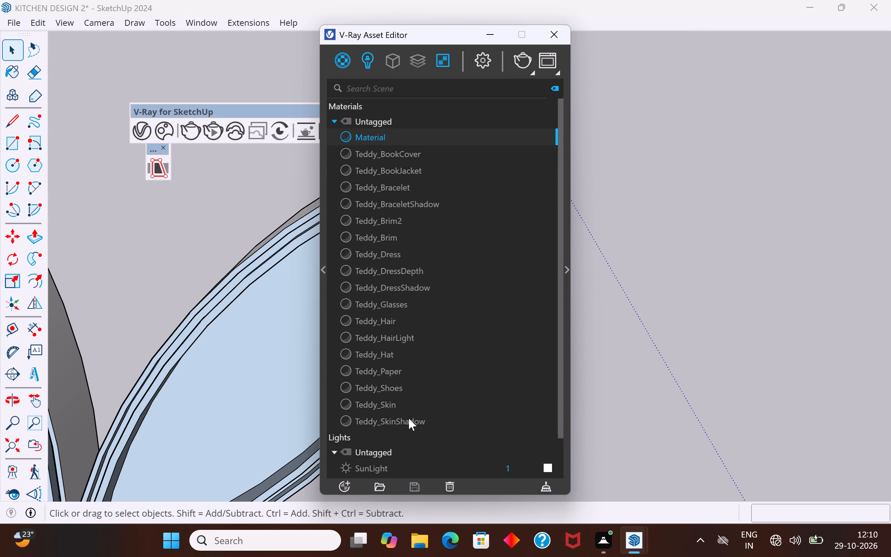
shift+click(418, 421)
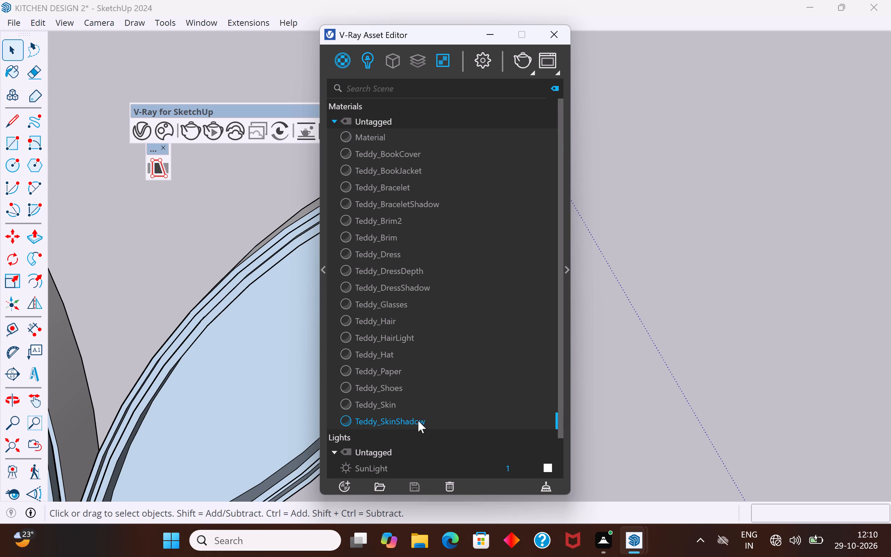
click(454, 487)
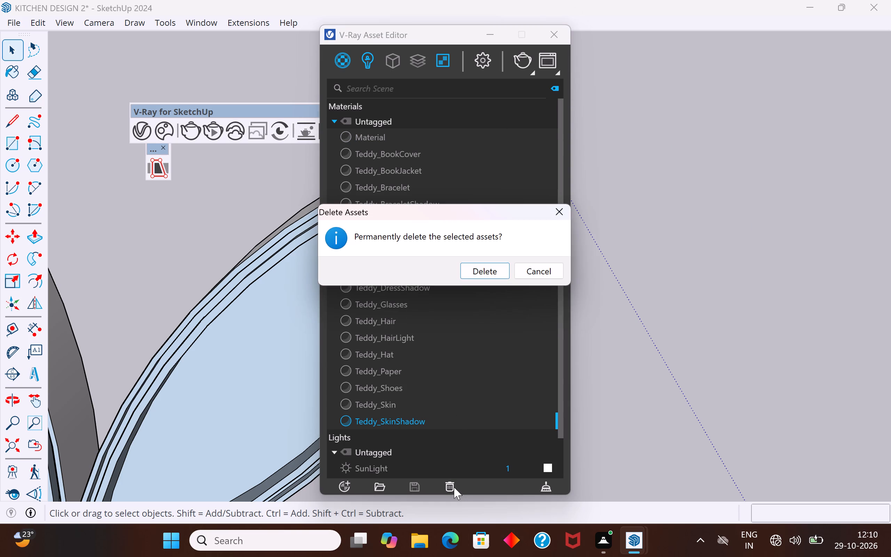
click(470, 270)
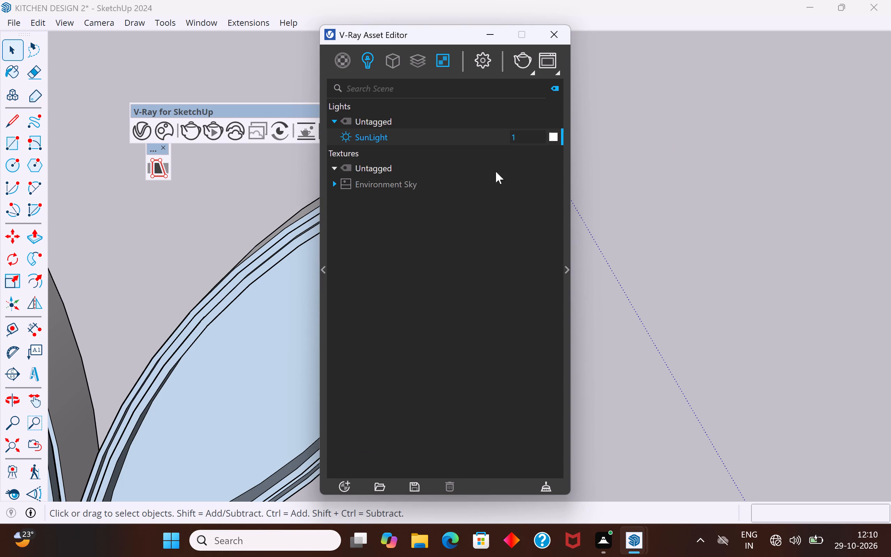
Set the SunLight intensity to 0.5.
click(525, 139)
key(BackSpace)
text(0.5)
key(Return)
Create a new V-Ray Emissive material.
right_click(339, 55)
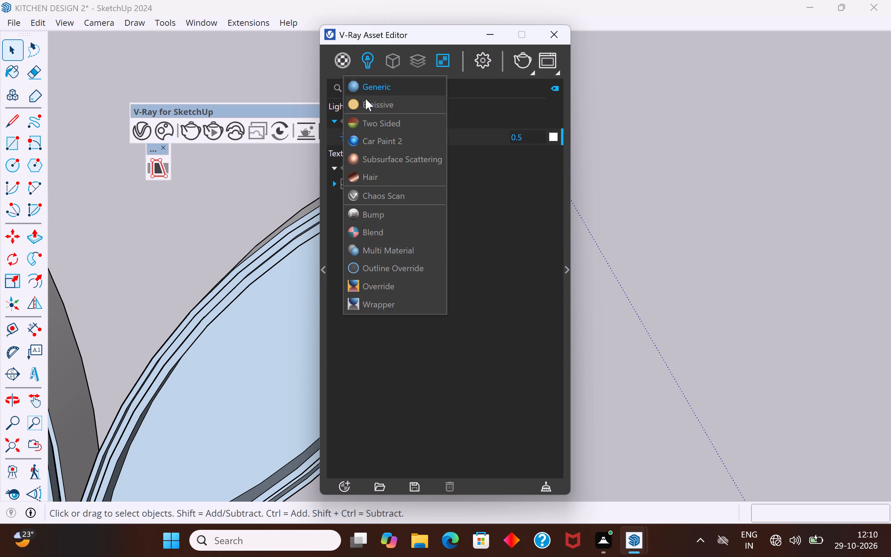
click(371, 108)
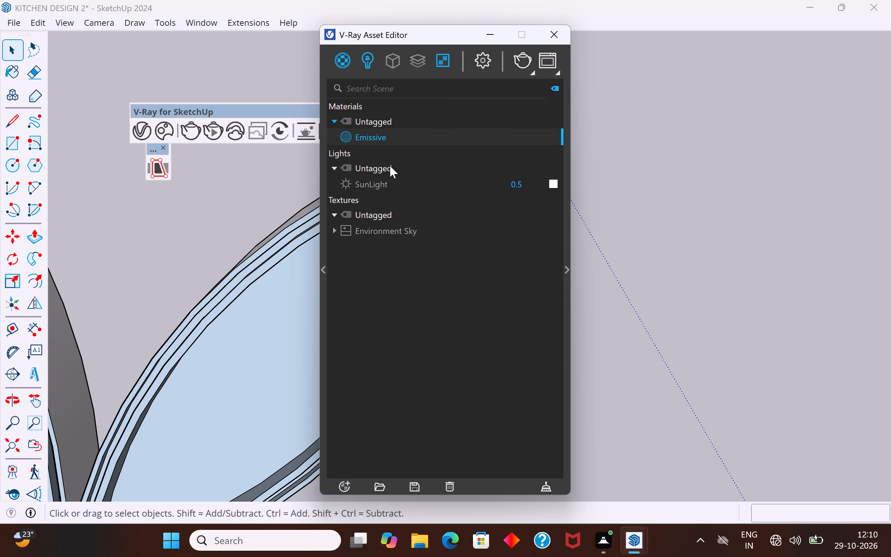
Show the Emissive material's settings, open a petal component and apply the material to the floor face of its rim groove.
scroll(272, 249, up, 3)
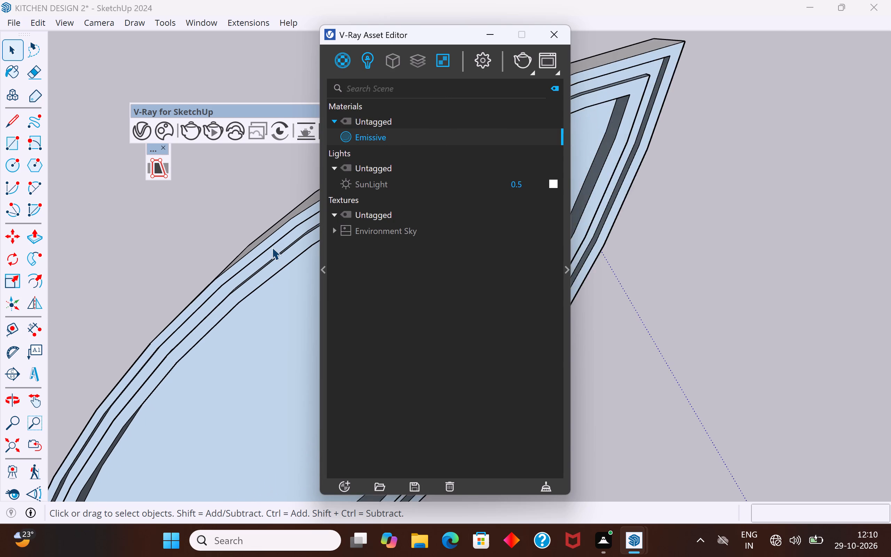
scroll(272, 247, up, 4)
middle_drag(274, 247, 236, 218)
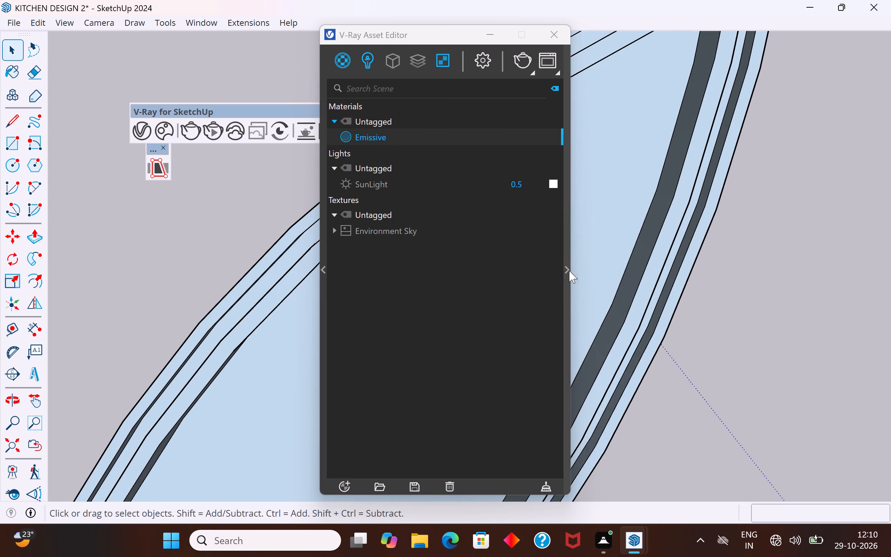
click(566, 268)
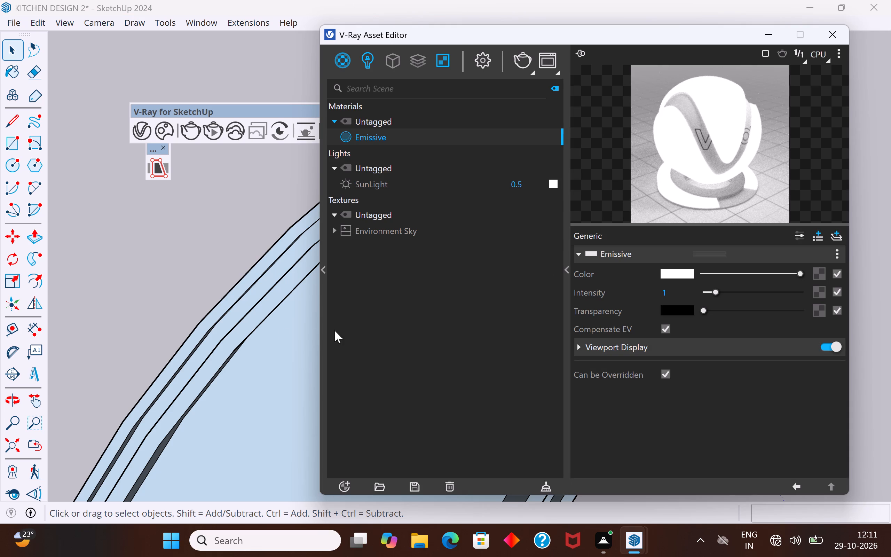
scroll(277, 265, up, 3)
click(283, 265)
double_click(290, 265)
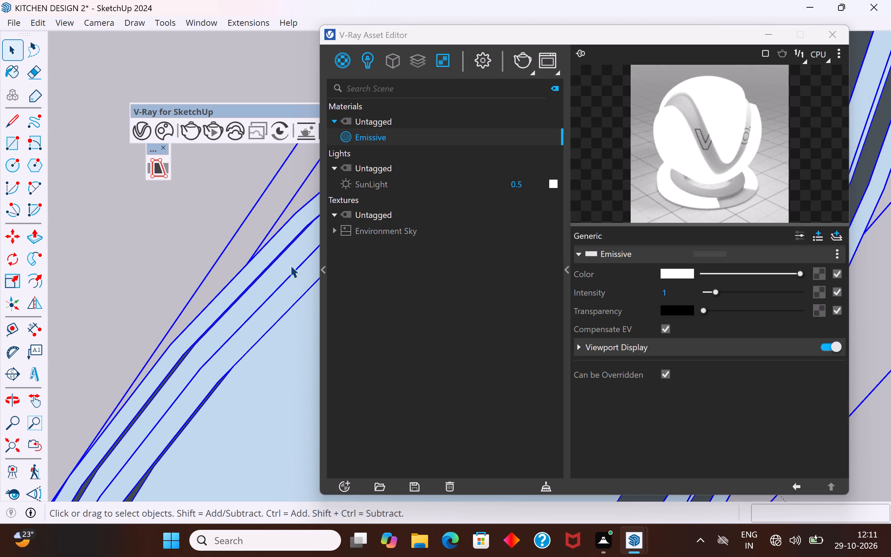
click(292, 261)
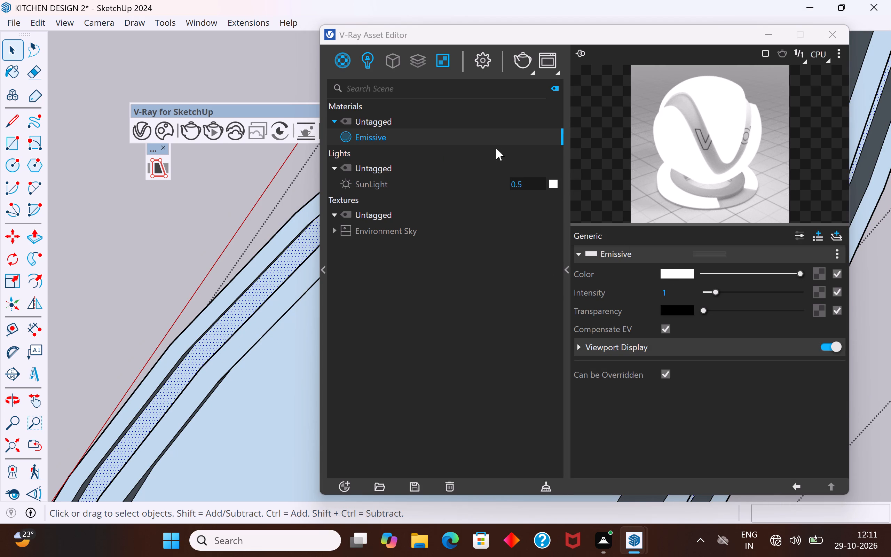
right_click(488, 139)
click(514, 171)
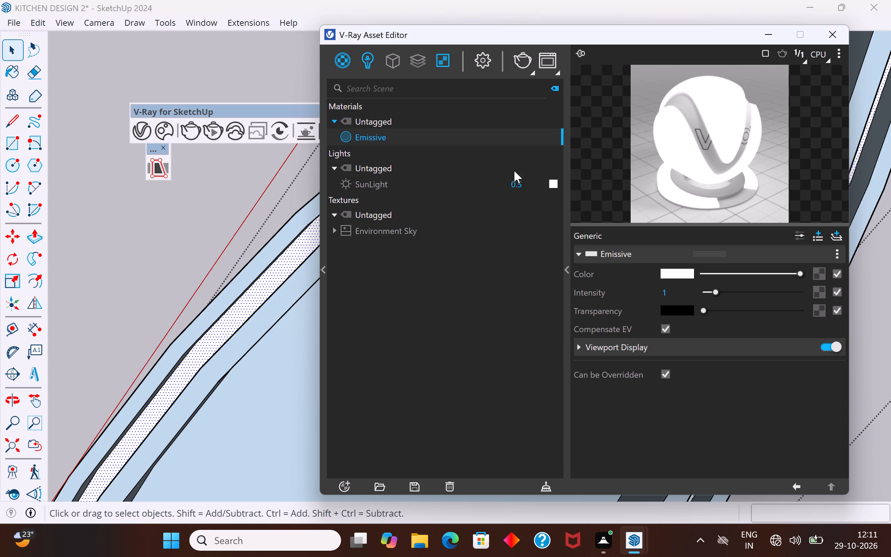
Set the Emissive material's color to a pale warm yellow, about R 0.964, G 0.926, B 0.598.
click(678, 273)
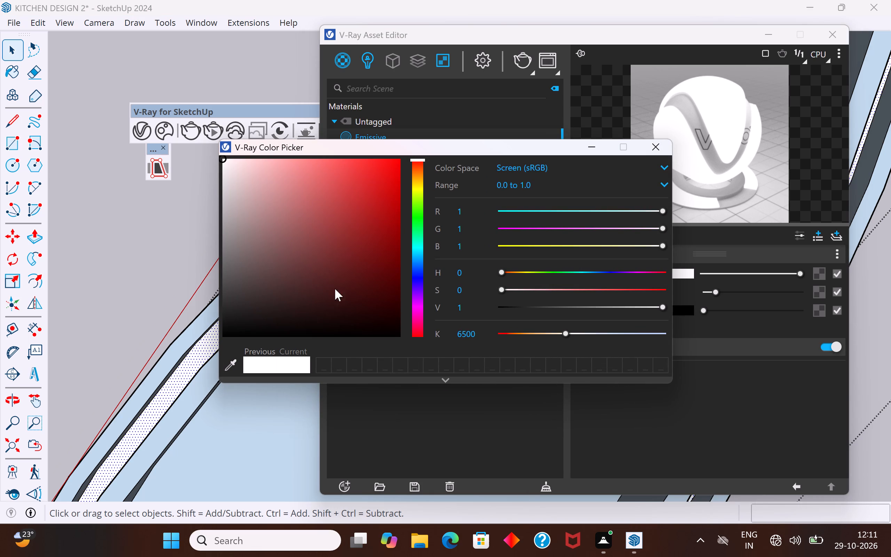
click(415, 194)
drag(270, 172, 270, 171)
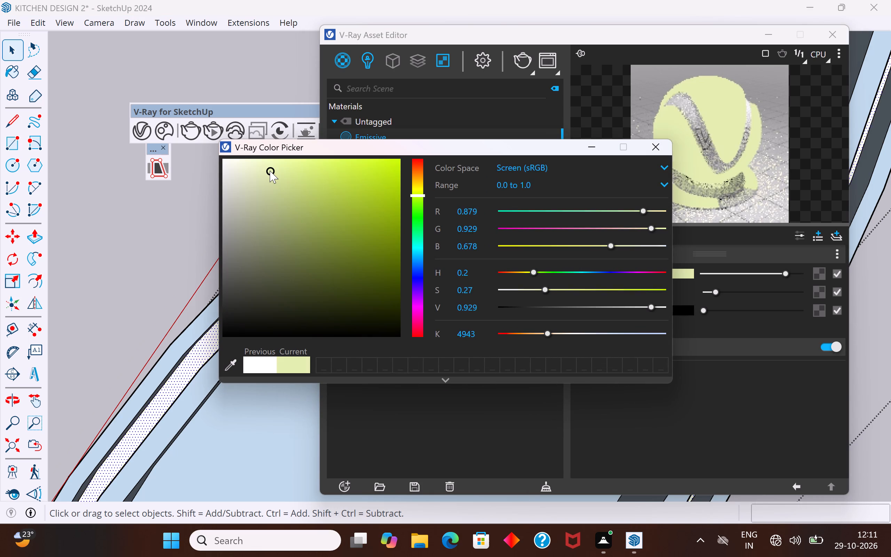
drag(270, 171, 251, 160)
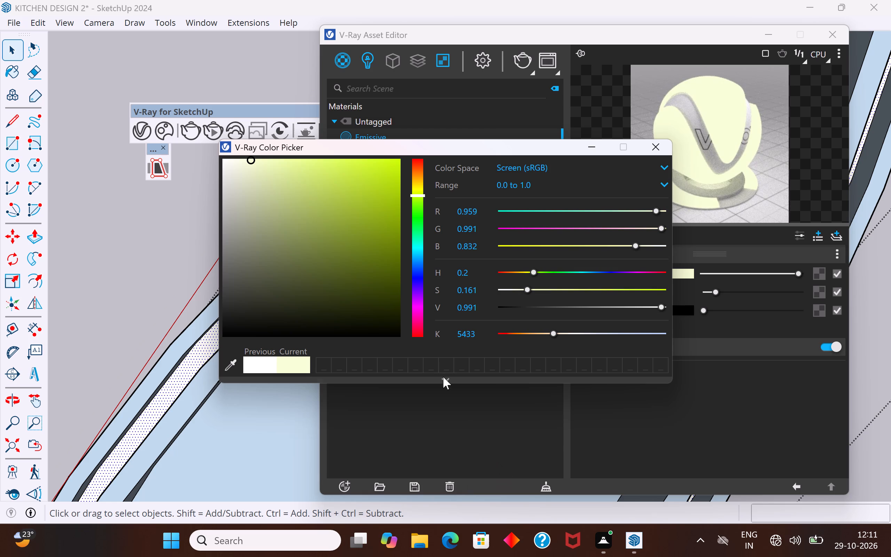
click(419, 190)
scroll(422, 188, up, 3)
click(420, 184)
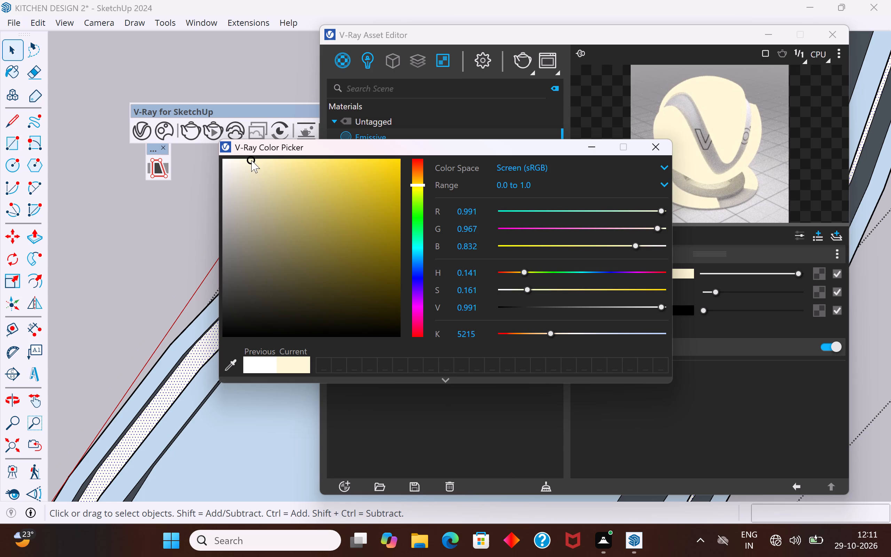
drag(251, 161, 289, 165)
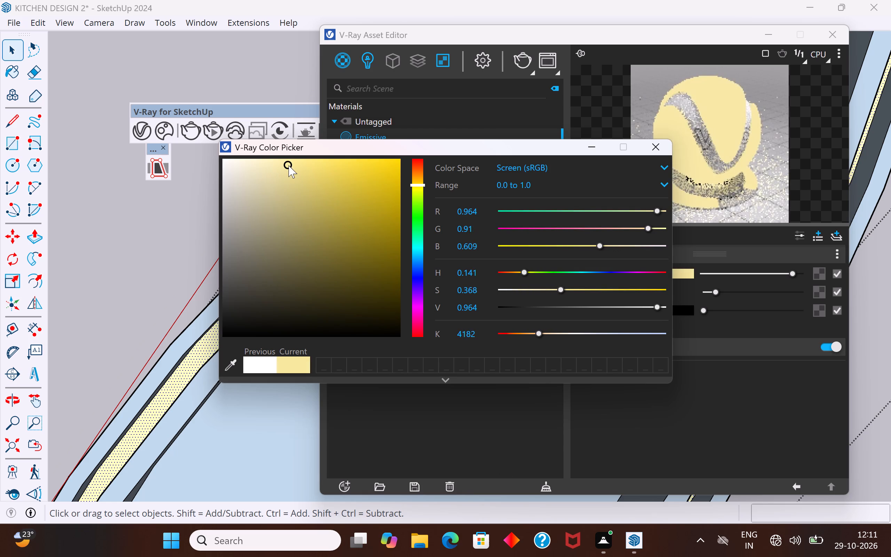
drag(289, 165, 290, 165)
scroll(436, 187, up, 7)
click(417, 186)
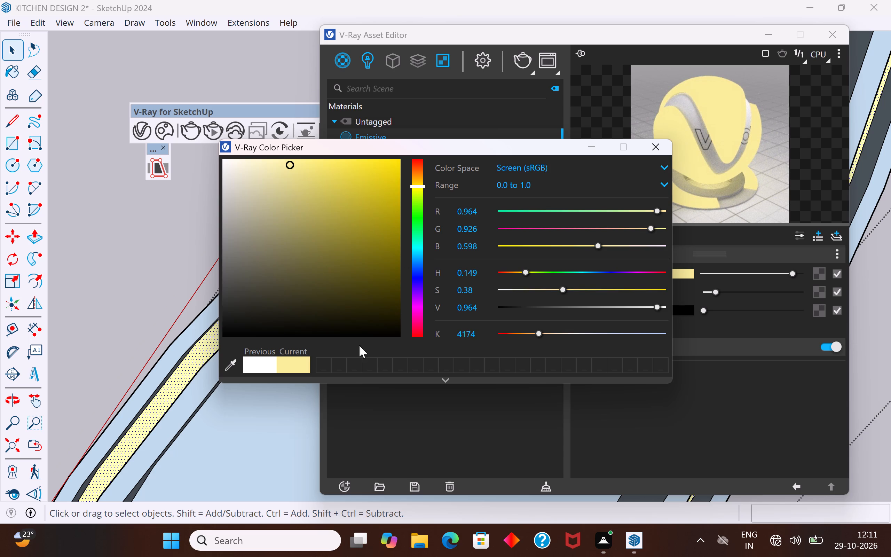
click(655, 151)
Leave the petal component and examine the emissive grooves across all the flower's petals from several angles.
scroll(219, 204, down, 17)
click(279, 393)
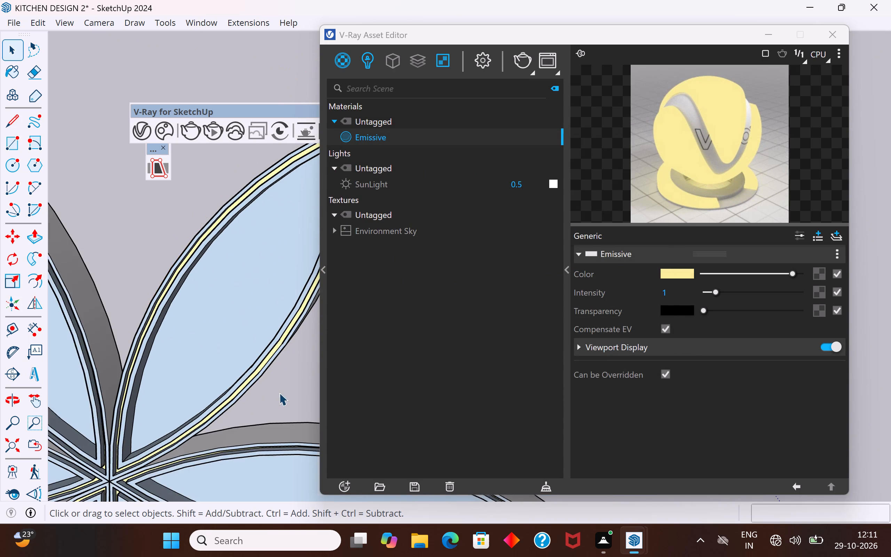
scroll(262, 233, down, 9)
middle_drag(247, 305, 262, 178)
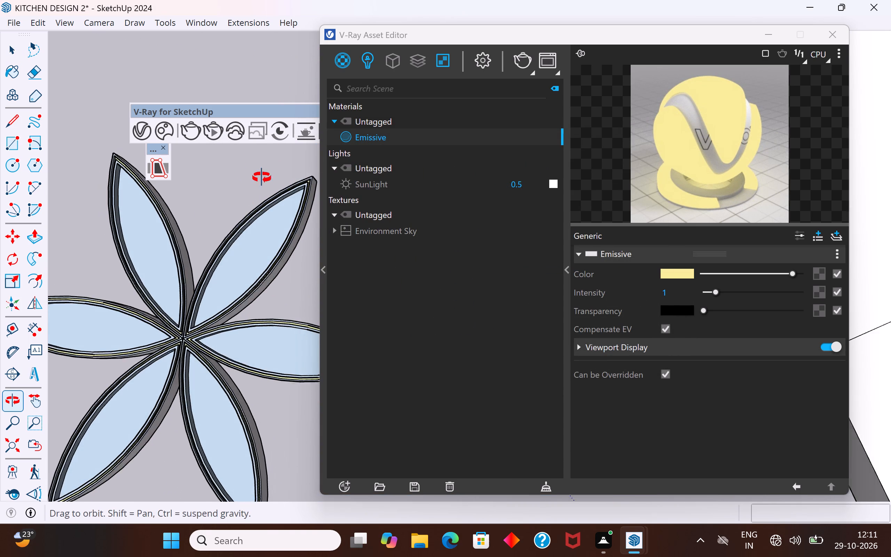
middle_drag(262, 178, 261, 176)
middle_drag(187, 277, 270, 211)
scroll(111, 374, up, 1)
middle_drag(113, 370, 164, 288)
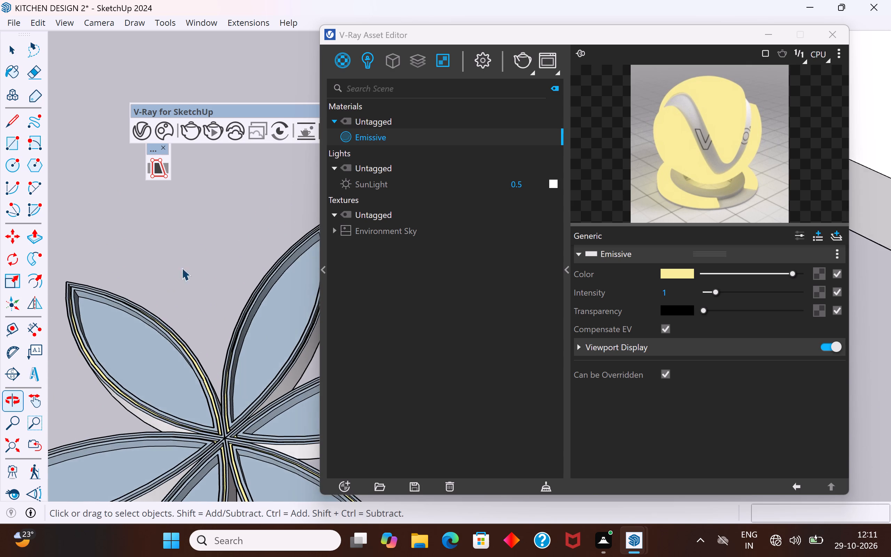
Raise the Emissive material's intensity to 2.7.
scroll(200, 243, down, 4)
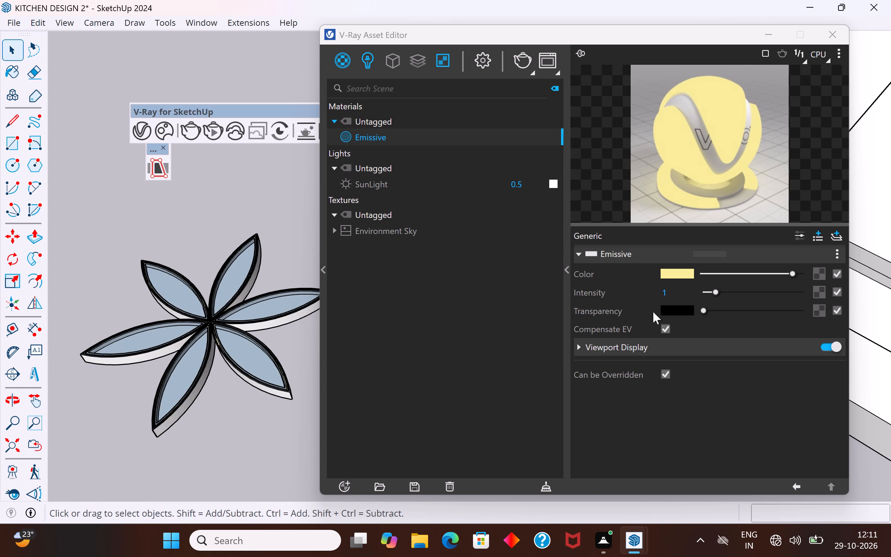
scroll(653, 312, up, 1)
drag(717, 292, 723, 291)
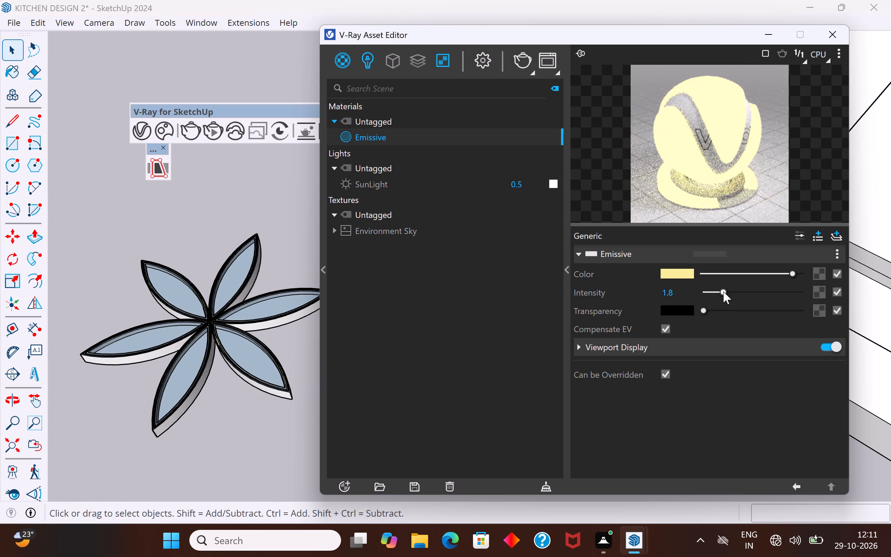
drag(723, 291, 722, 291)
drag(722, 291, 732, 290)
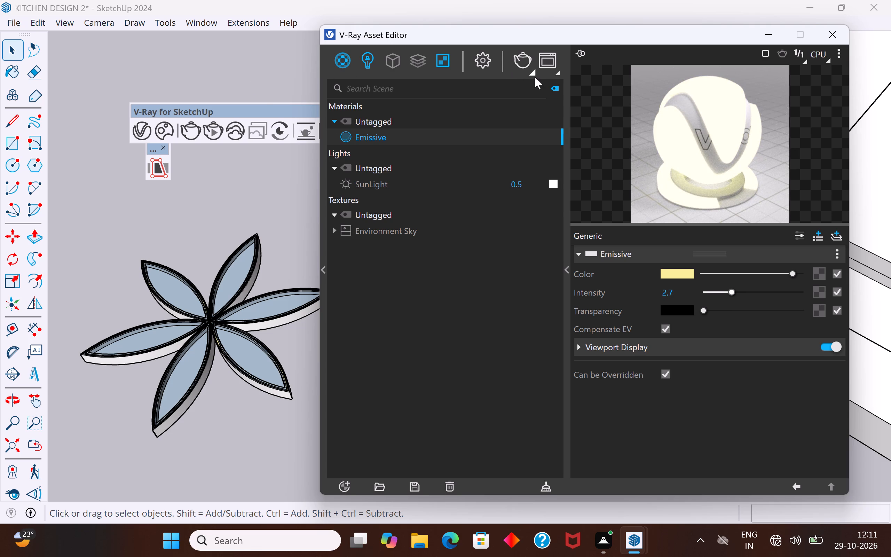
Run an interactive V-Ray render, examine the glow of the flower's petal grooves up close, and close the render window.
click(534, 72)
click(526, 93)
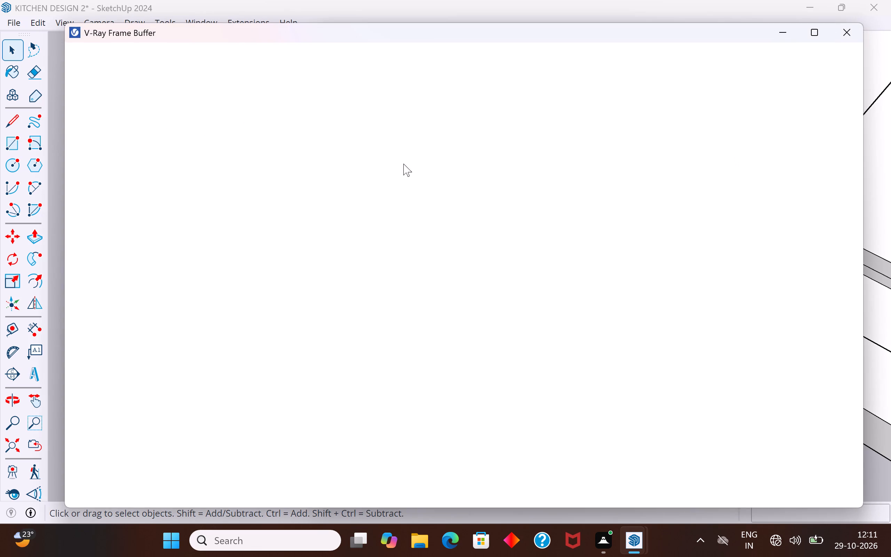
scroll(279, 278, up, 3)
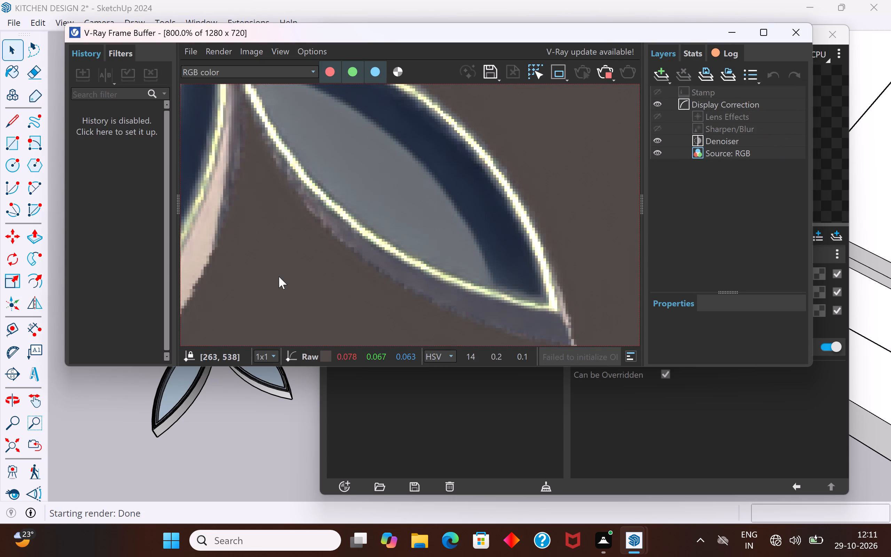
scroll(279, 276, down, 3)
scroll(239, 265, up, 1)
scroll(412, 217, down, 1)
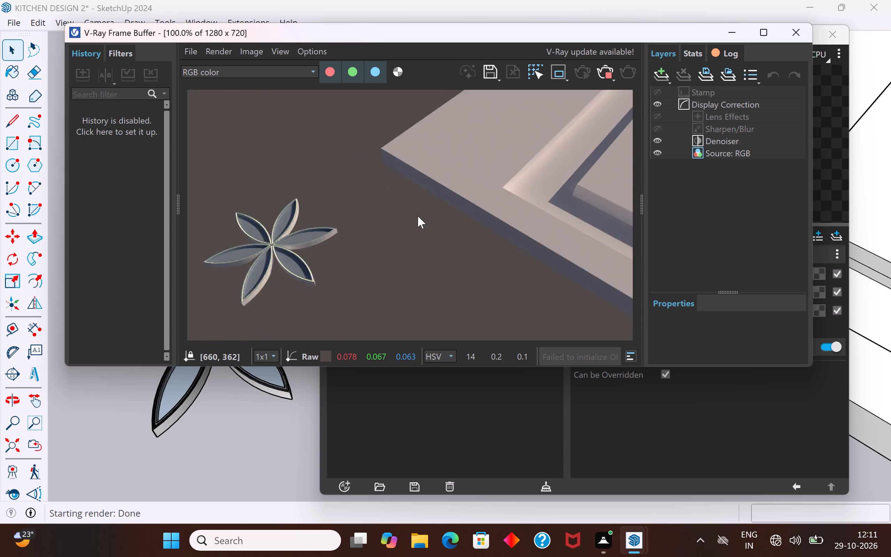
scroll(418, 216, down, 1)
scroll(311, 254, up, 2)
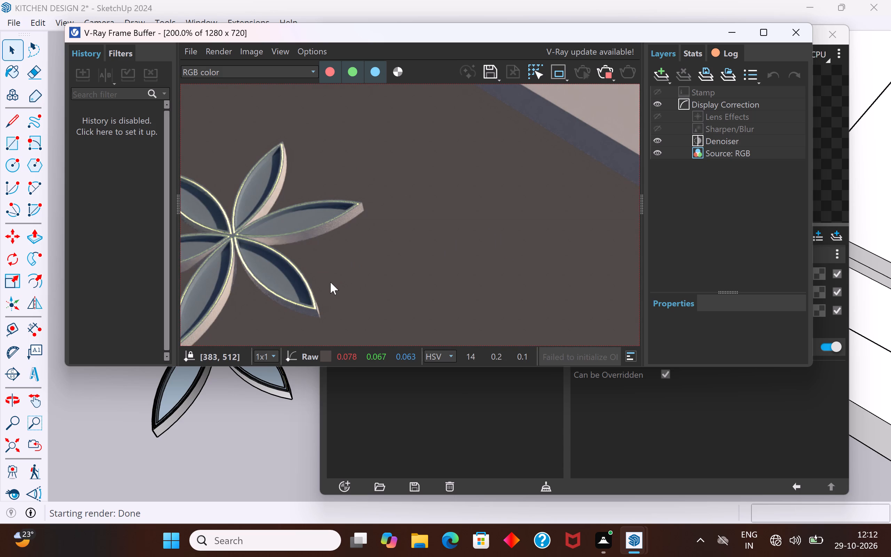
scroll(548, 218, down, 1)
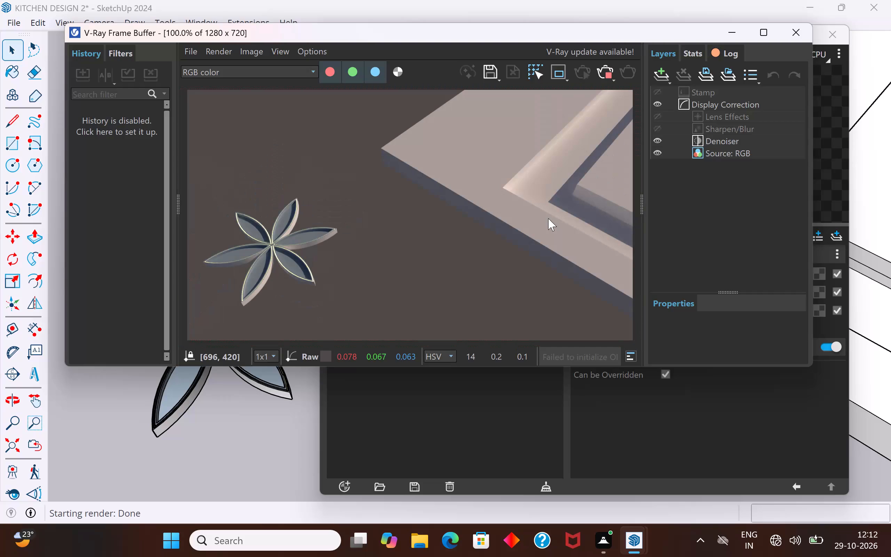
click(801, 33)
Raise the Emissive material's intensity to 10.
drag(732, 292, 759, 297)
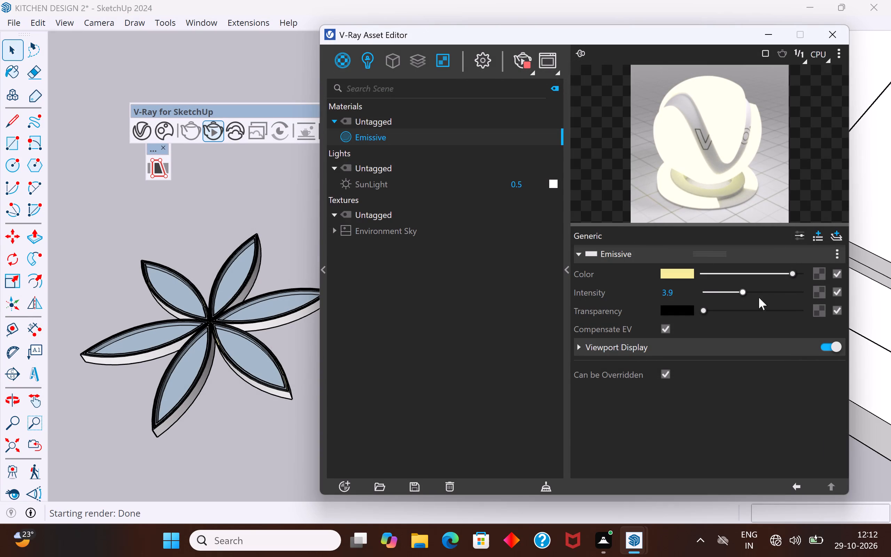
drag(759, 297, 820, 298)
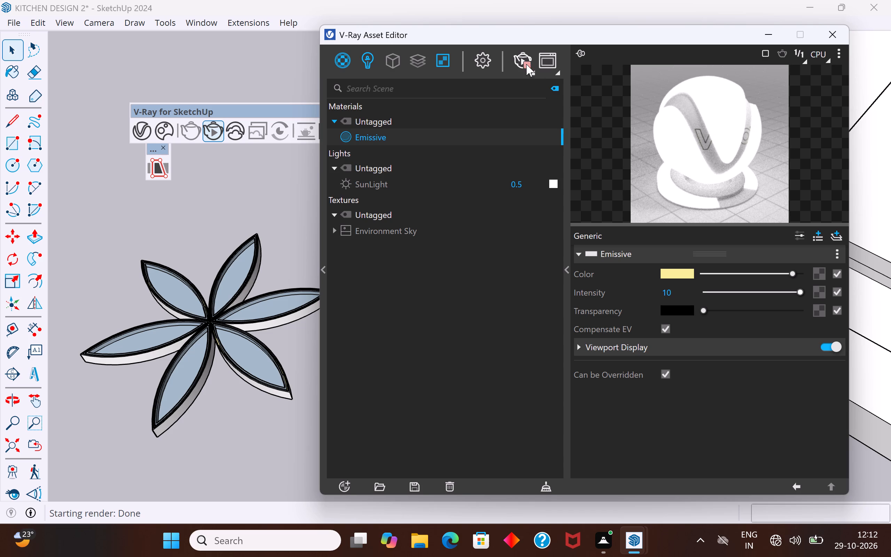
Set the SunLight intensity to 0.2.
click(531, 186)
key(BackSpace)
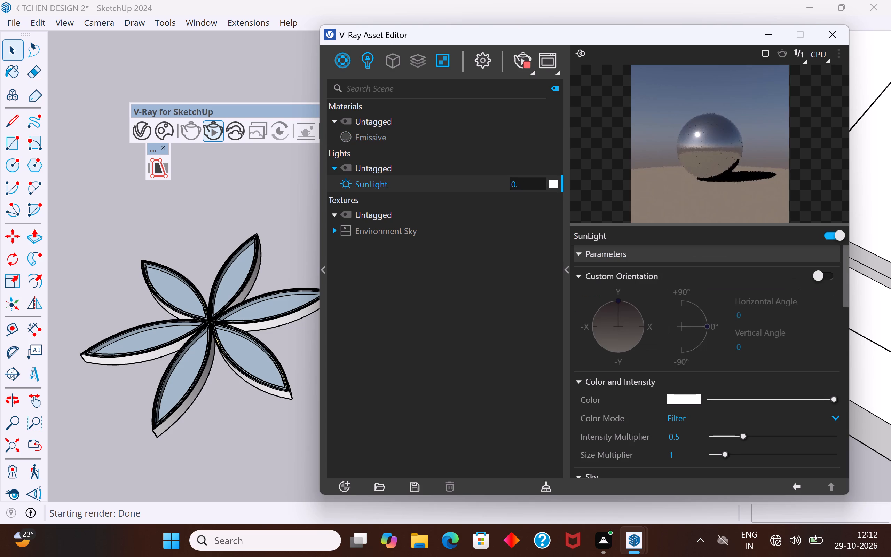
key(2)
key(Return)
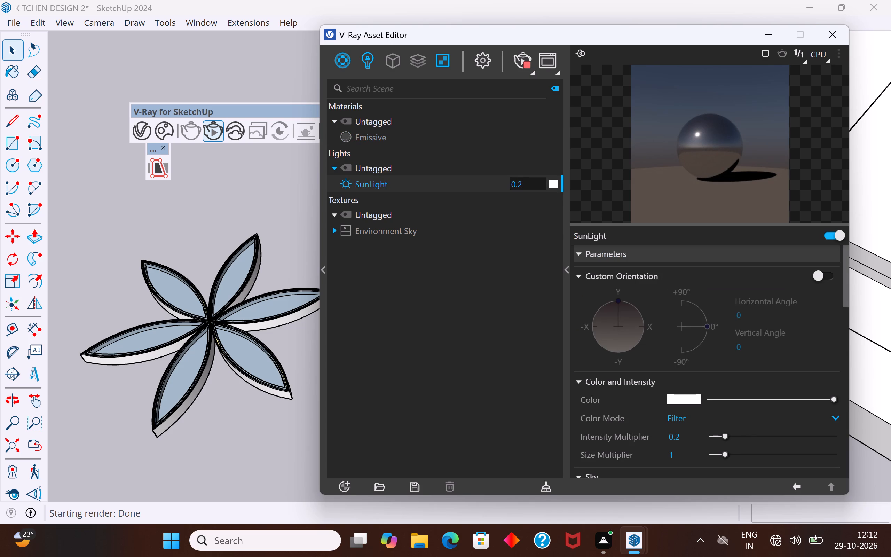
Set the SunLight intensity to 0.1.
click(531, 186)
key(BackSpace)
key(1)
key(Return)
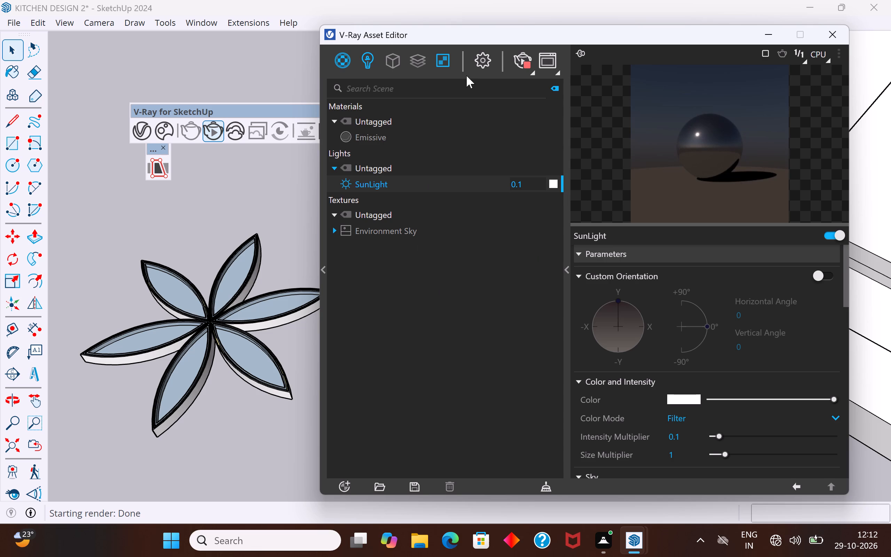
Stop the running render, render the view again and examine the flower's emissive petal outlines up close.
click(526, 63)
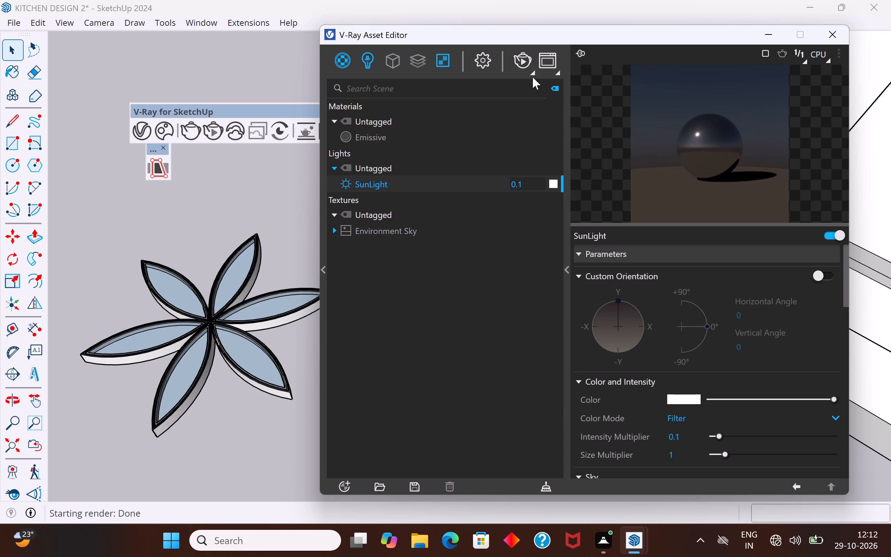
click(534, 72)
click(525, 95)
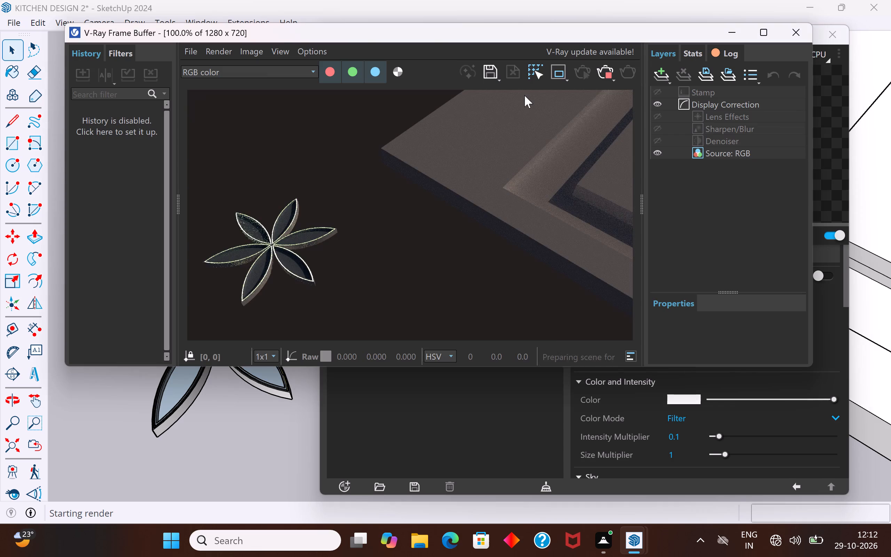
scroll(246, 268, up, 3)
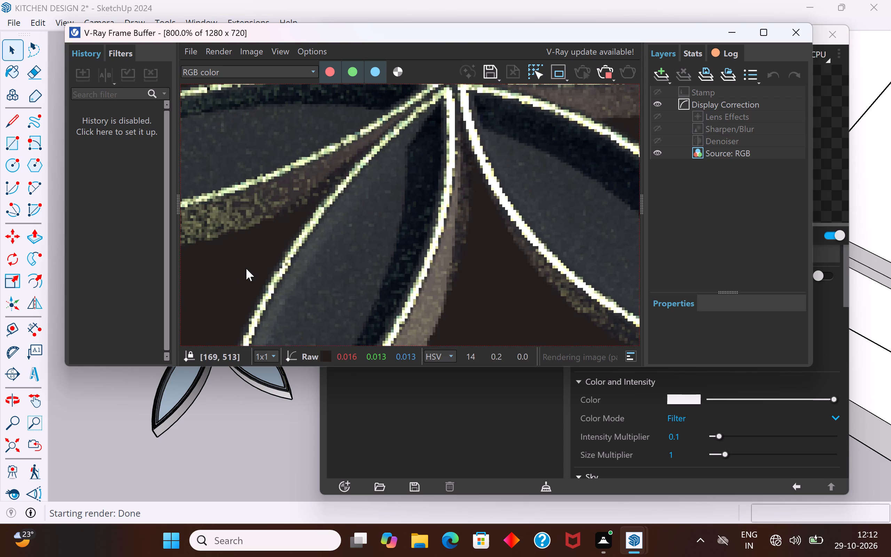
scroll(246, 268, down, 1)
scroll(332, 236, down, 2)
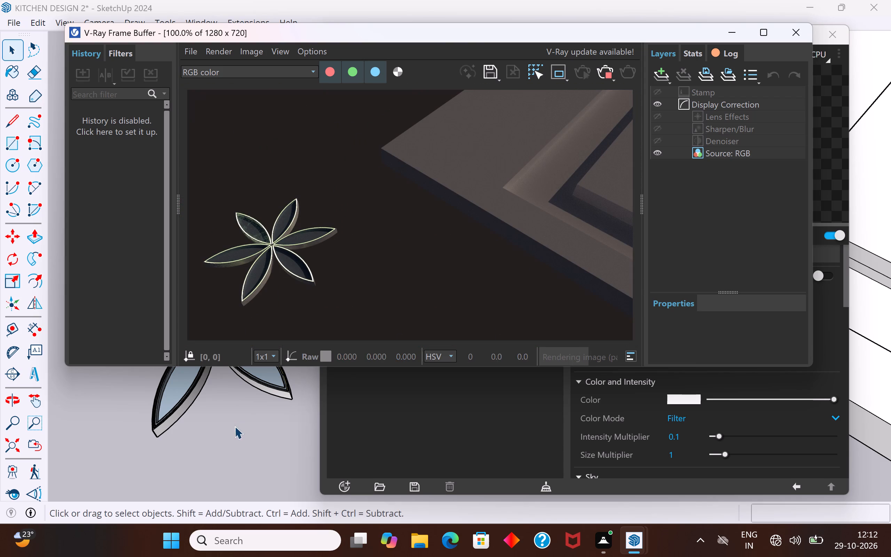
scroll(256, 241, up, 2)
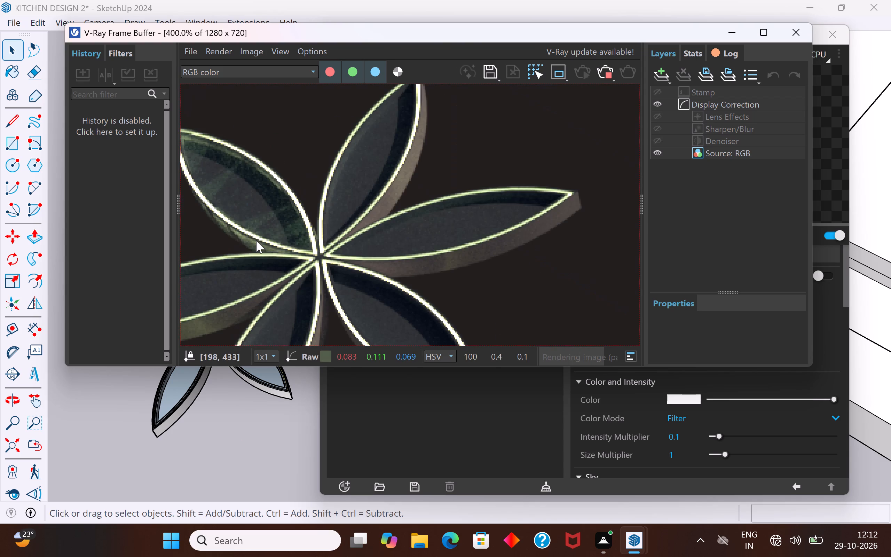
scroll(256, 241, down, 1)
scroll(560, 215, down, 1)
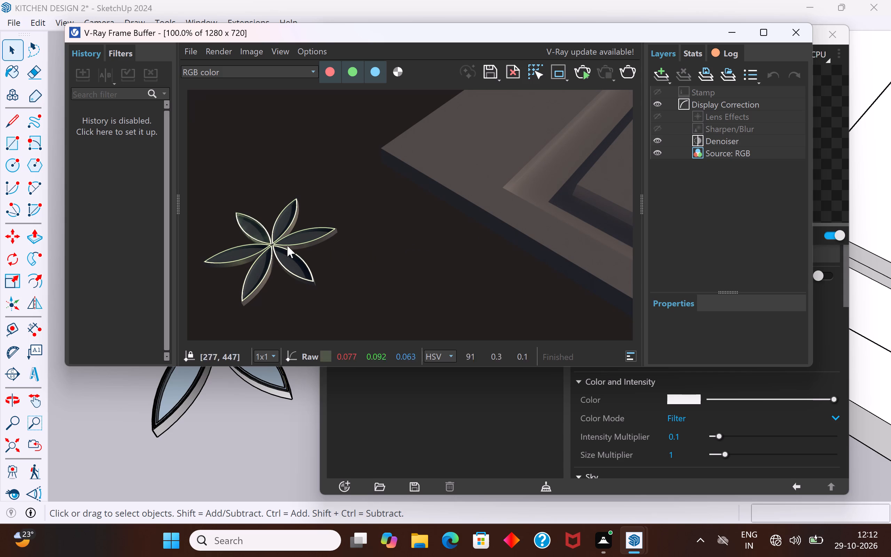
scroll(223, 257, up, 1)
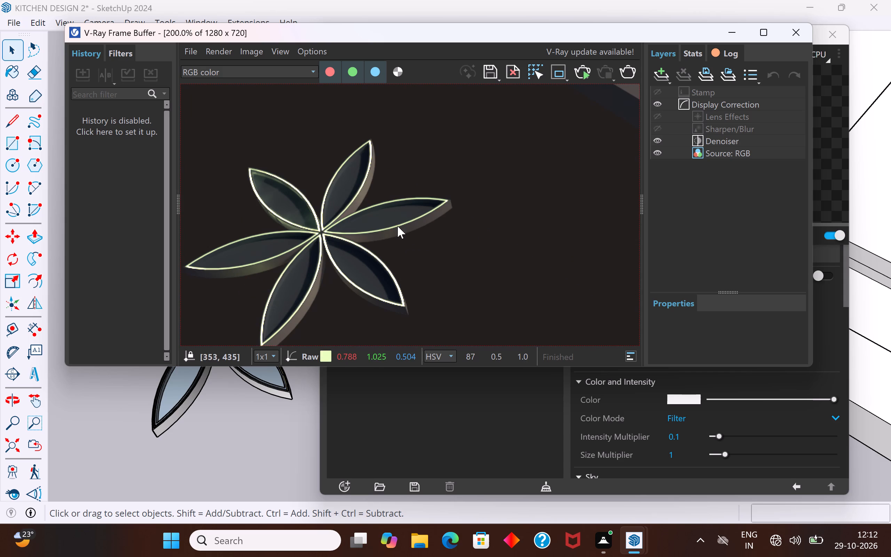
scroll(549, 183, down, 1)
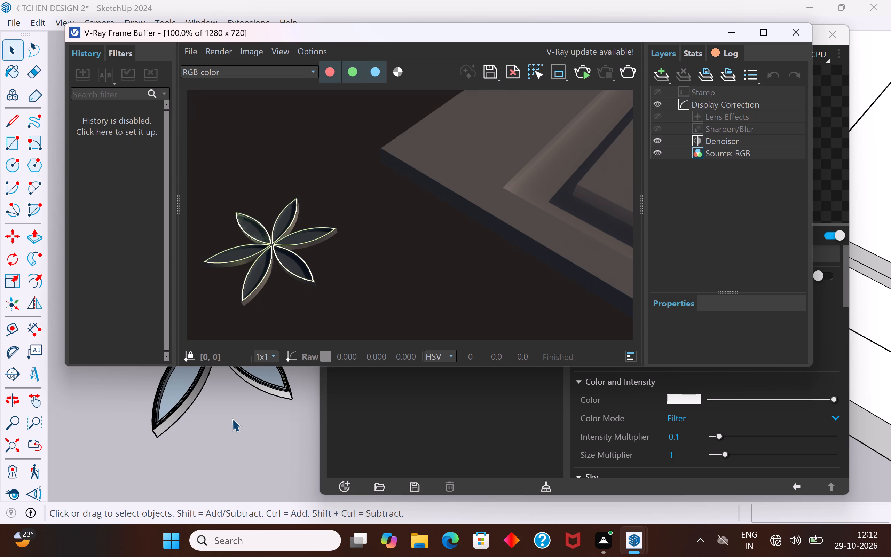
Move the render window aside and examine the flower and the neighbouring ceiling slab in the model from several angles.
middle_drag(234, 446, 232, 413)
scroll(262, 446, down, 9)
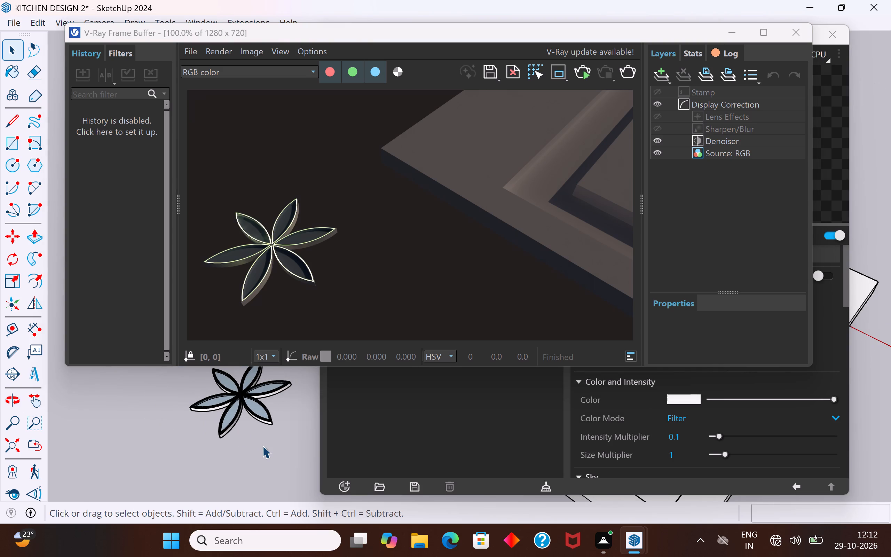
middle_drag(232, 406, 234, 476)
middle_drag(257, 405, 257, 444)
scroll(257, 425, down, 1)
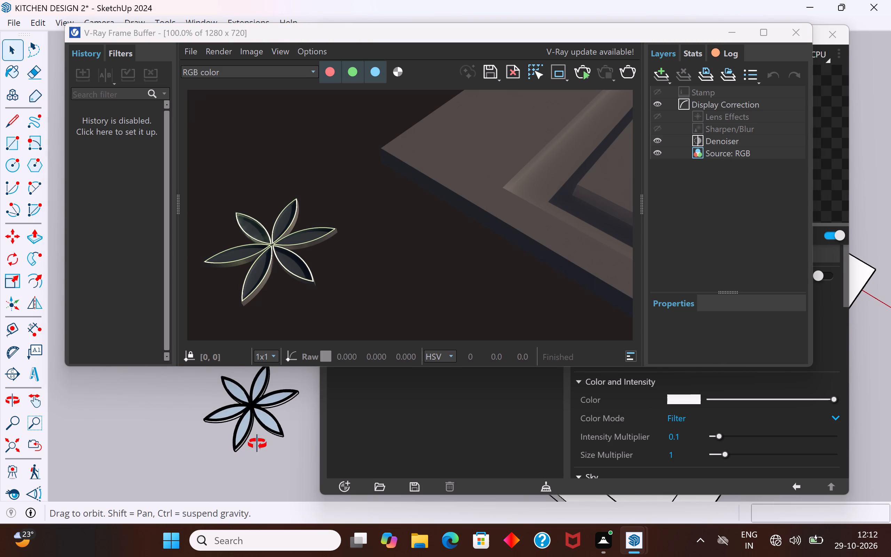
middle_drag(257, 444, 255, 485)
middle_drag(270, 415, 229, 478)
middle_drag(259, 392, 244, 485)
scroll(262, 424, down, 4)
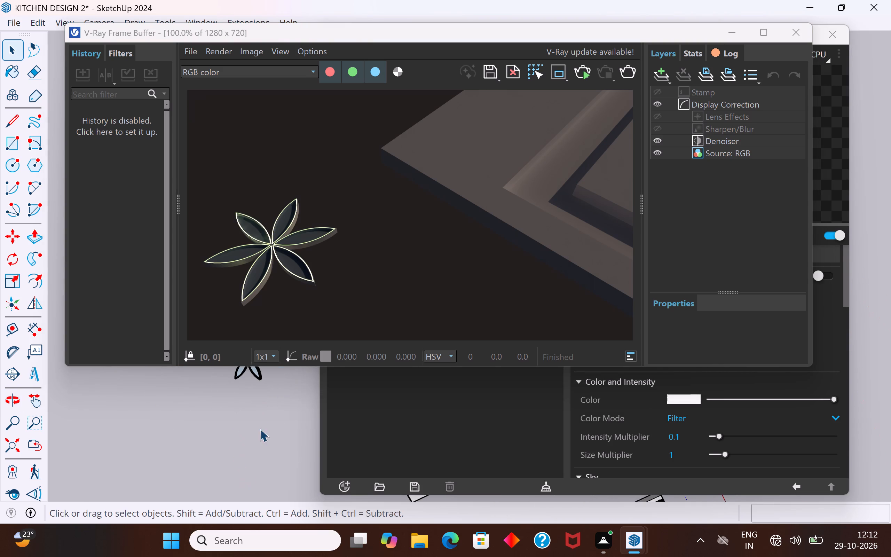
drag(361, 51, 513, 62)
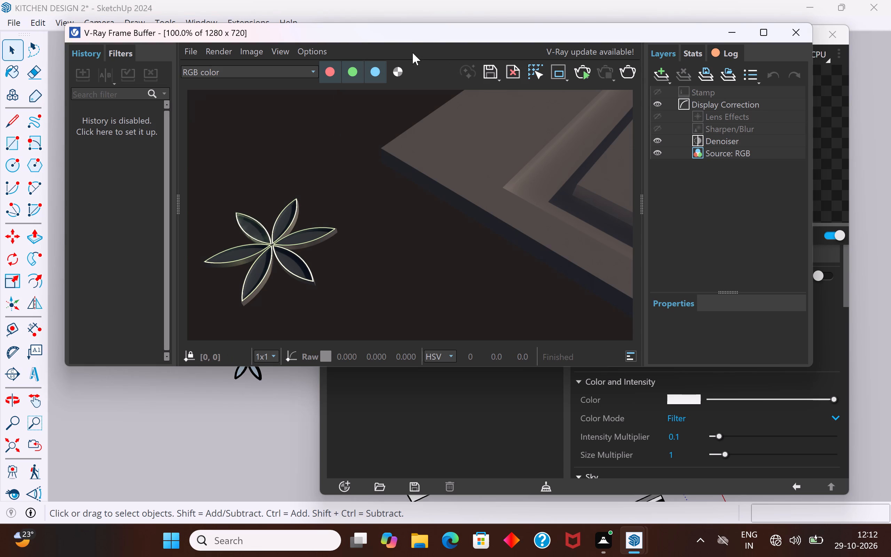
drag(421, 32, 701, 27)
scroll(272, 334, down, 4)
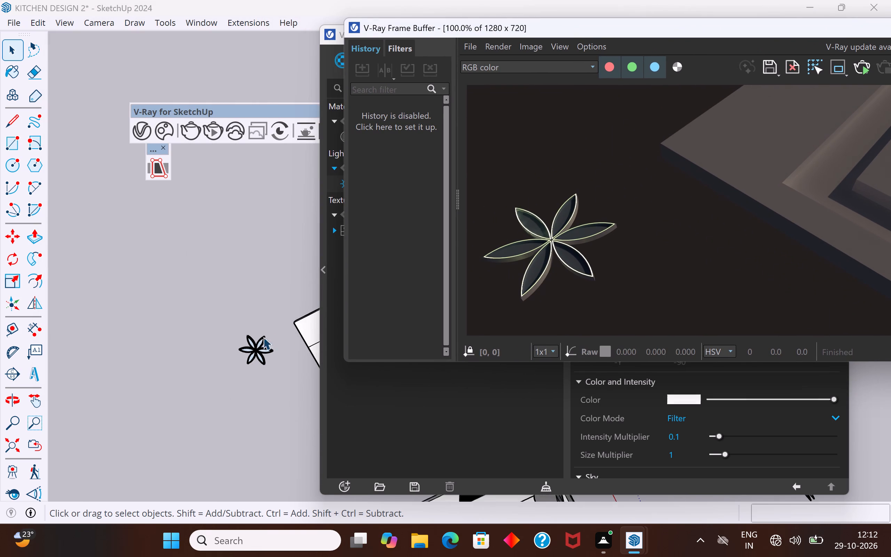
middle_drag(262, 338, 231, 472)
scroll(271, 314, down, 5)
middle_drag(266, 300, 230, 442)
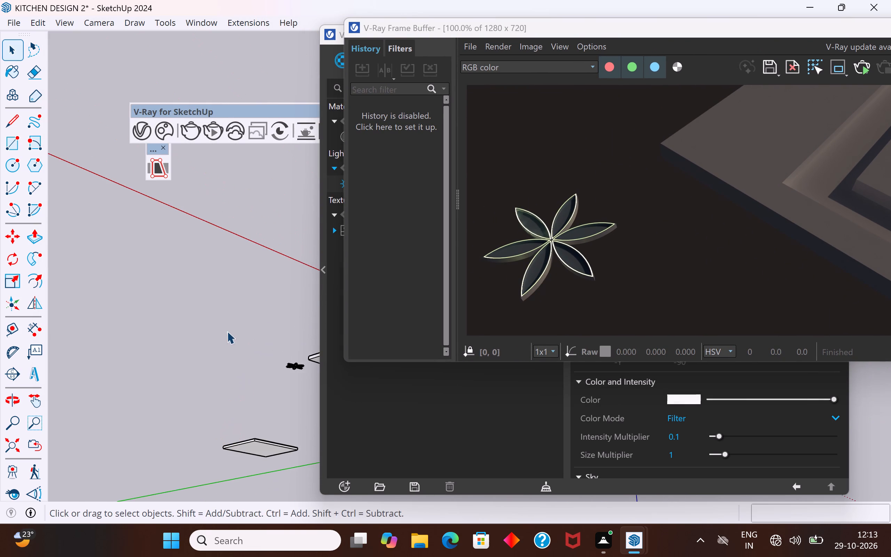
scroll(223, 329, down, 3)
scroll(282, 364, up, 3)
middle_drag(286, 331, 177, 447)
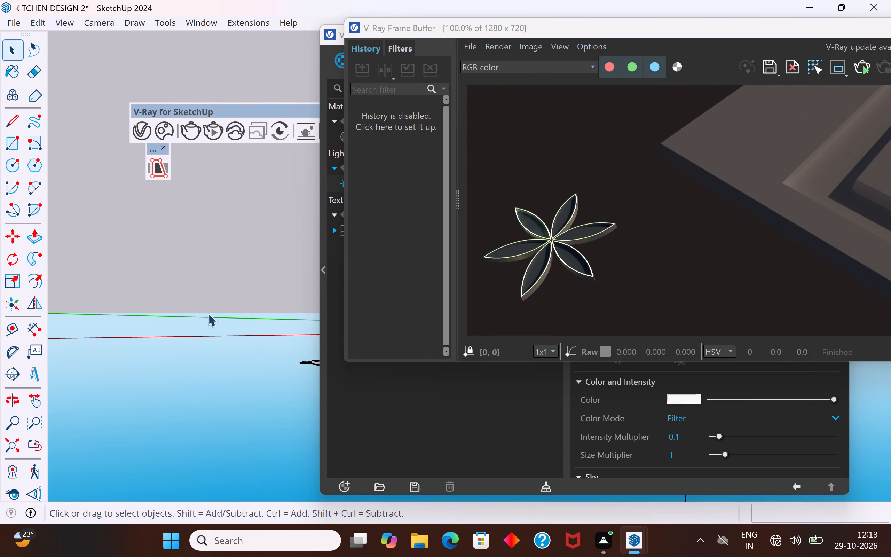
middle_drag(206, 342, 171, 166)
middle_drag(226, 360, 190, 221)
middle_drag(237, 386, 199, 336)
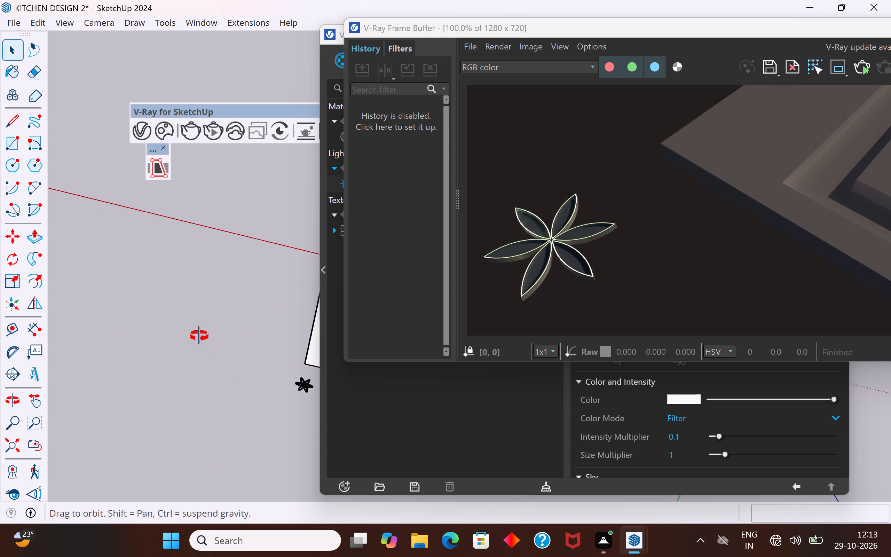
middle_drag(199, 336, 149, 265)
scroll(125, 410, down, 9)
middle_drag(233, 470, 205, 387)
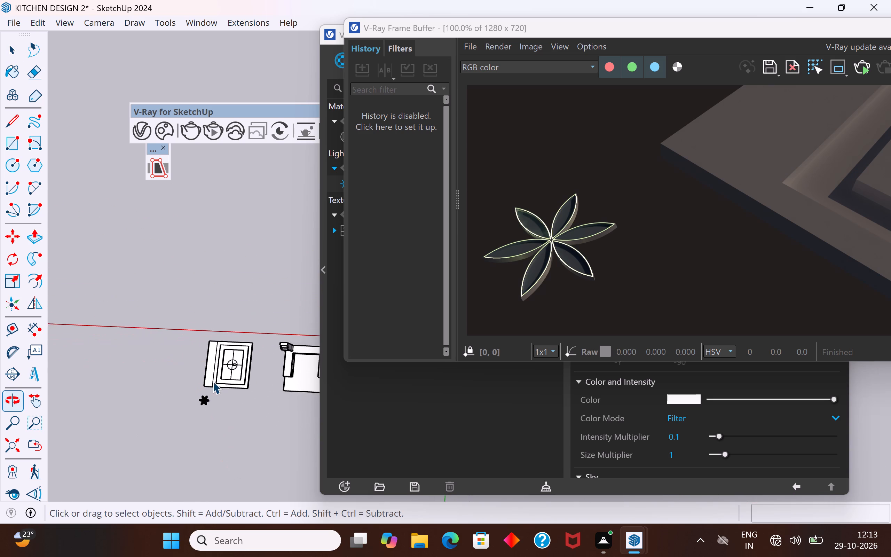
scroll(213, 381, up, 19)
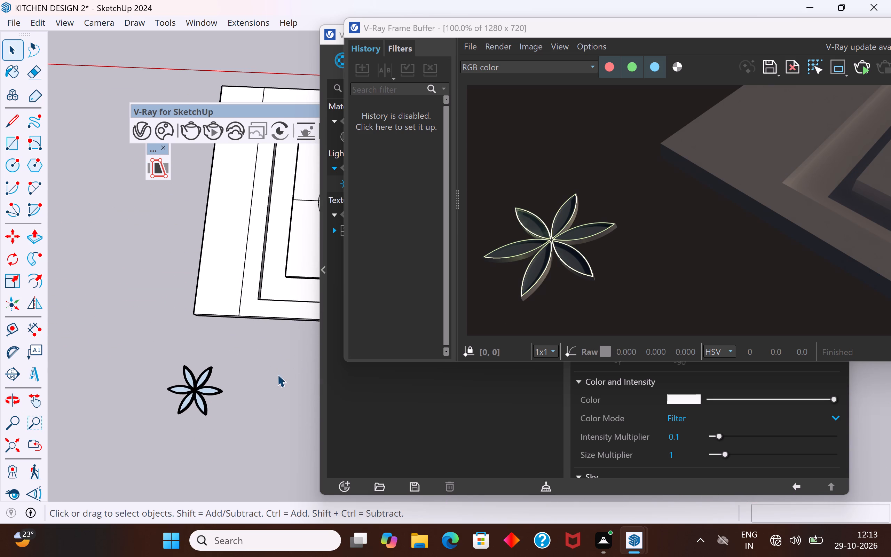
Enlarge the V-Ray Frame Buffer window and inspect the rendered flower's glowing petal grooves.
drag(474, 365, 461, 418)
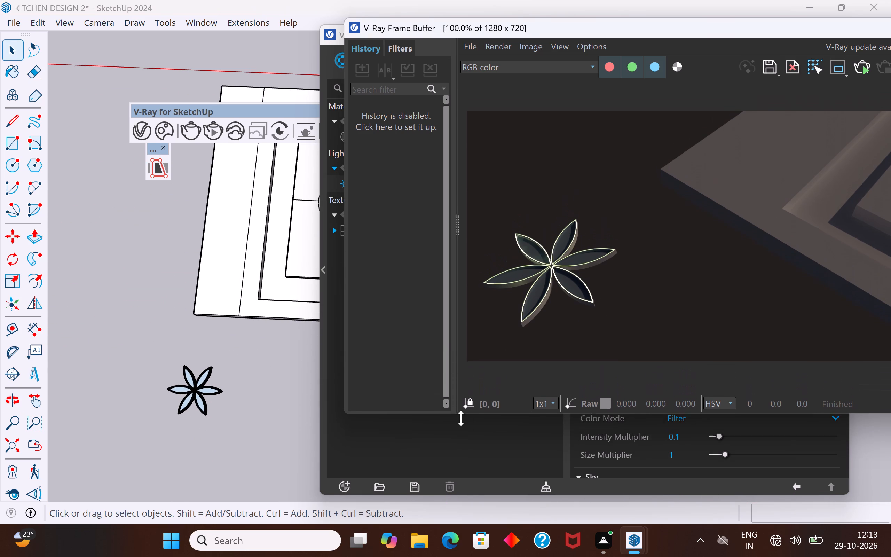
drag(461, 418, 459, 427)
drag(342, 331, 171, 373)
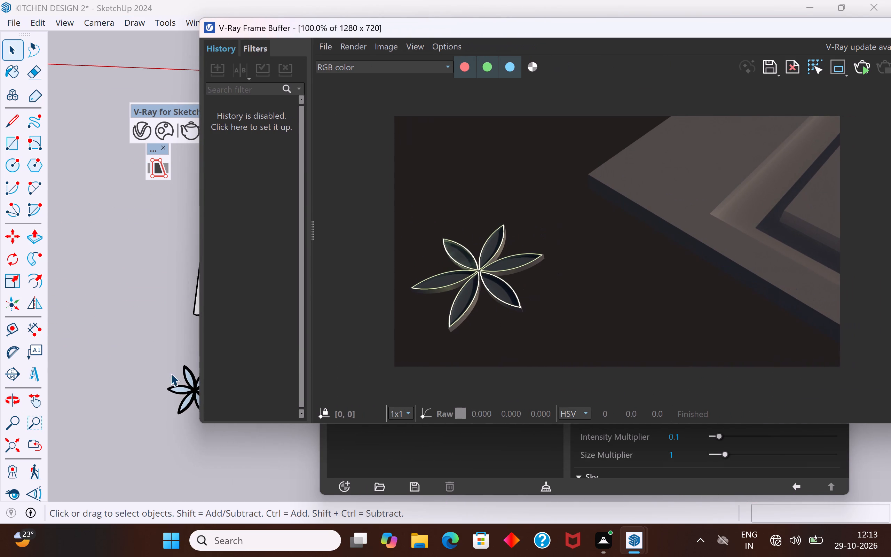
scroll(403, 295, up, 2)
scroll(416, 305, down, 1)
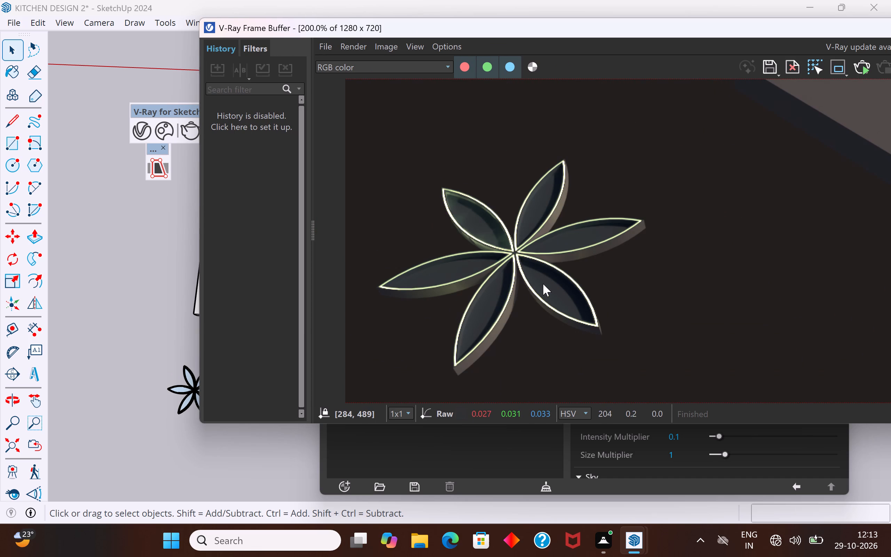
Move the render window into reach, close it and close the V-Ray Asset Editor to return to the model.
drag(791, 30, 689, 35)
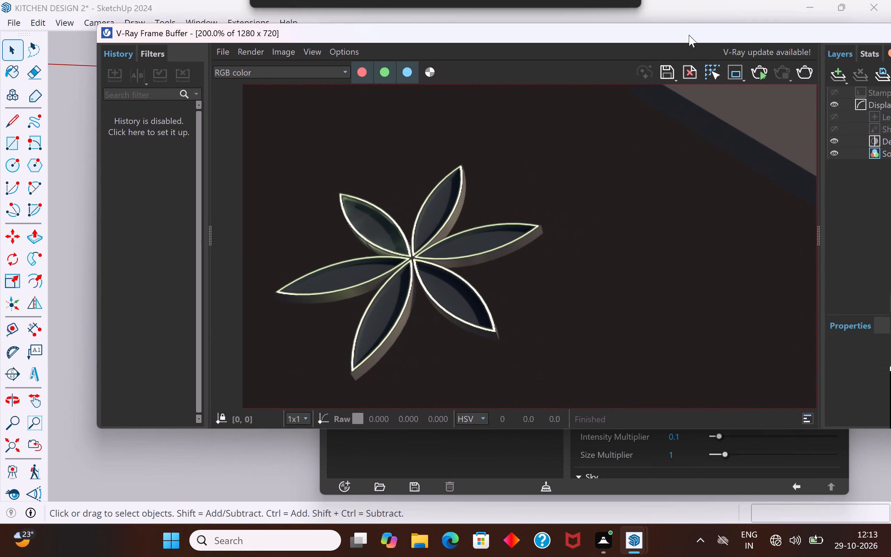
drag(689, 35, 617, 20)
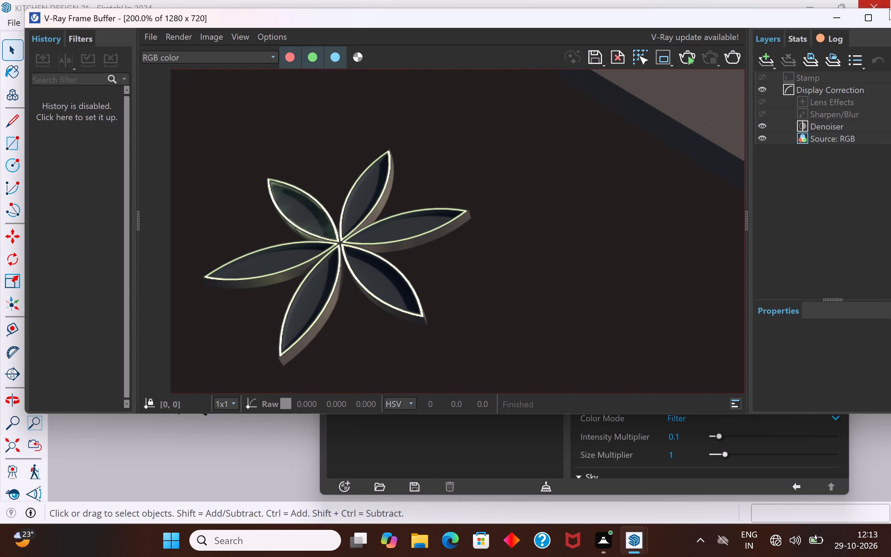
drag(753, 24, 653, 24)
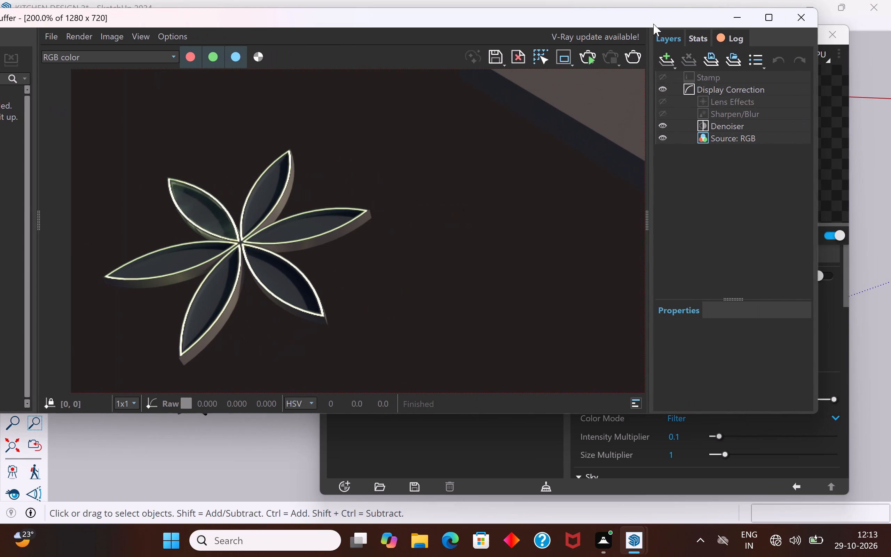
click(809, 20)
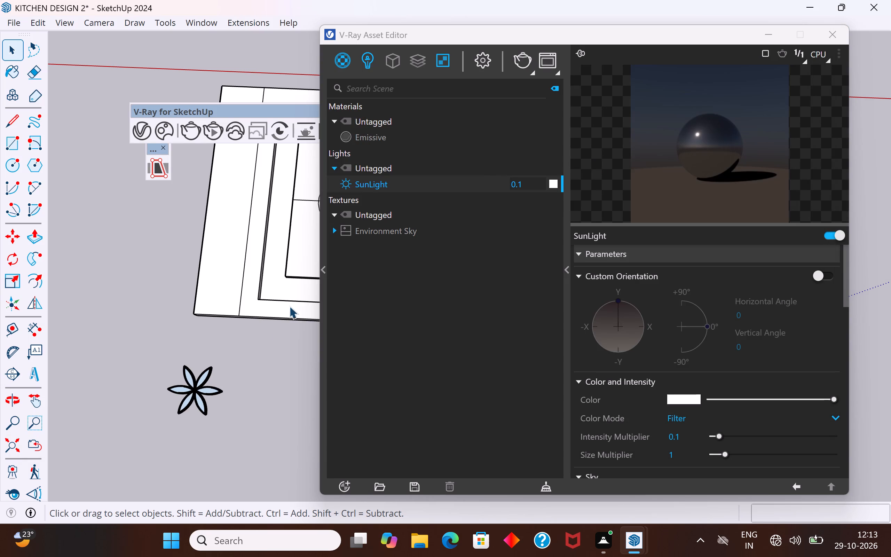
click(257, 375)
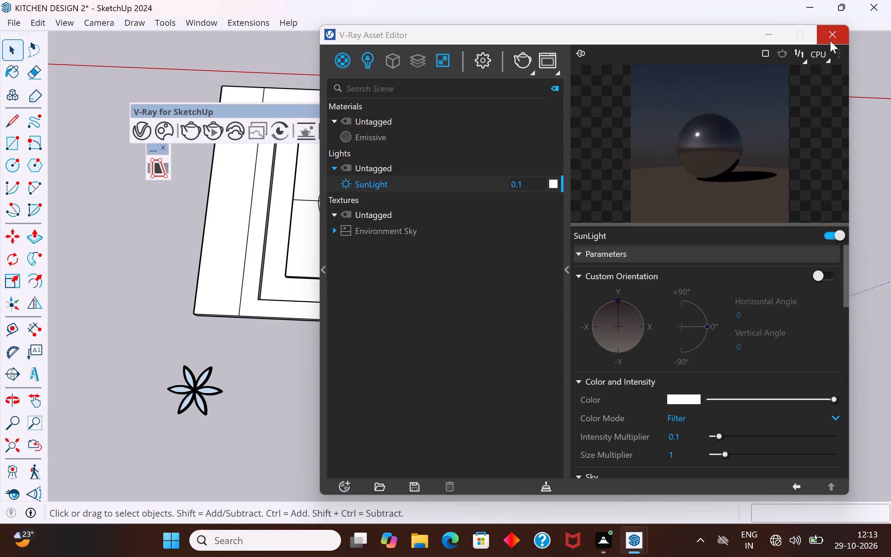
click(830, 41)
click(298, 375)
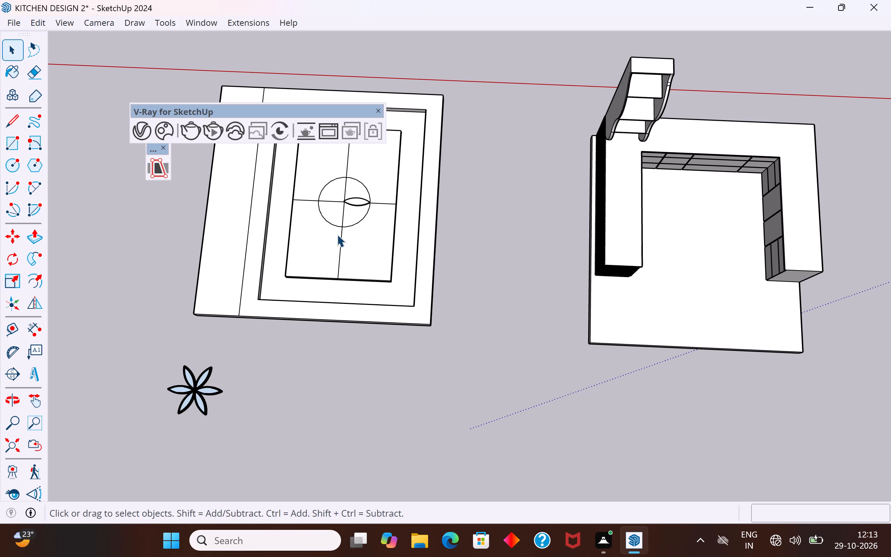
Delete faces of the single extruded petal inside the ceiling slab's circle, undoing the last deletion.
scroll(350, 210, up, 7)
middle_drag(359, 203, 375, 87)
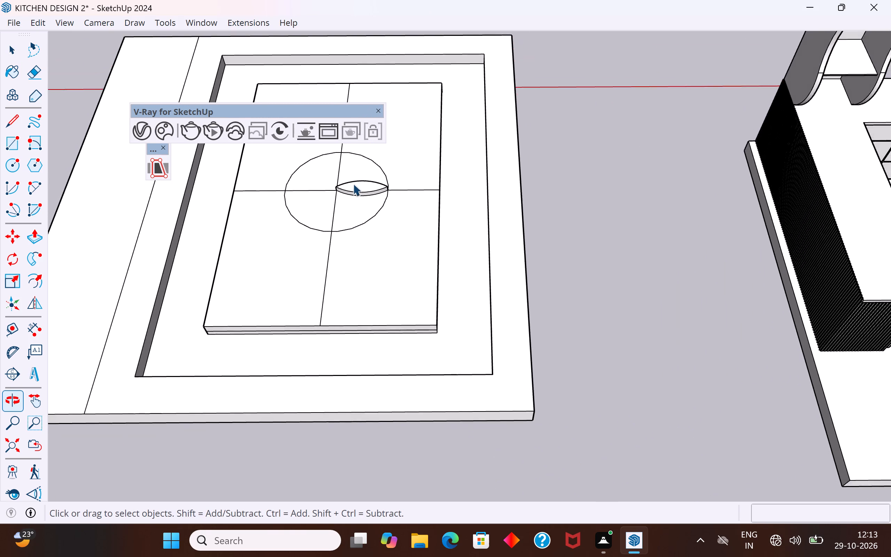
scroll(353, 183, up, 5)
click(352, 183)
key(Delete)
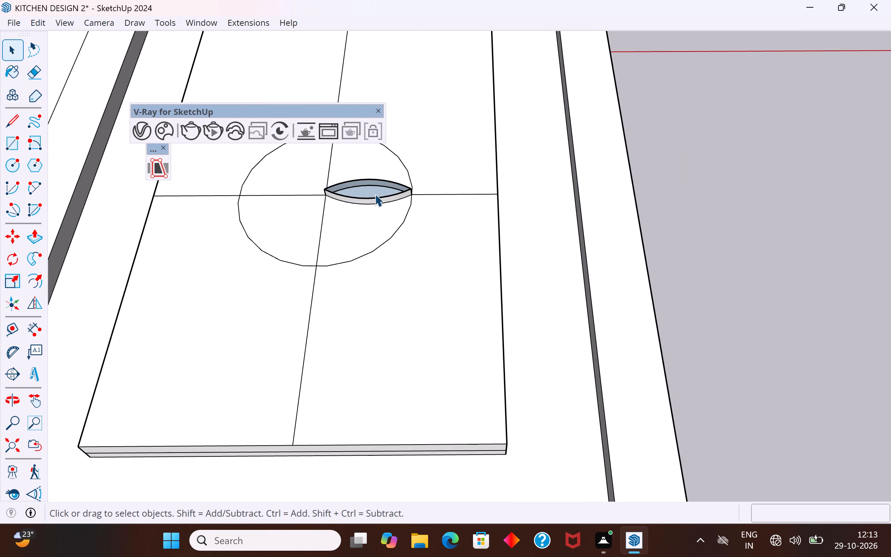
click(378, 200)
key(Delete)
click(387, 185)
key(Delete)
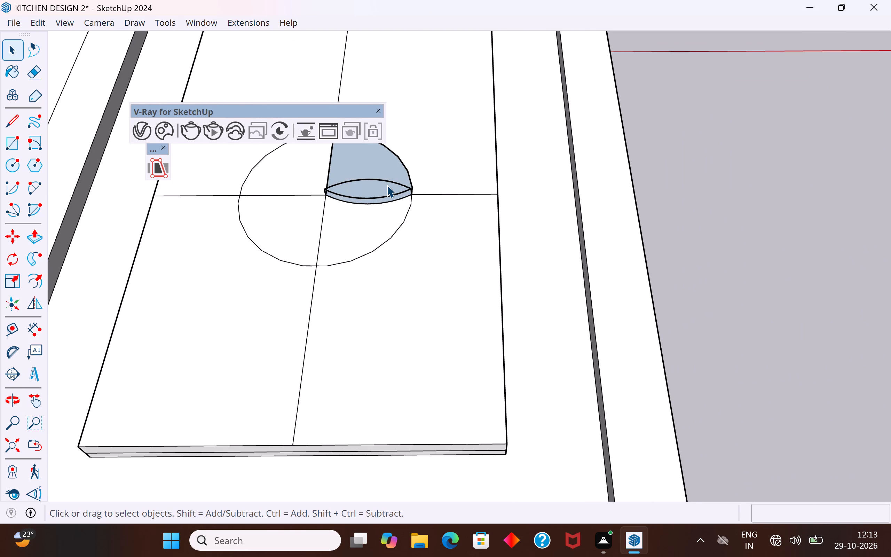
key(ctrl+z)
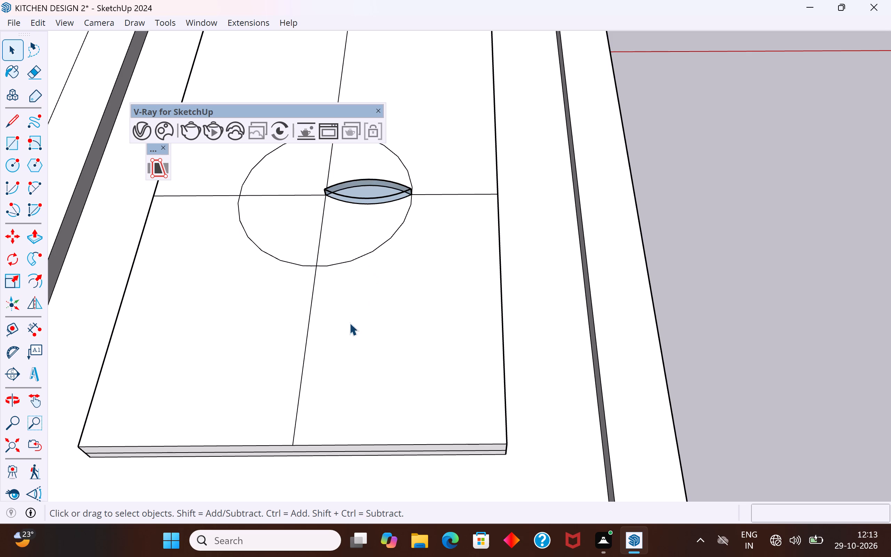
Delete the extruded petal's offset curved edges and both vertical edges, leaving only its flat outline on the slab.
middle_drag(349, 324, 372, 157)
scroll(368, 215, up, 7)
middle_drag(366, 216, 404, 199)
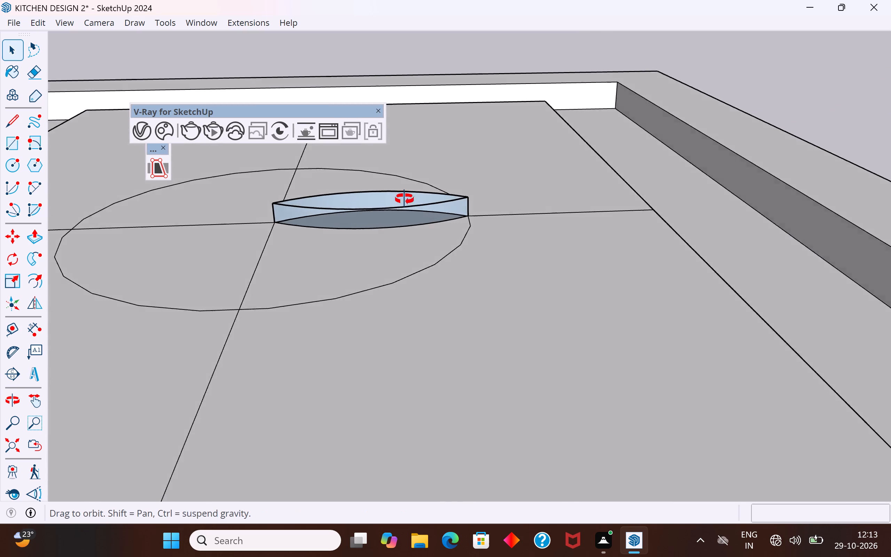
middle_drag(404, 199, 405, 175)
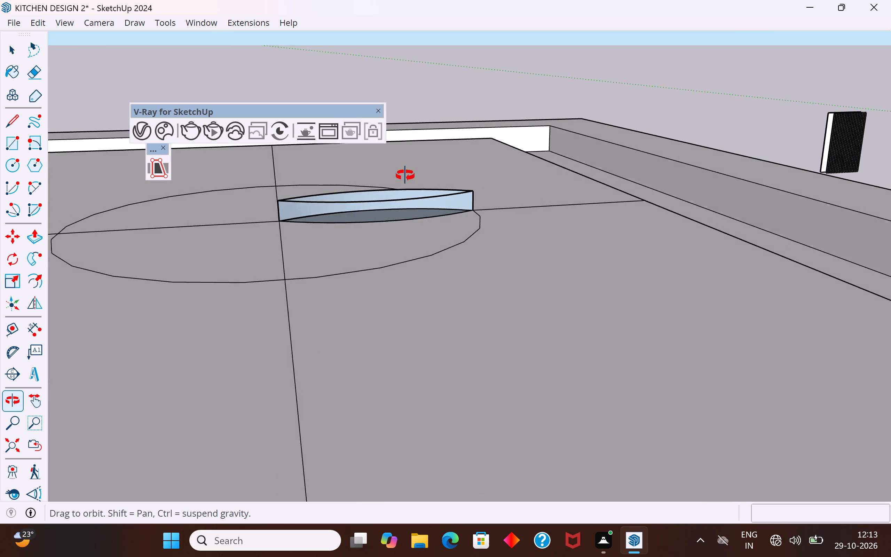
middle_drag(405, 175, 400, 174)
click(392, 196)
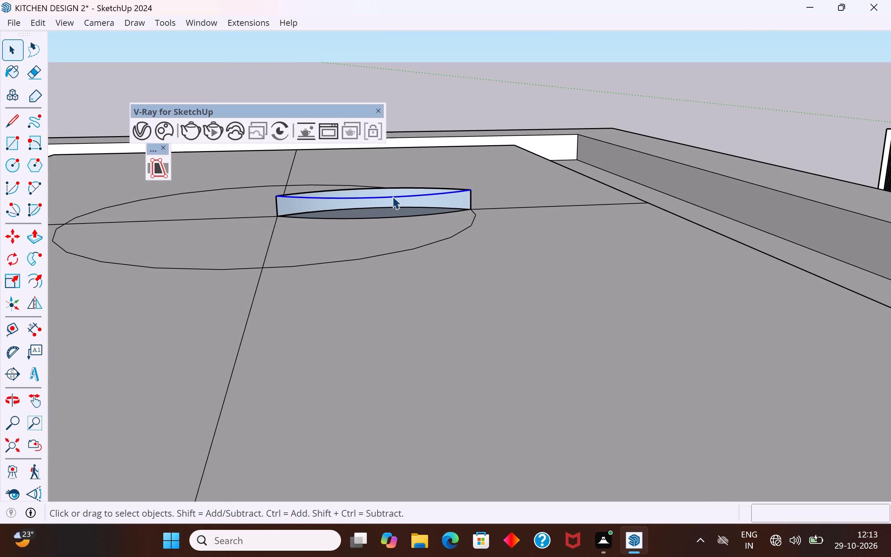
key(Delete)
click(392, 196)
key(Delete)
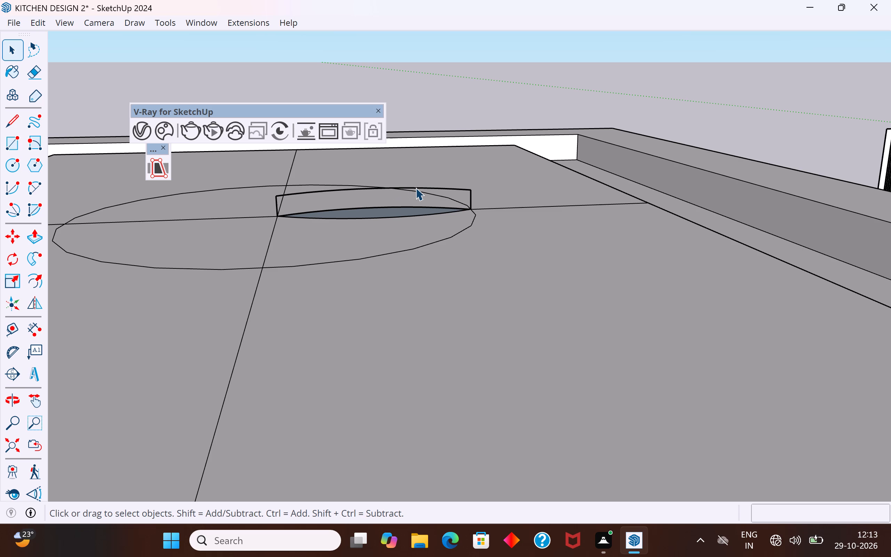
click(417, 188)
key(Delete)
click(469, 199)
key(Delete)
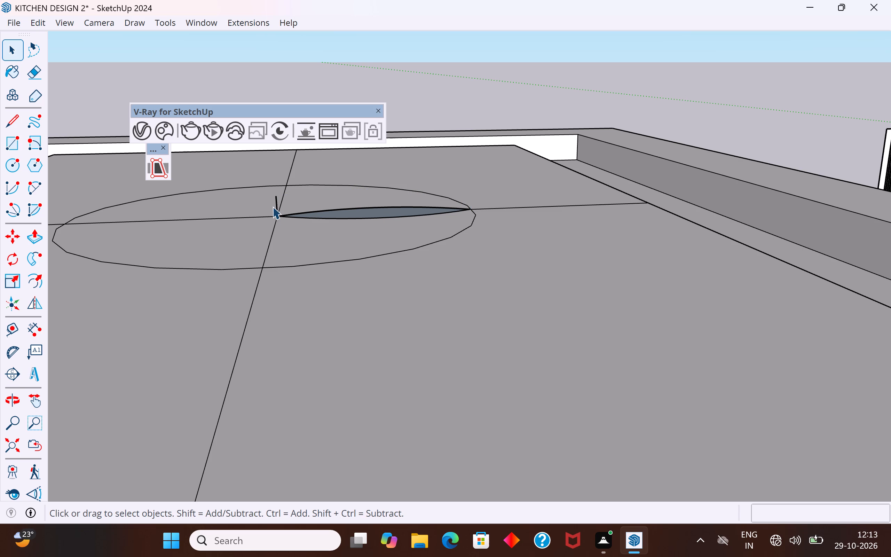
click(275, 205)
key(Delete)
Reverse the flat petal face inside the circle and delete its two curved edges.
middle_drag(411, 234, 407, 317)
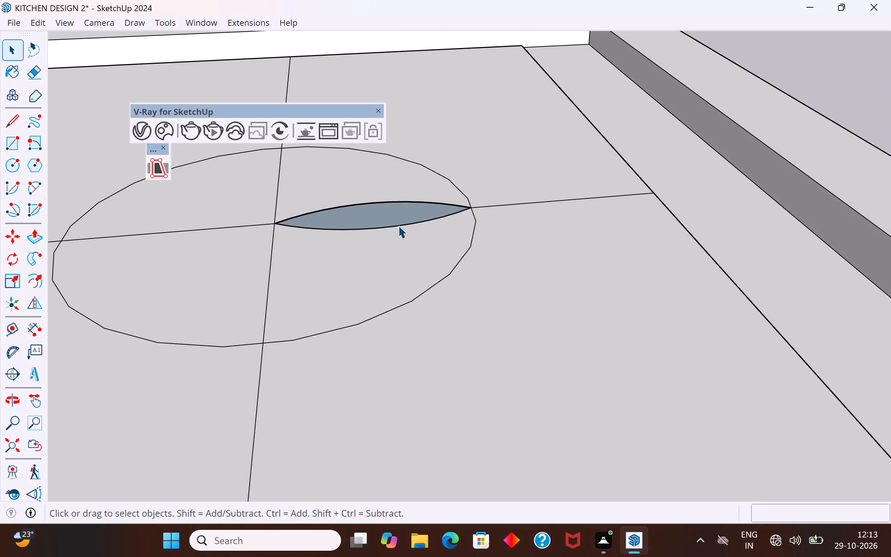
right_click(402, 209)
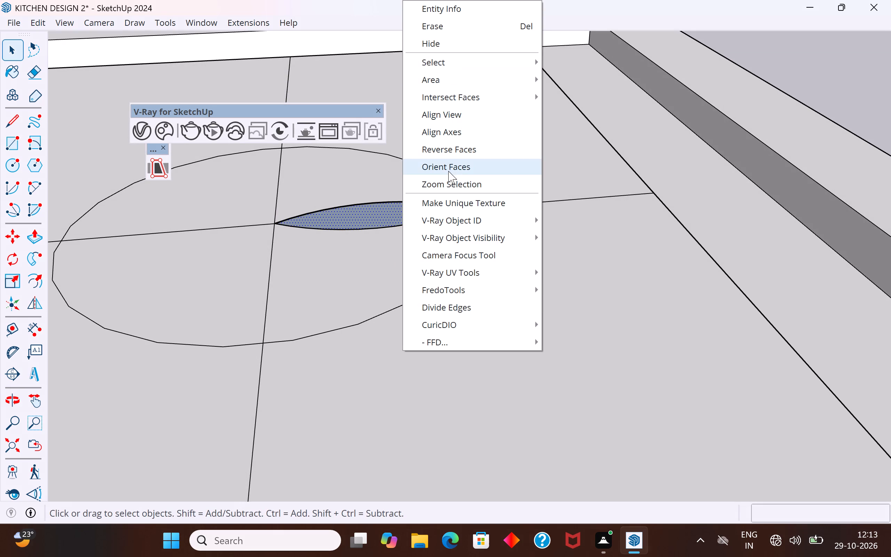
click(452, 149)
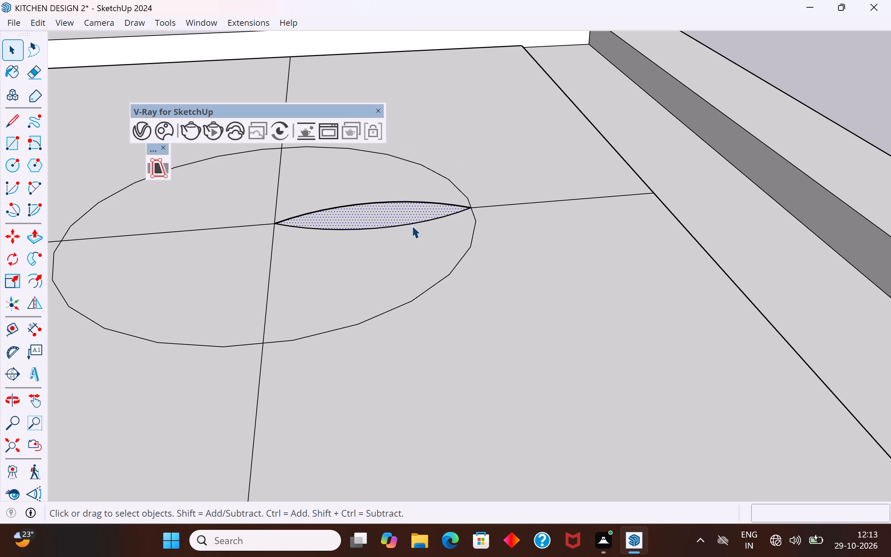
click(371, 228)
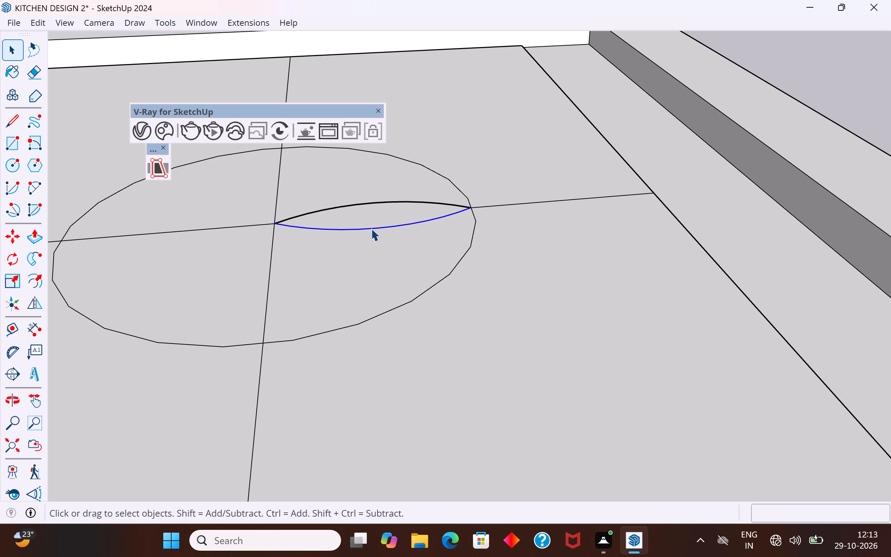
key(Delete)
click(393, 202)
key(Delete)
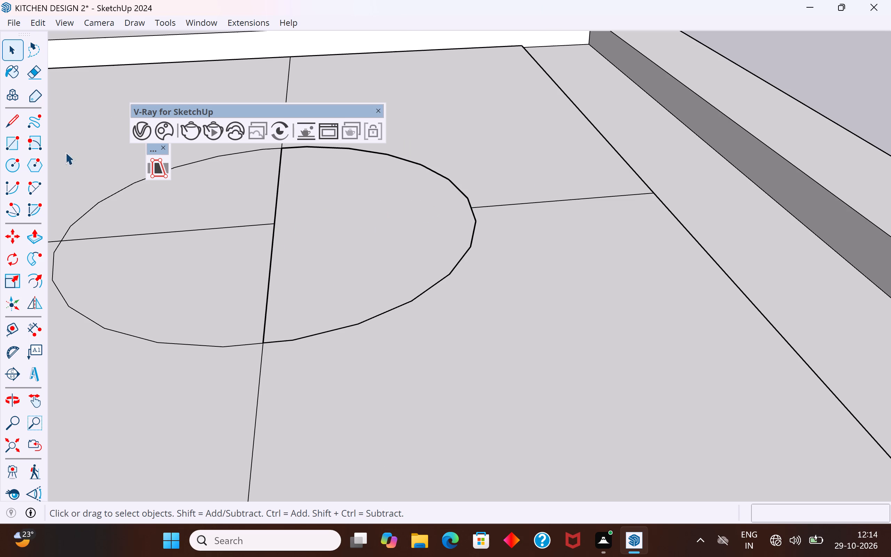
Draw a line about 1' 4 3/16" long from the circle's centre to its edge, completing the slab's centre line.
click(17, 115)
click(273, 221)
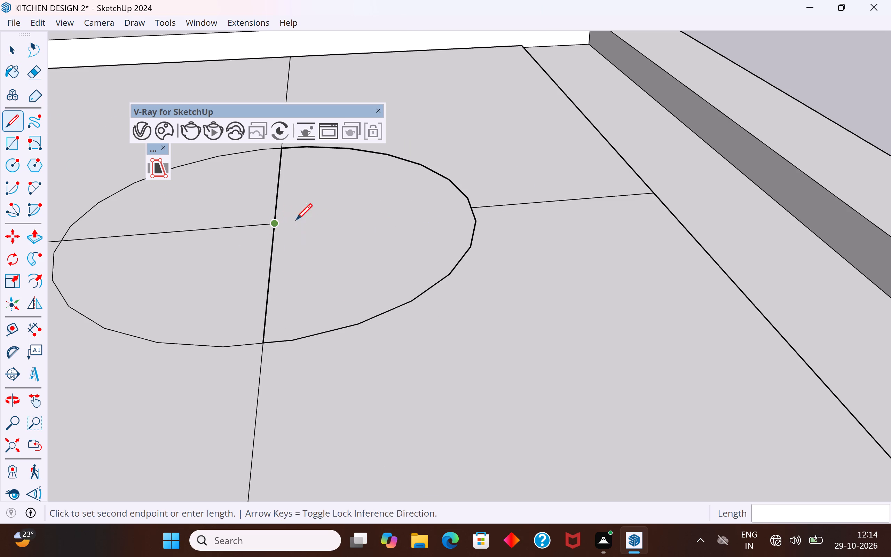
click(470, 210)
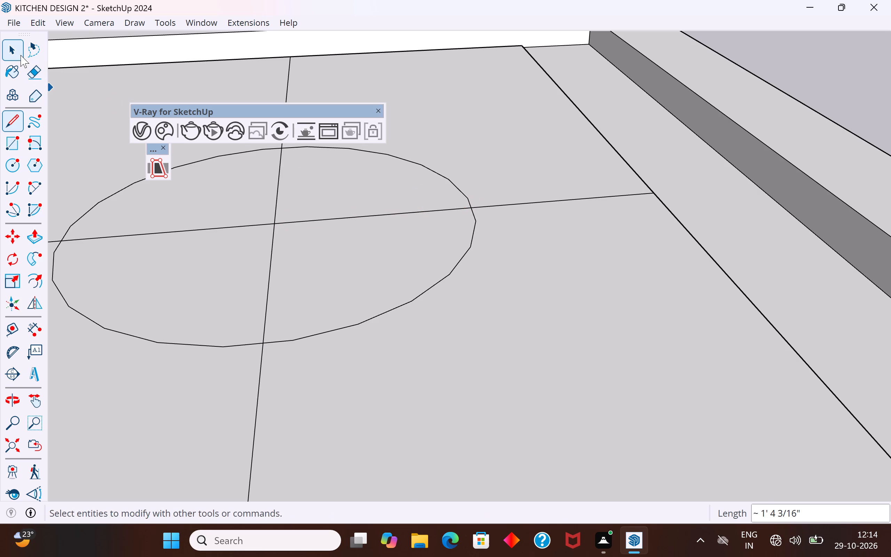
click(18, 52)
Flip the whole six-petal flower vertically about its horizontal plane so its grooved side faces down.
scroll(470, 240, down, 11)
middle_drag(504, 266, 448, 344)
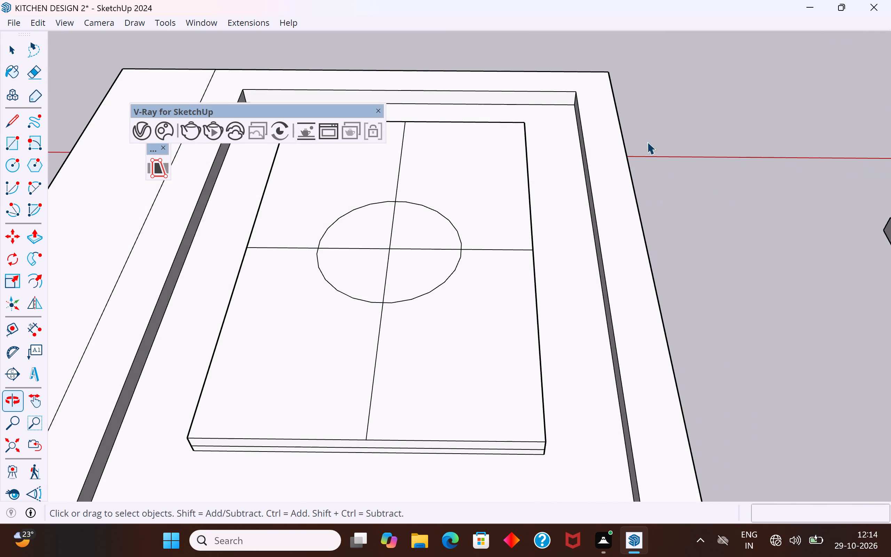
scroll(734, 108, down, 4)
click(752, 189)
scroll(236, 420, down, 1)
middle_drag(284, 435, 288, 393)
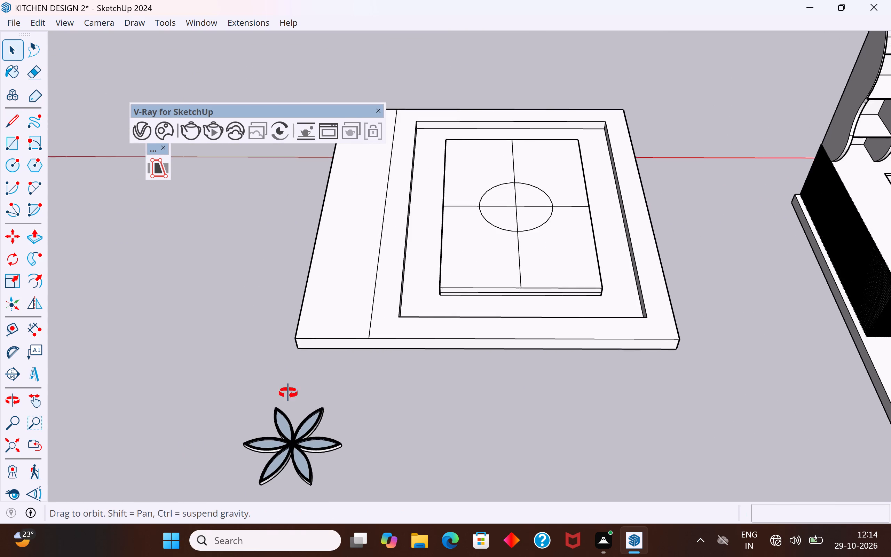
middle_drag(288, 393, 276, 228)
middle_drag(276, 211, 246, 243)
middle_drag(261, 264, 250, 307)
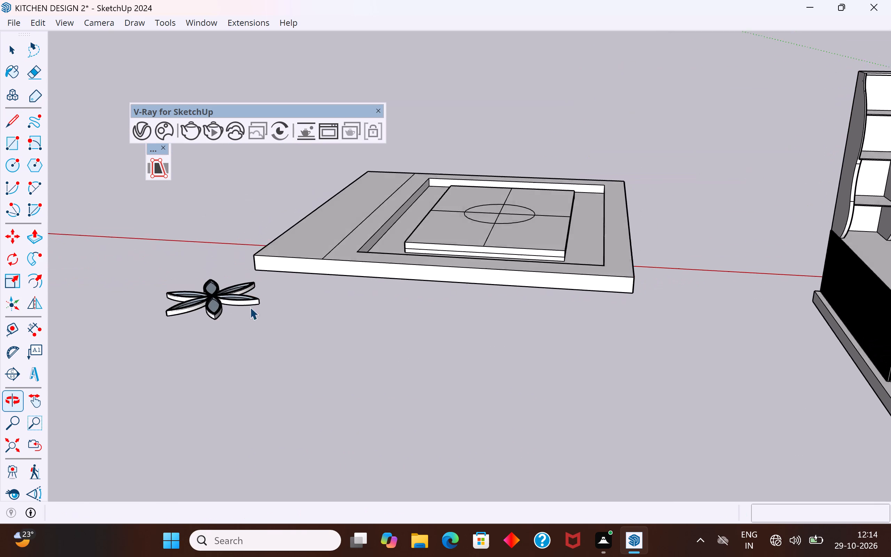
drag(260, 282, 131, 374)
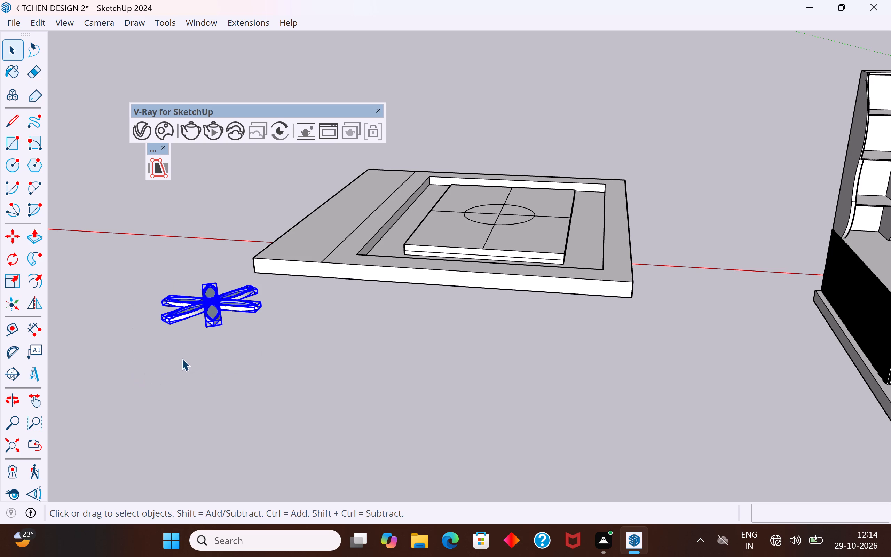
click(37, 310)
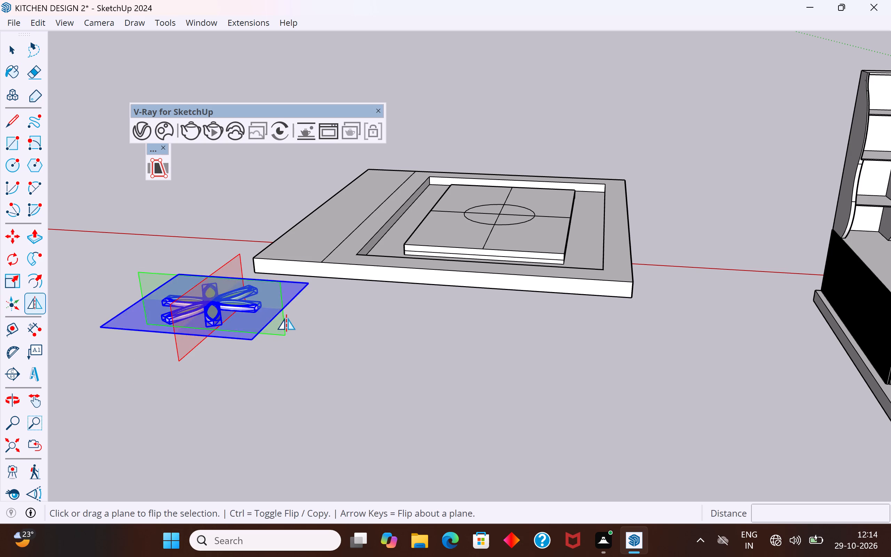
click(284, 334)
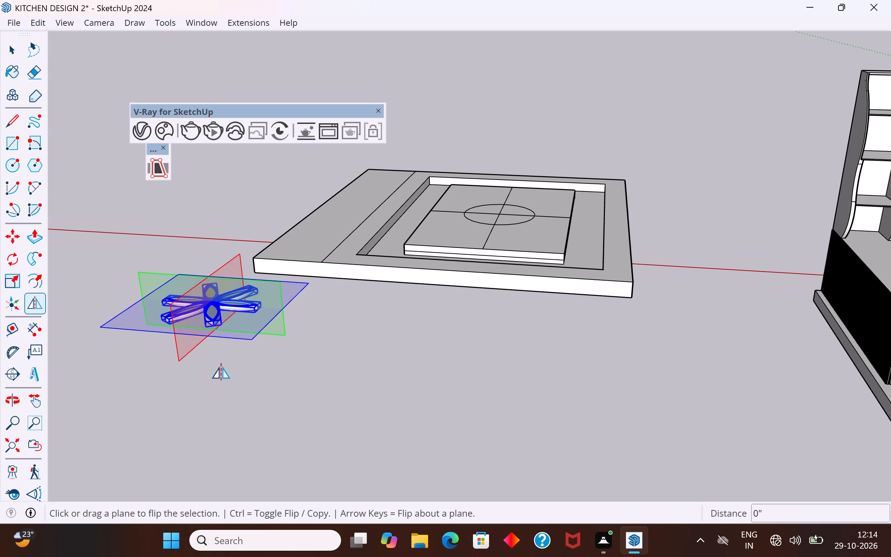
click(224, 283)
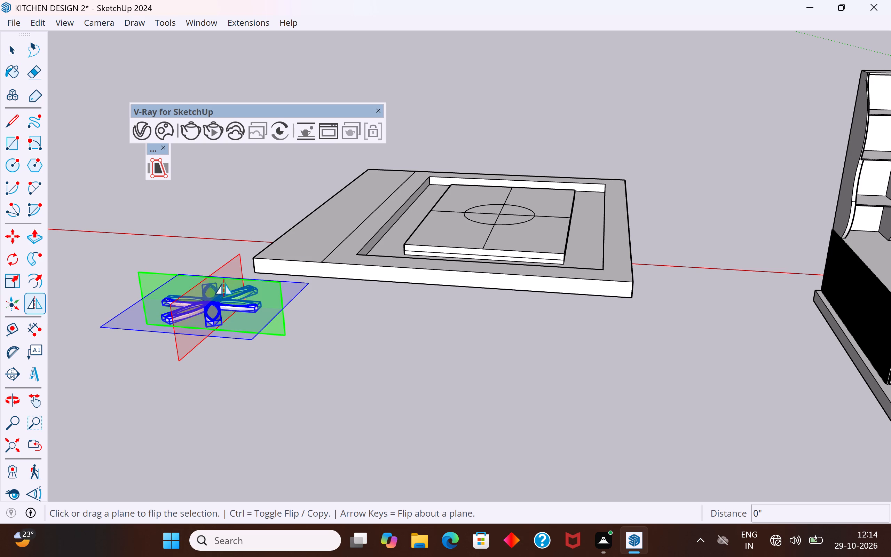
click(180, 355)
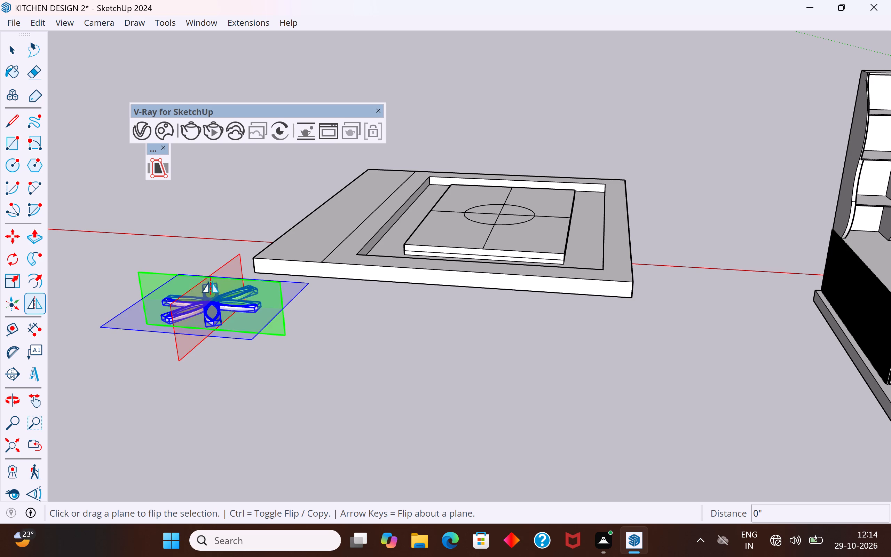
click(149, 329)
middle_drag(321, 377, 320, 407)
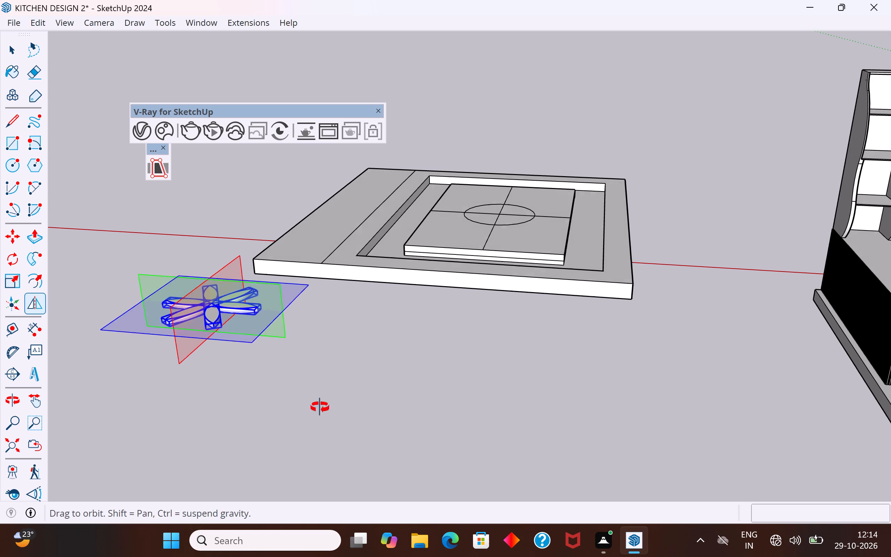
middle_drag(320, 407, 317, 453)
click(21, 47)
click(149, 227)
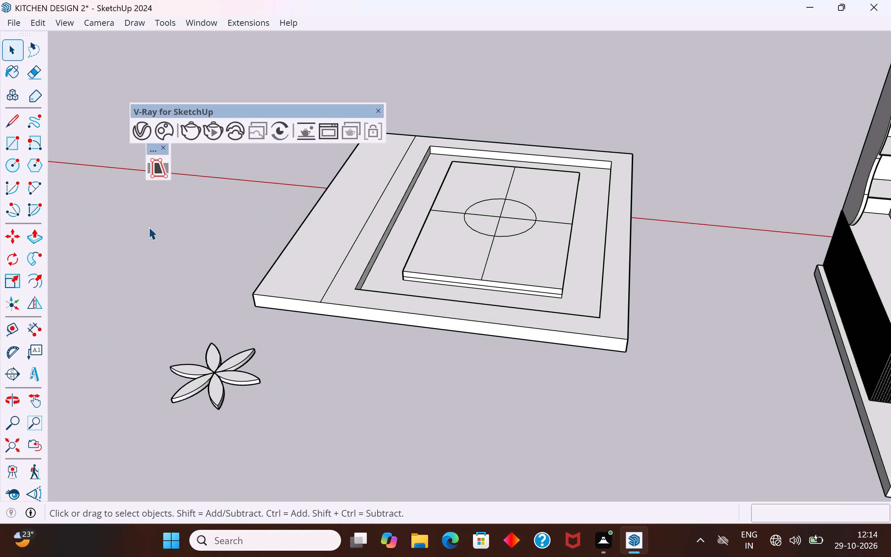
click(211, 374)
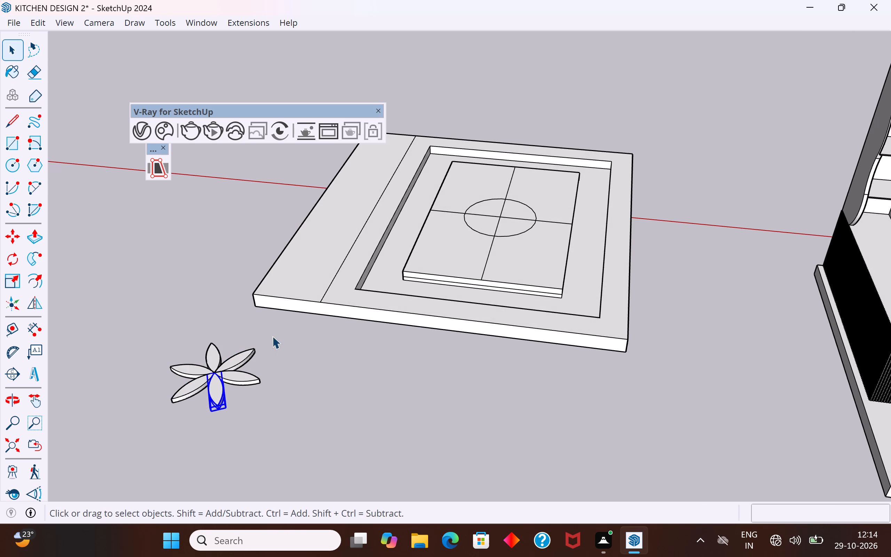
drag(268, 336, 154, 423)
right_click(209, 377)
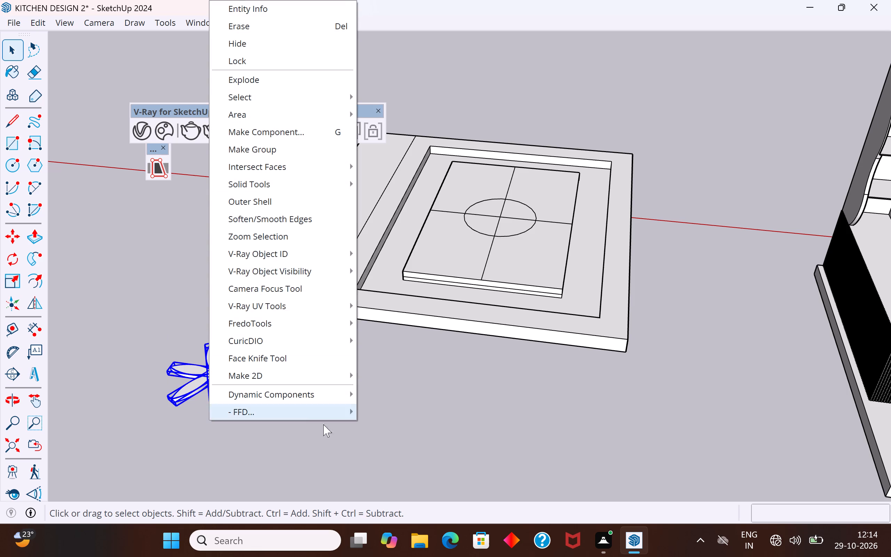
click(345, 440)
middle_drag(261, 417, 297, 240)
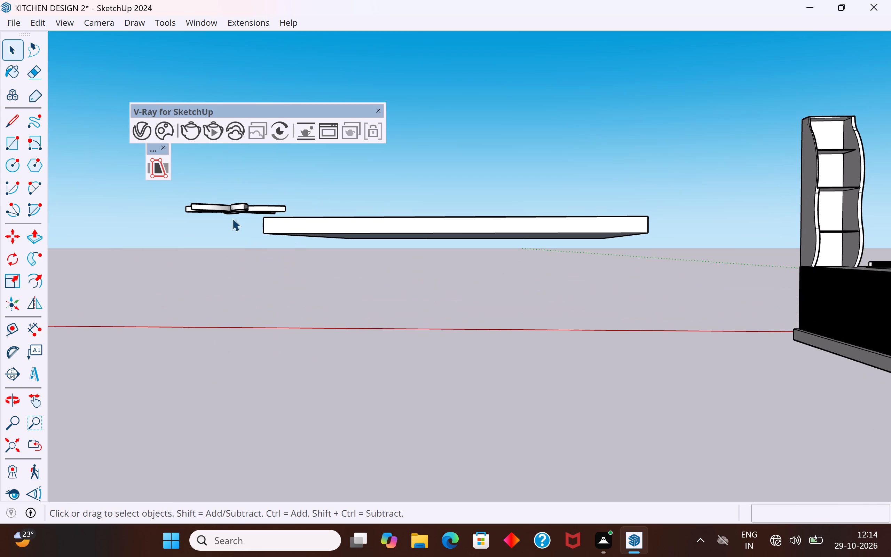
Examine the flipped flower's underside, checking the stepped grooves and light strips on its petals.
middle_drag(234, 205, 237, 184)
scroll(238, 177, up, 4)
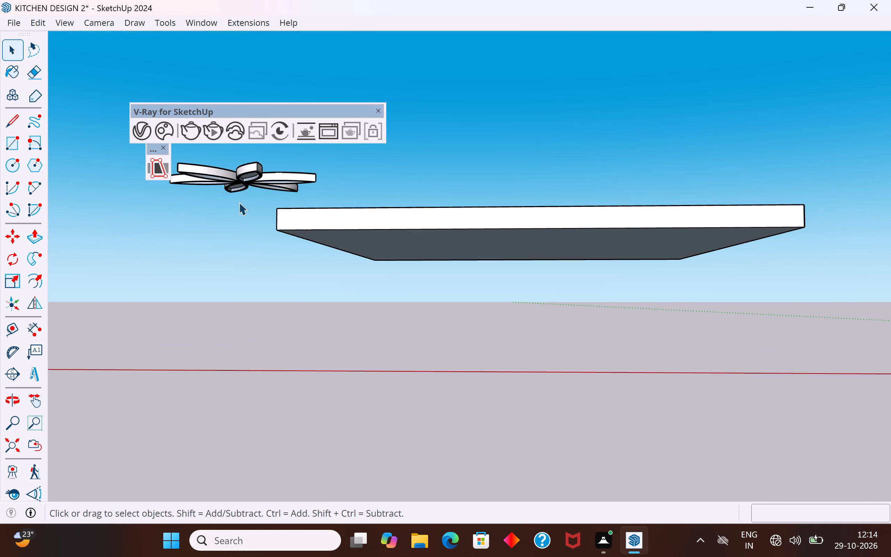
scroll(239, 202, up, 3)
scroll(262, 382, down, 2)
middle_drag(260, 239, 251, 194)
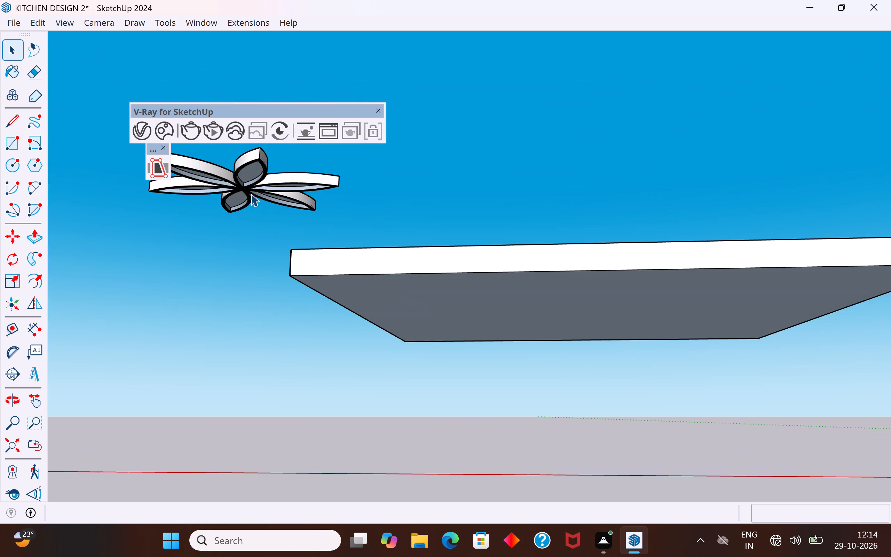
scroll(263, 160, up, 7)
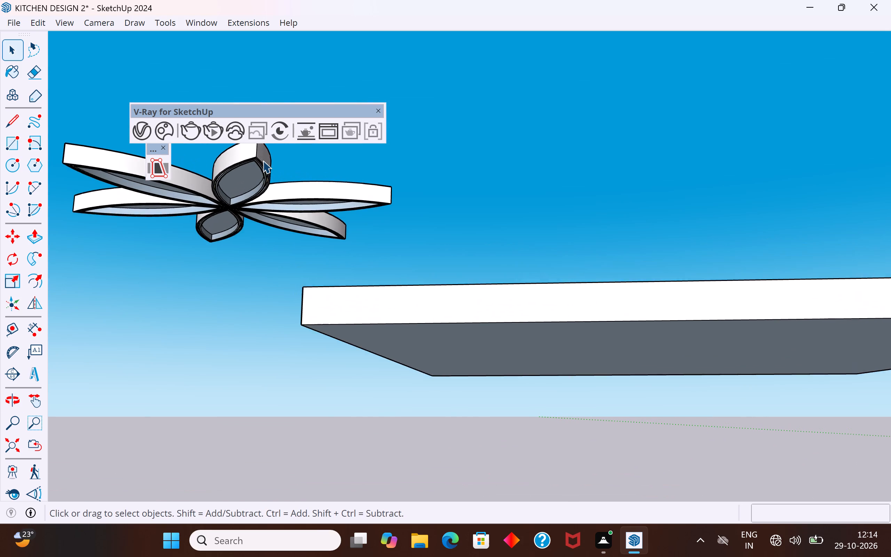
scroll(263, 160, up, 5)
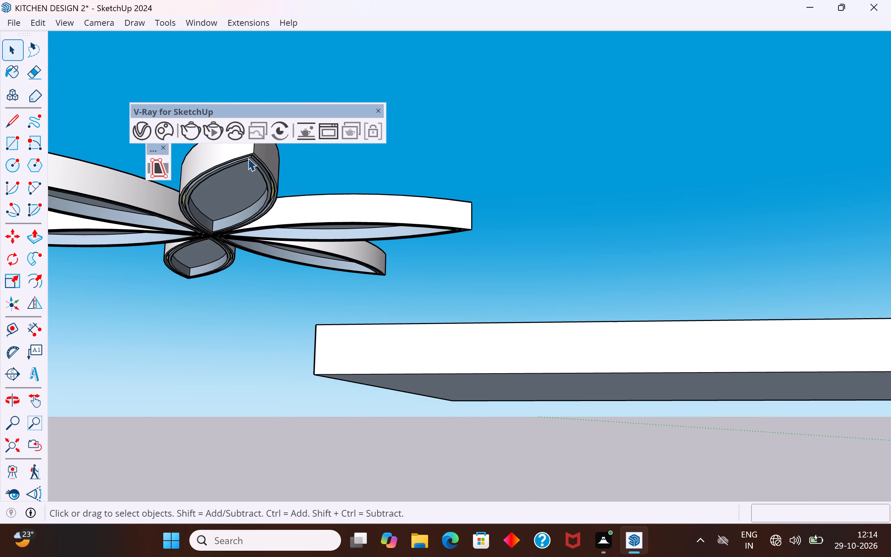
scroll(249, 509, down, 4)
scroll(252, 373, down, 5)
scroll(239, 336, up, 9)
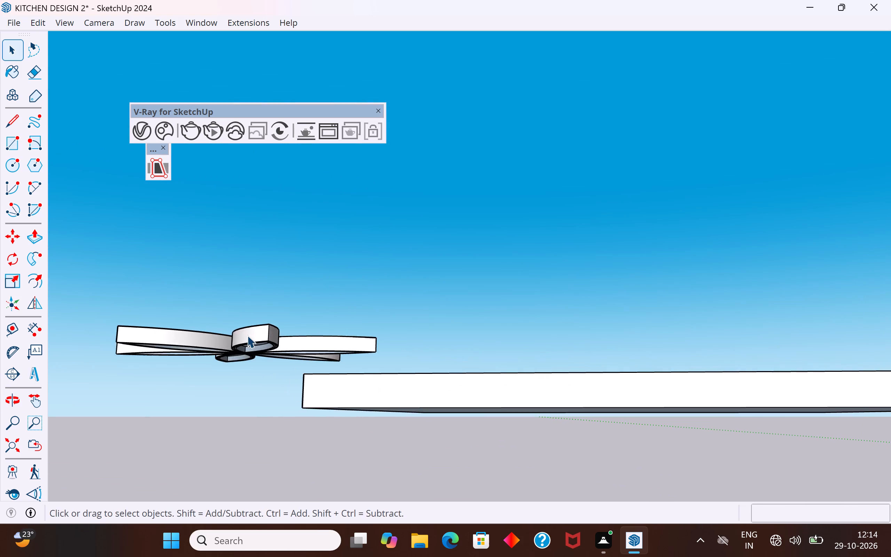
scroll(247, 335, up, 9)
middle_drag(276, 349, 261, 271)
scroll(251, 254, up, 3)
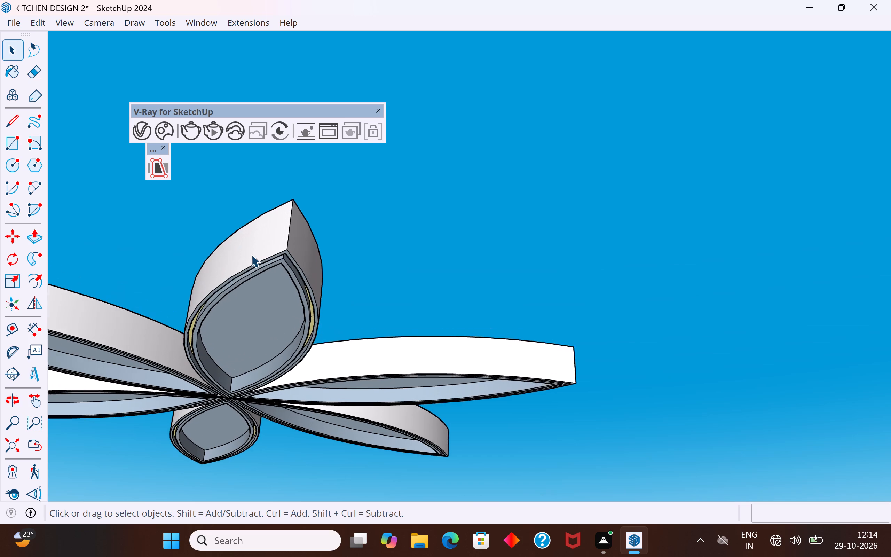
scroll(251, 254, up, 12)
middle_drag(291, 274, 205, 263)
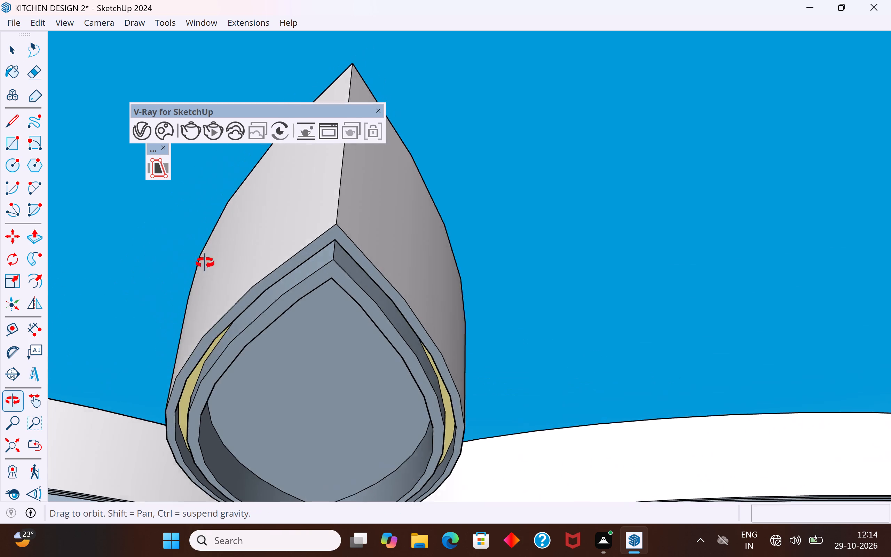
middle_drag(205, 263, 194, 266)
scroll(194, 266, up, 1)
scroll(330, 390, down, 5)
scroll(341, 407, up, 5)
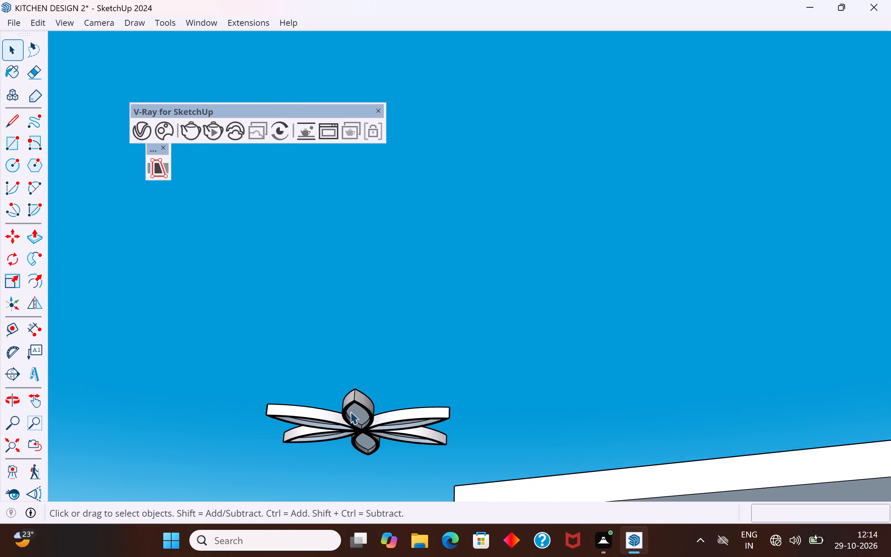
Open a petal for editing and push its outer rim face inward 9/16" so the yellow strip stands proud.
scroll(350, 411, up, 3)
middle_drag(360, 385, 374, 248)
scroll(351, 308, up, 10)
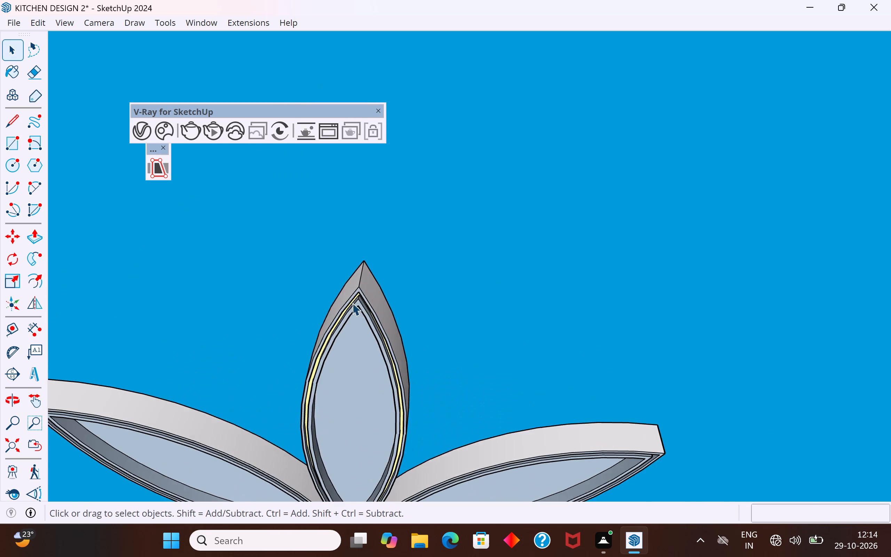
scroll(352, 303, up, 14)
click(351, 298)
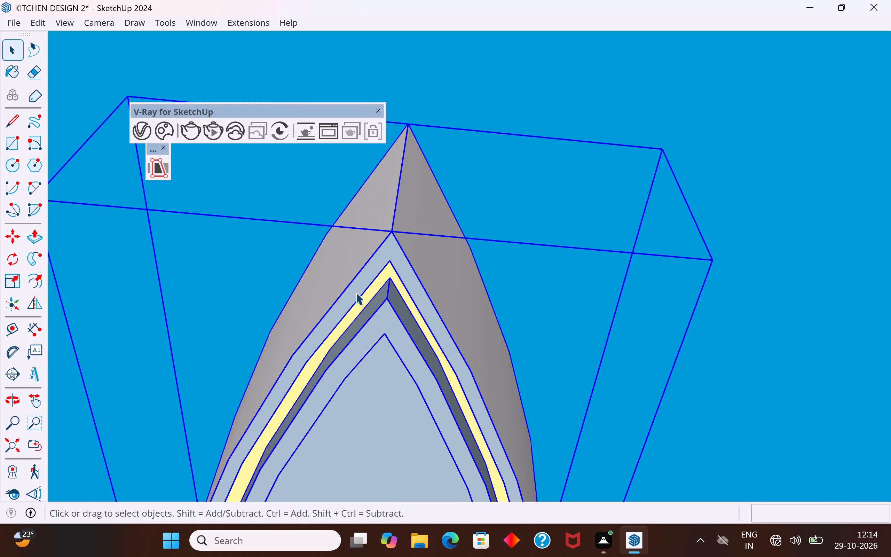
double_click(357, 290)
click(366, 284)
double_click(375, 262)
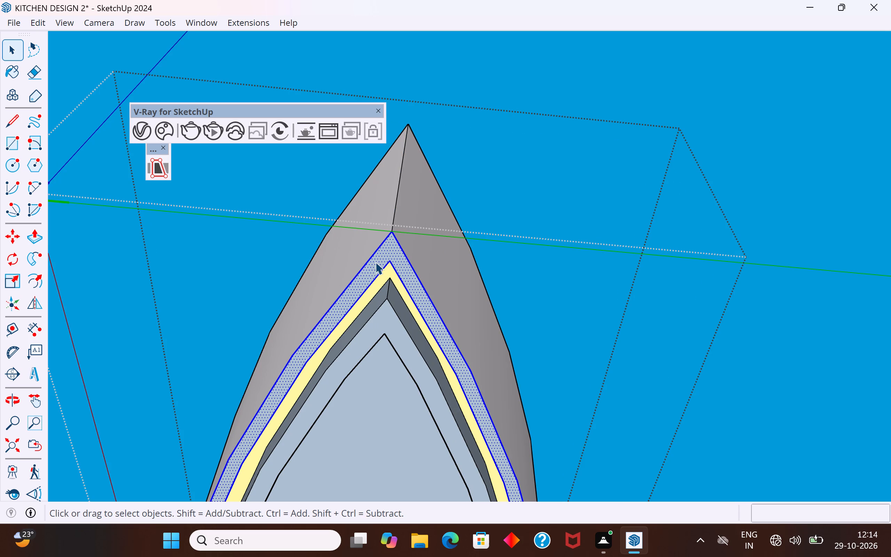
middle_drag(397, 289, 394, 328)
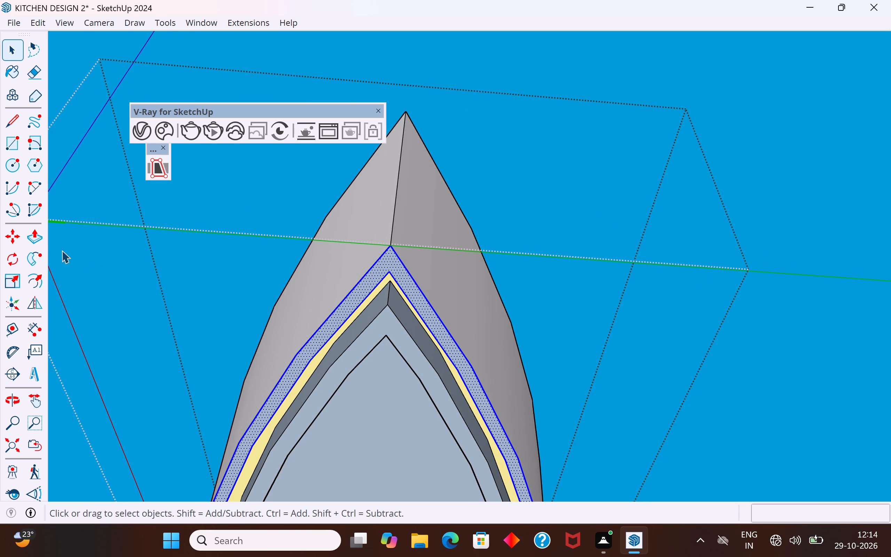
click(40, 234)
click(388, 261)
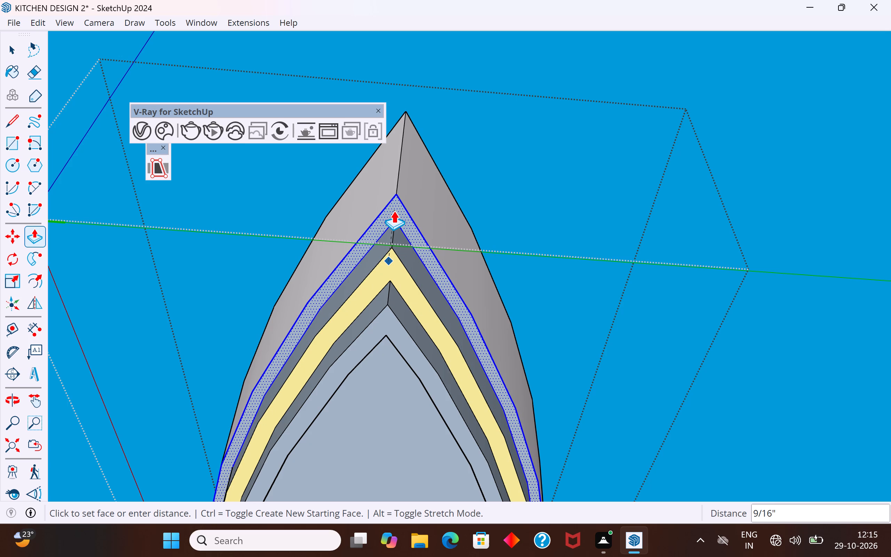
click(394, 211)
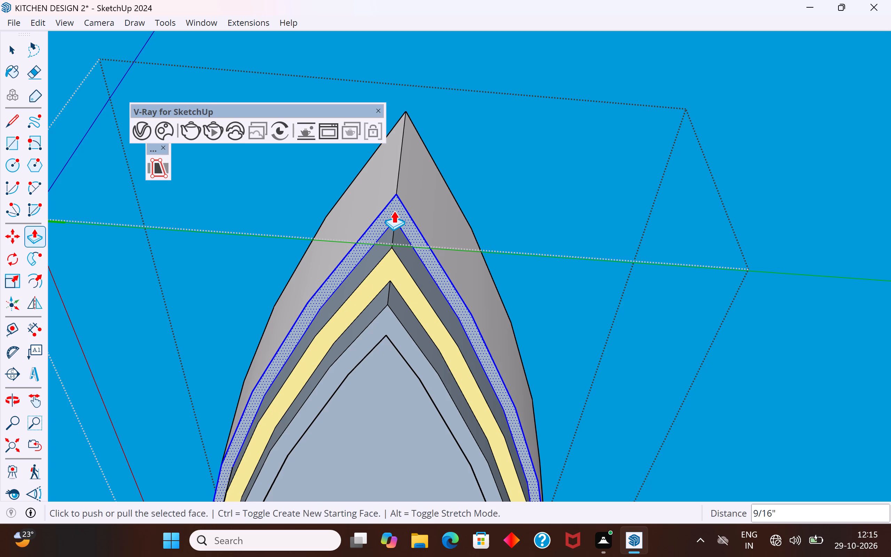
scroll(434, 313, down, 10)
scroll(529, 325, down, 4)
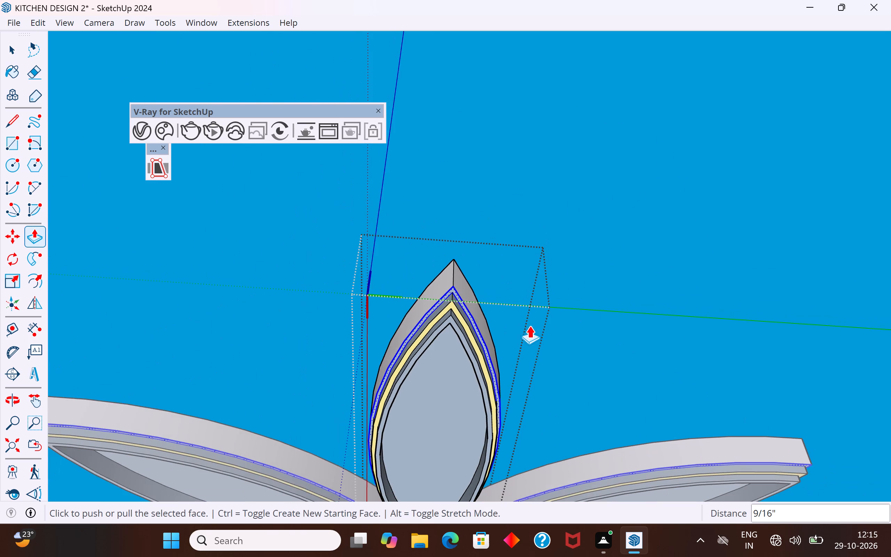
scroll(566, 383, down, 4)
click(10, 50)
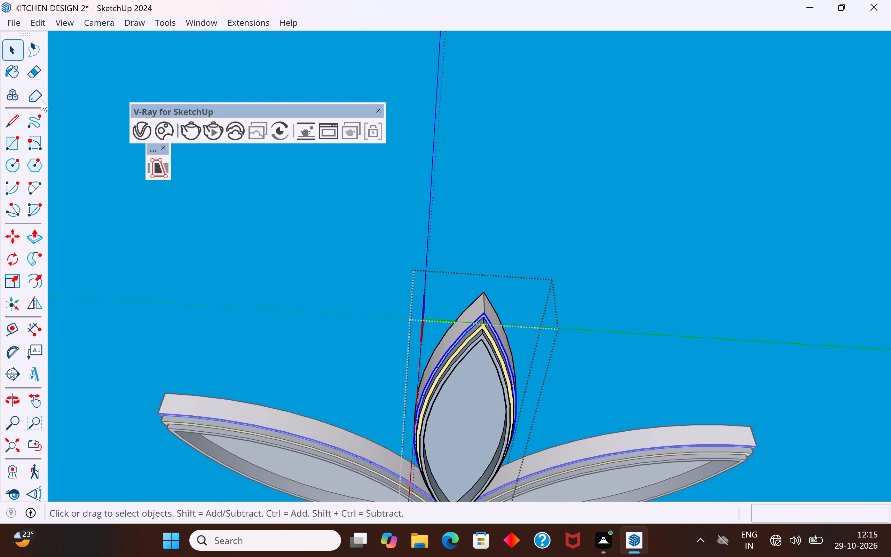
click(213, 254)
Select all six petals of the flower and make them a single group.
scroll(314, 346, down, 4)
middle_drag(345, 406, 379, 363)
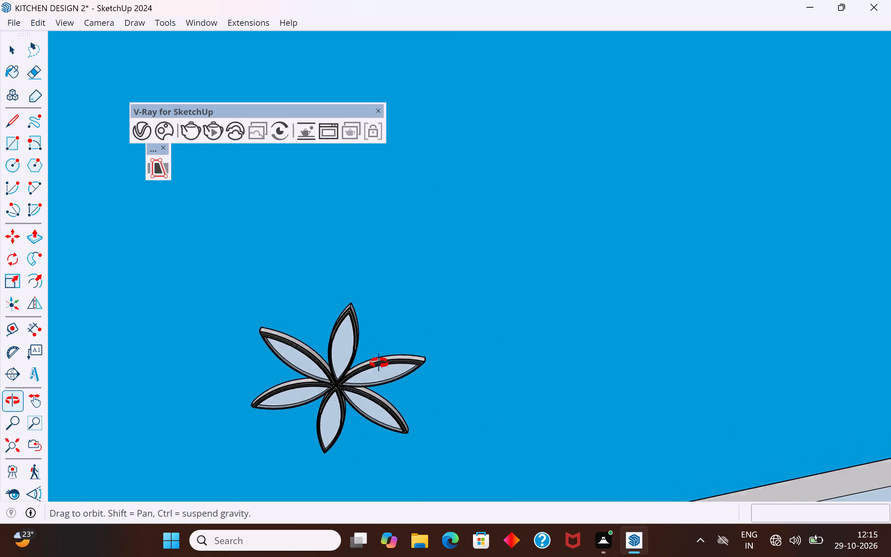
middle_drag(379, 363, 328, 556)
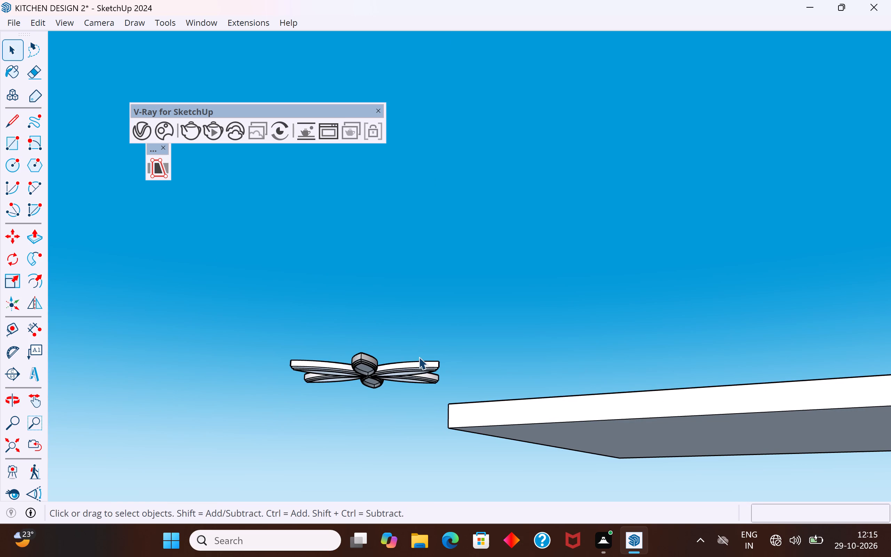
scroll(372, 357, up, 1)
middle_drag(387, 358, 314, 471)
scroll(356, 334, down, 3)
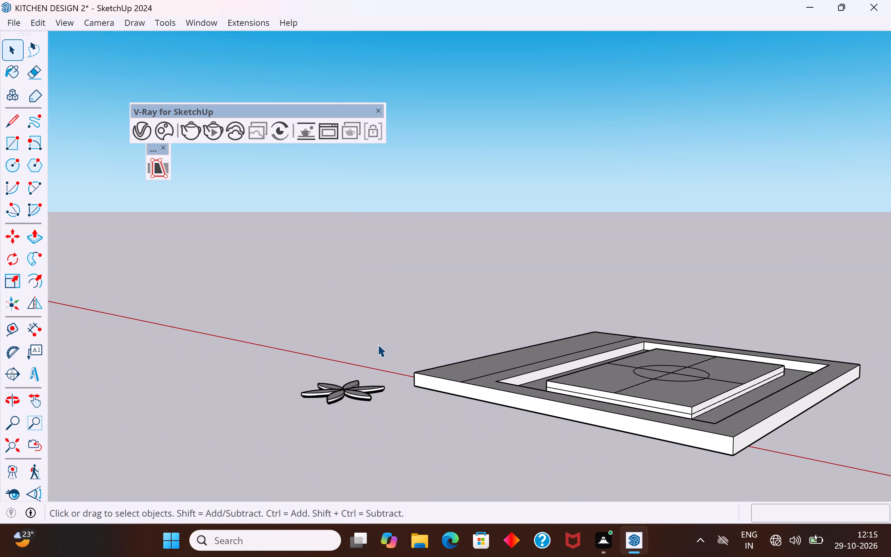
drag(397, 343, 286, 430)
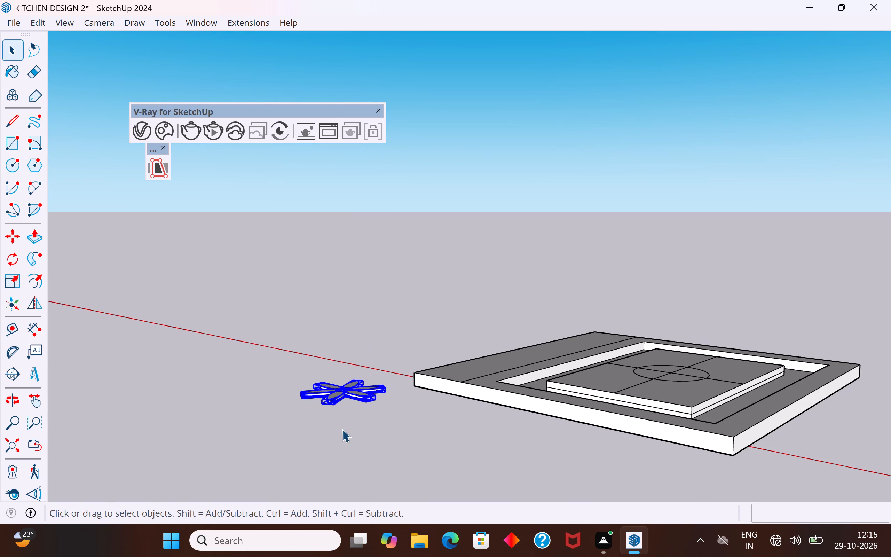
key(m)
right_click(343, 386)
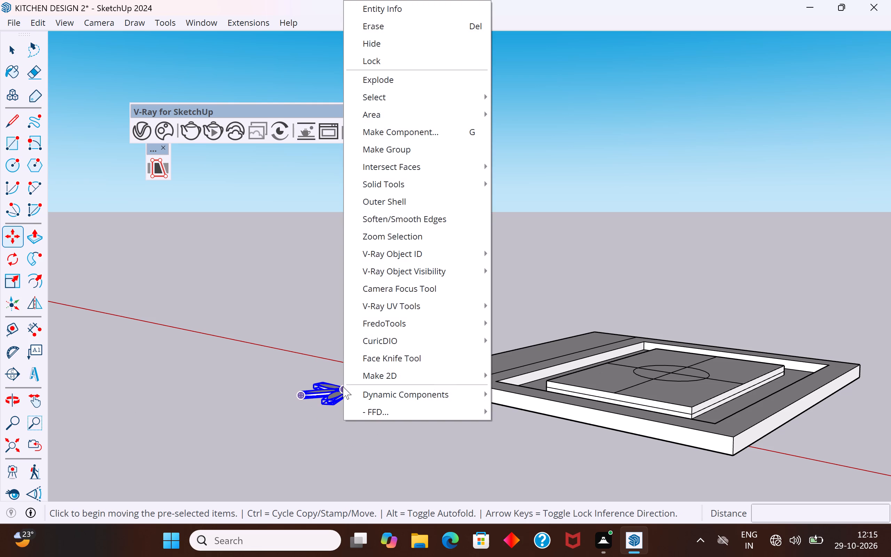
click(404, 141)
middle_drag(363, 401, 346, 484)
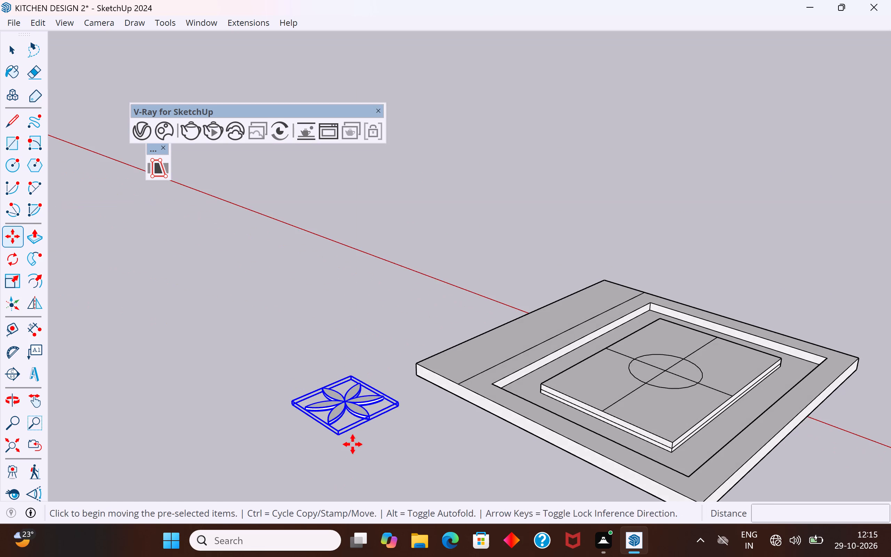
scroll(346, 409, up, 2)
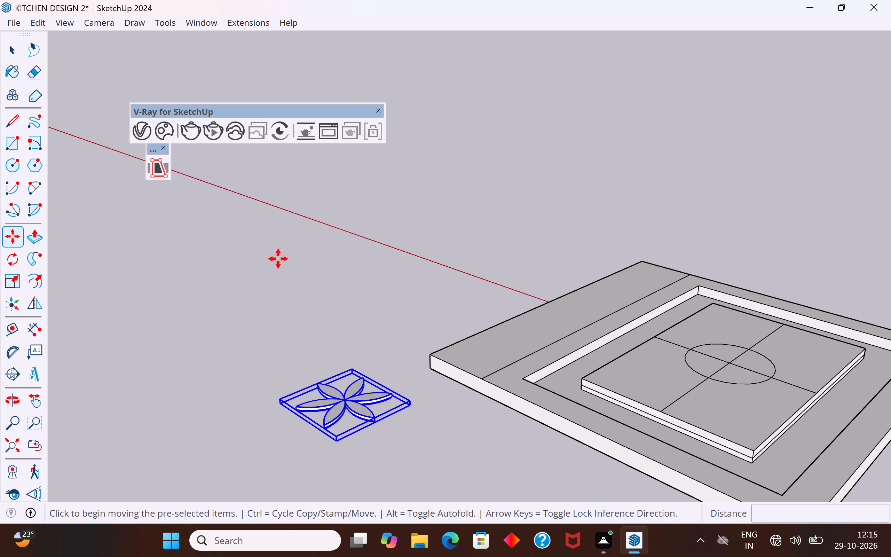
click(11, 54)
click(274, 332)
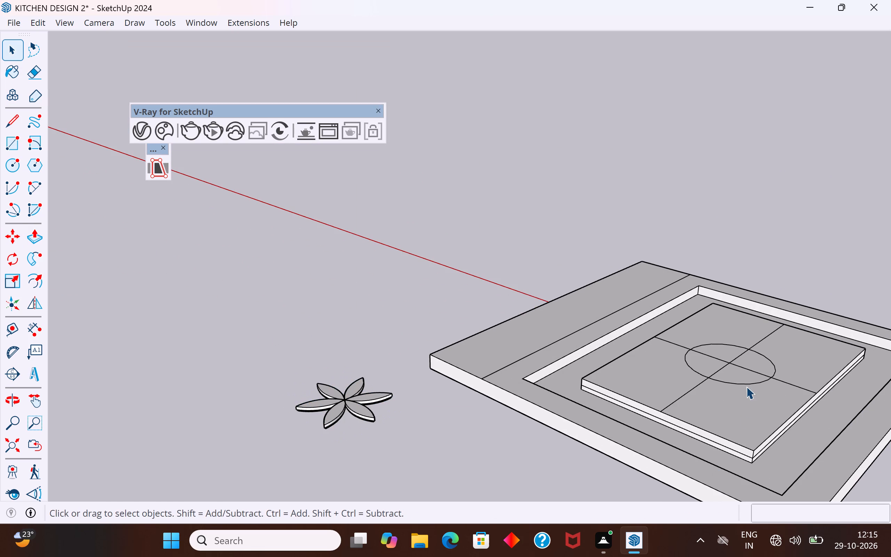
Delete the circle's four arcs from the raised slab, keeping the crossing centre lines.
click(749, 385)
key(Delete)
middle_drag(703, 388, 609, 364)
scroll(540, 355, down, 4)
scroll(687, 401, up, 8)
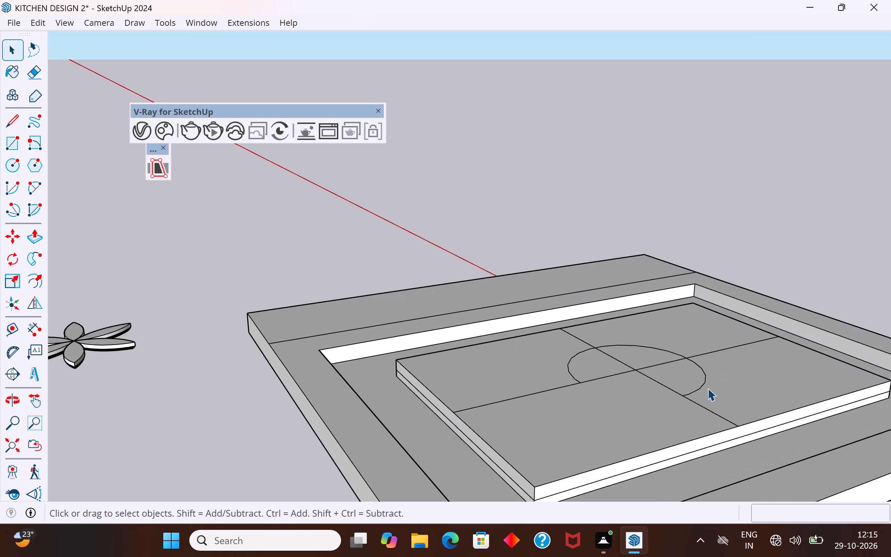
click(703, 383)
key(Delete)
click(672, 354)
key(Delete)
click(573, 377)
key(Delete)
scroll(573, 377, down, 4)
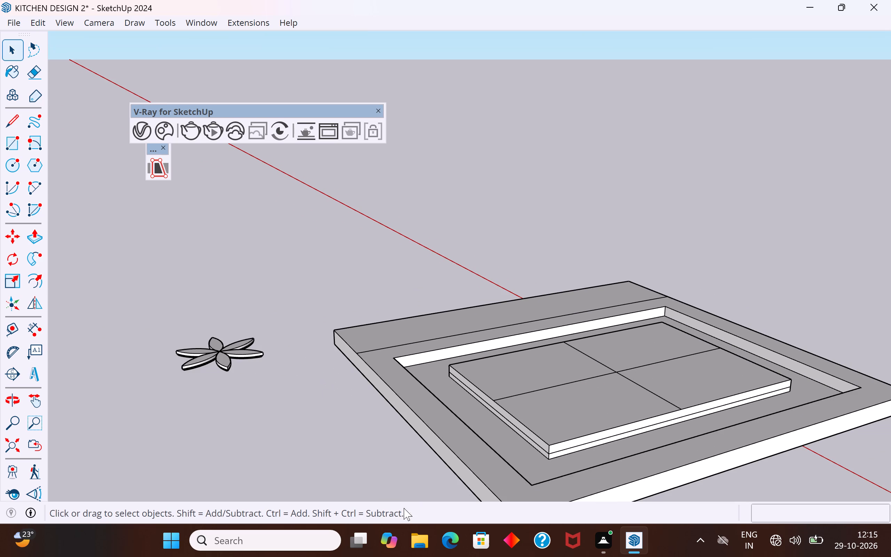
Move the flower group by its centre 12' onto the intersection of the raised slab's centre lines.
click(219, 351)
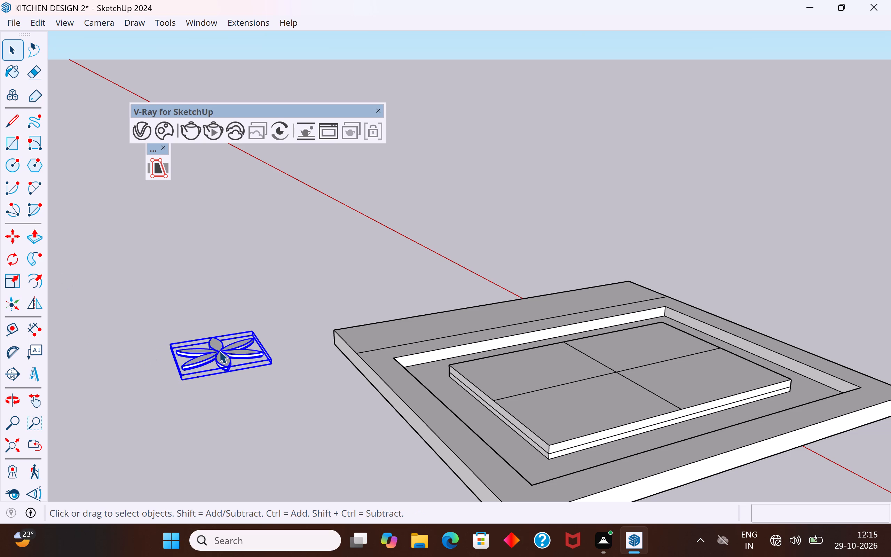
key(m)
click(220, 349)
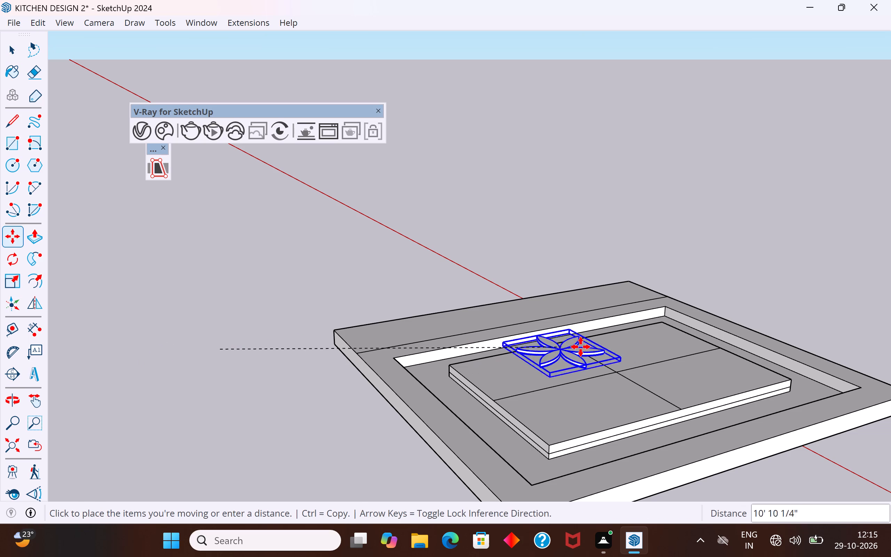
scroll(625, 372, up, 4)
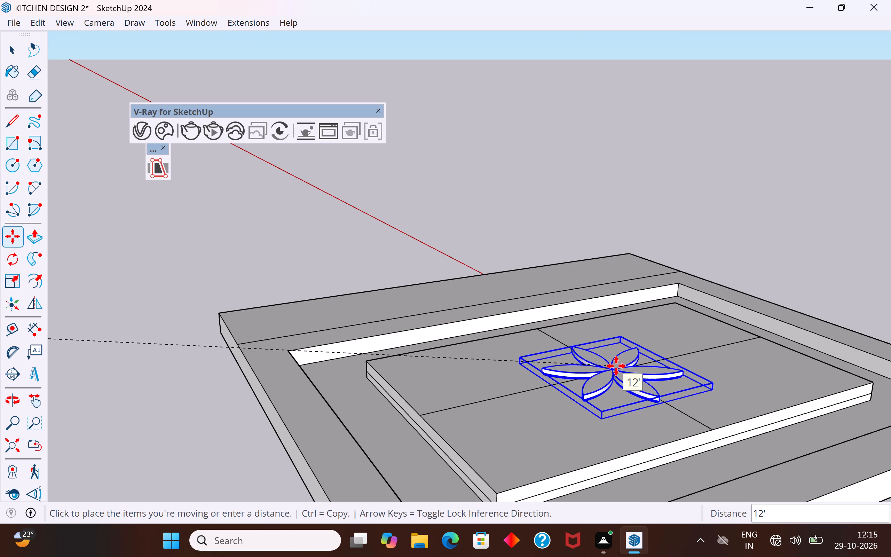
click(616, 366)
click(18, 51)
click(195, 311)
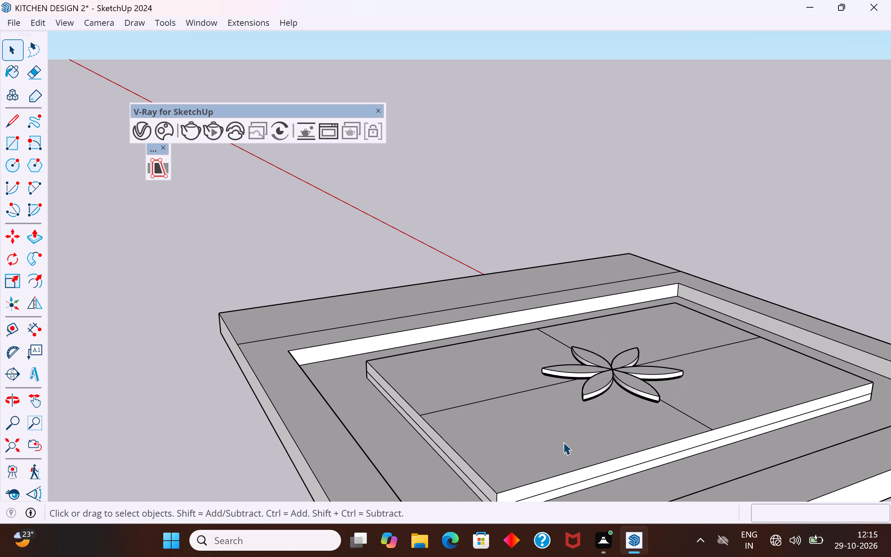
Examine how the placed flower sits against the raised slab's surface from a low angle.
middle_drag(631, 389, 652, 295)
scroll(636, 355, up, 7)
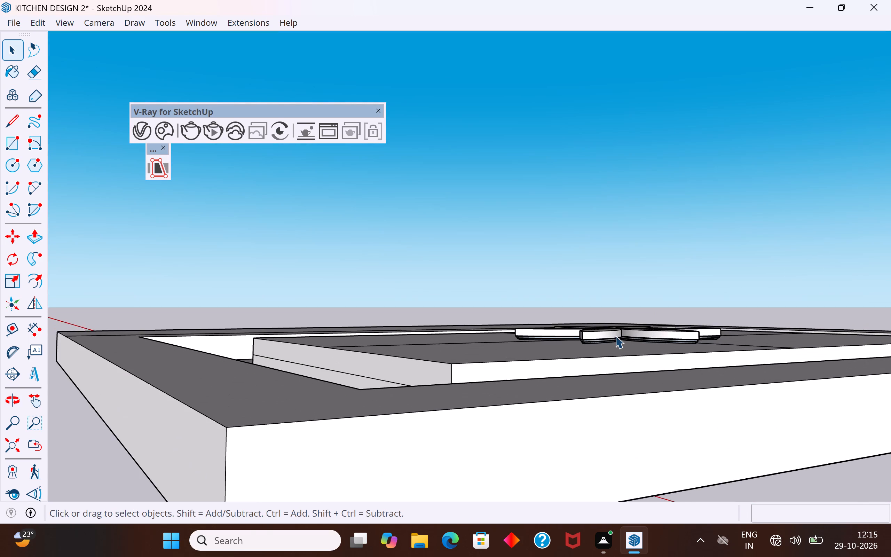
scroll(615, 336, up, 3)
middle_drag(599, 354, 765, 410)
scroll(597, 397, up, 1)
middle_drag(597, 395, 598, 394)
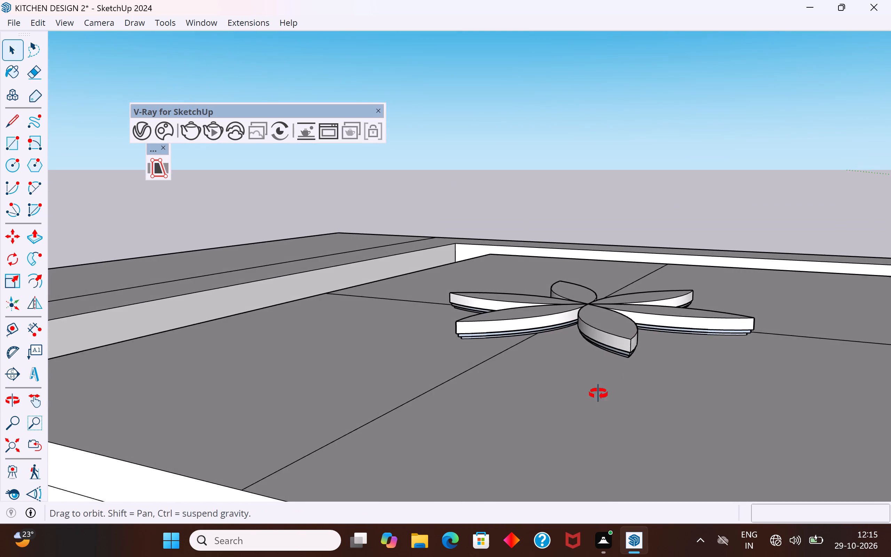
middle_drag(598, 394, 709, 389)
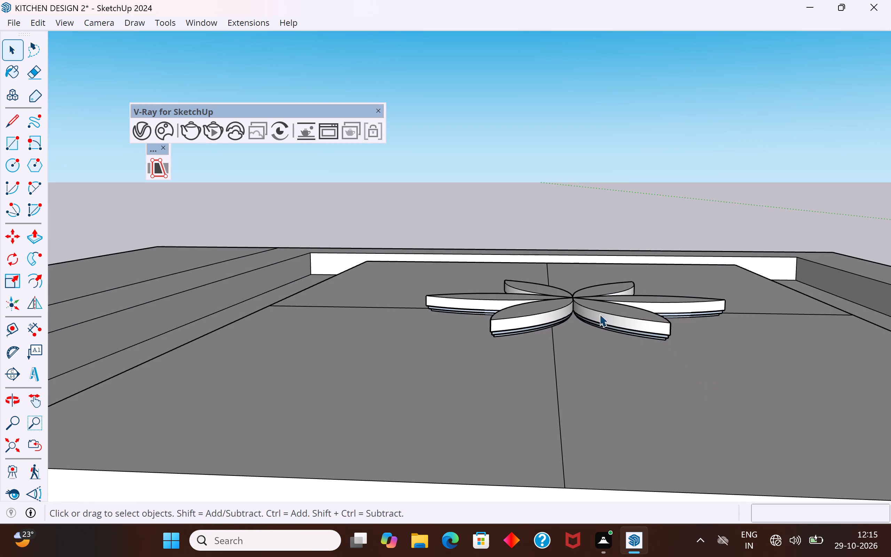
Move the flower group by its centre about 2 7/16" along the red axis to align with the slab's lengthwise centre line.
middle_drag(594, 306, 598, 362)
scroll(529, 261, down, 3)
middle_drag(526, 292, 551, 338)
scroll(571, 351, up, 2)
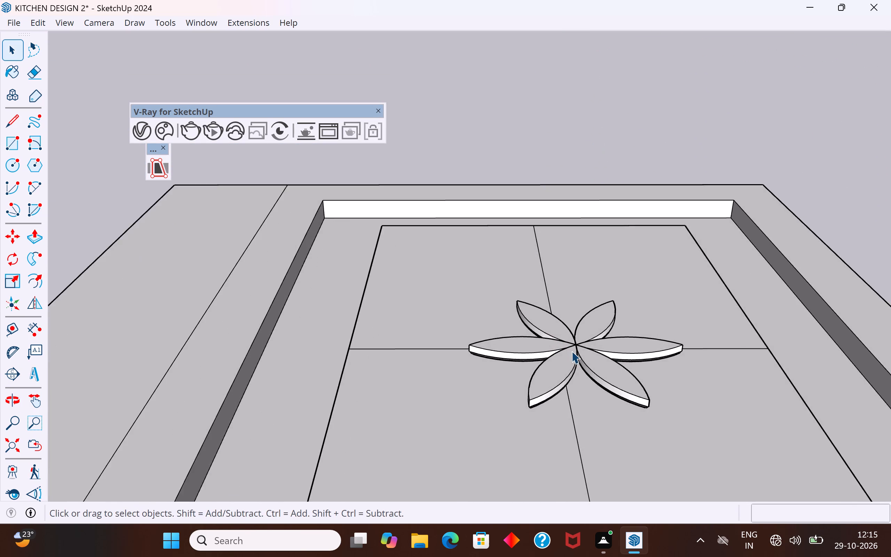
scroll(571, 351, up, 1)
click(579, 349)
key(m)
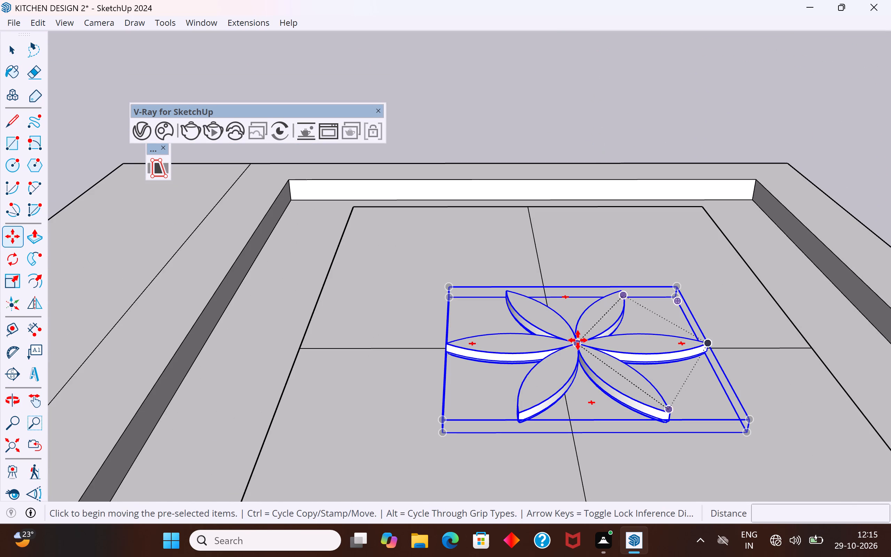
click(578, 341)
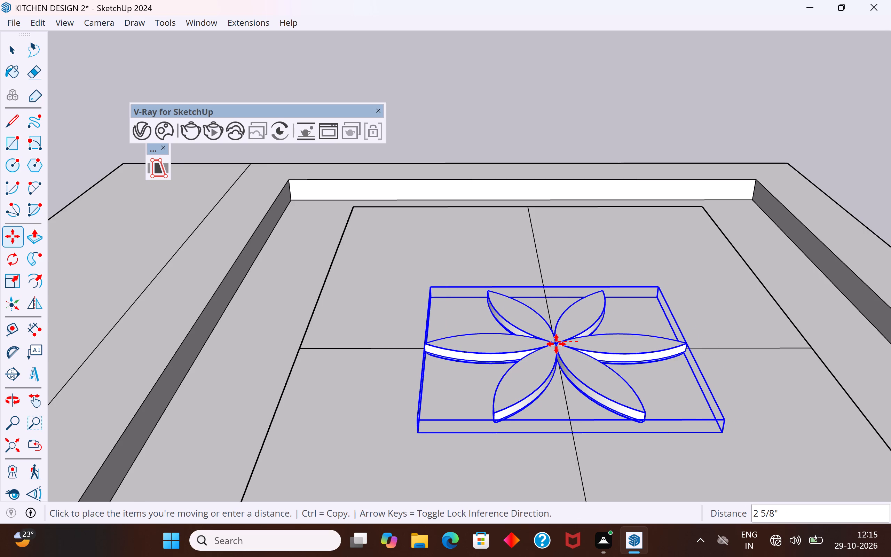
scroll(558, 344, up, 10)
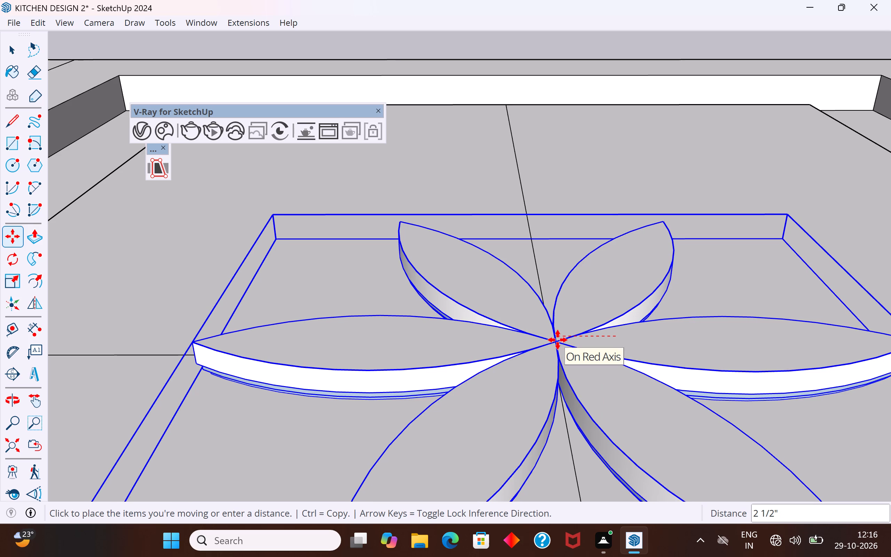
click(558, 339)
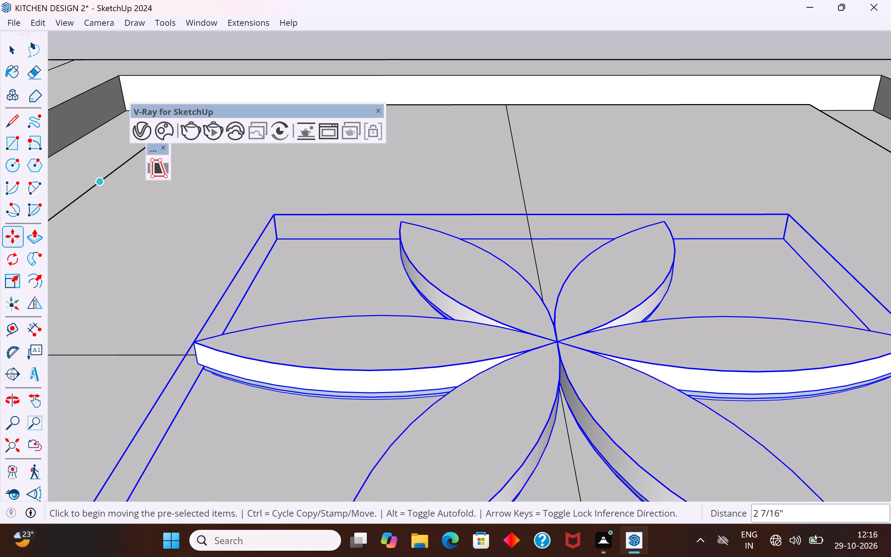
click(13, 50)
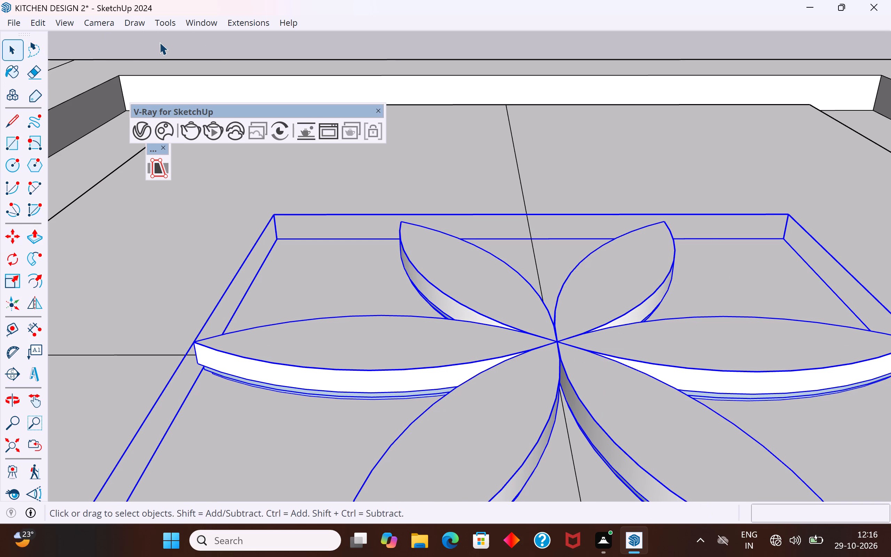
click(159, 42)
Shift the flower group about 2" along the slab's lengthwise centre line to adjust its position over the centre-line crossing.
scroll(521, 203, down, 5)
middle_drag(579, 263, 106, 355)
middle_drag(450, 355, 427, 373)
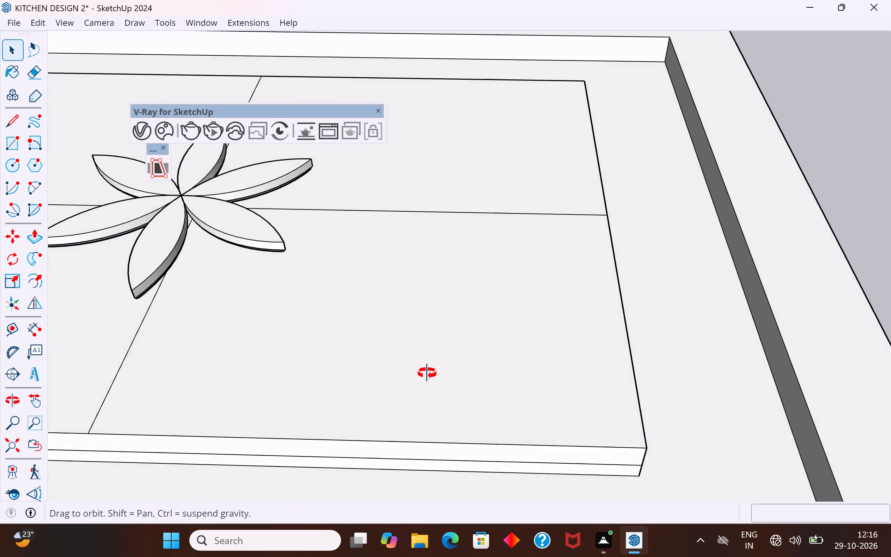
middle_drag(427, 373, 269, 481)
scroll(326, 450, down, 12)
middle_drag(391, 383, 231, 354)
scroll(301, 237, up, 15)
middle_drag(312, 248, 294, 284)
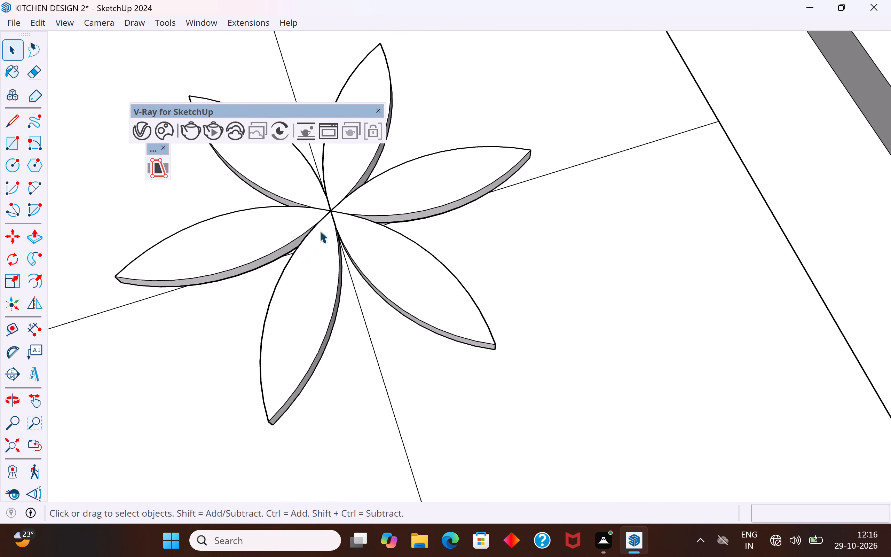
click(320, 230)
scroll(383, 157, down, 5)
middle_drag(503, 243, 455, 165)
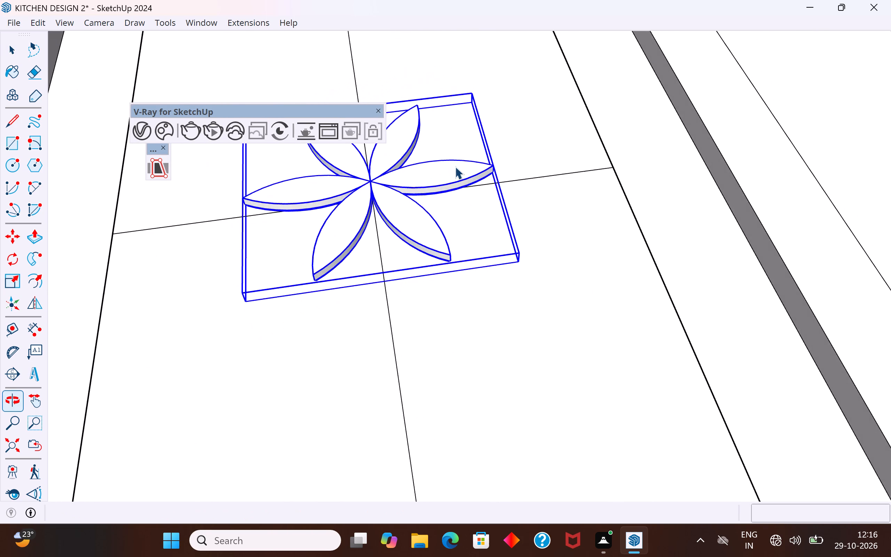
middle_drag(389, 307, 389, 238)
key(m)
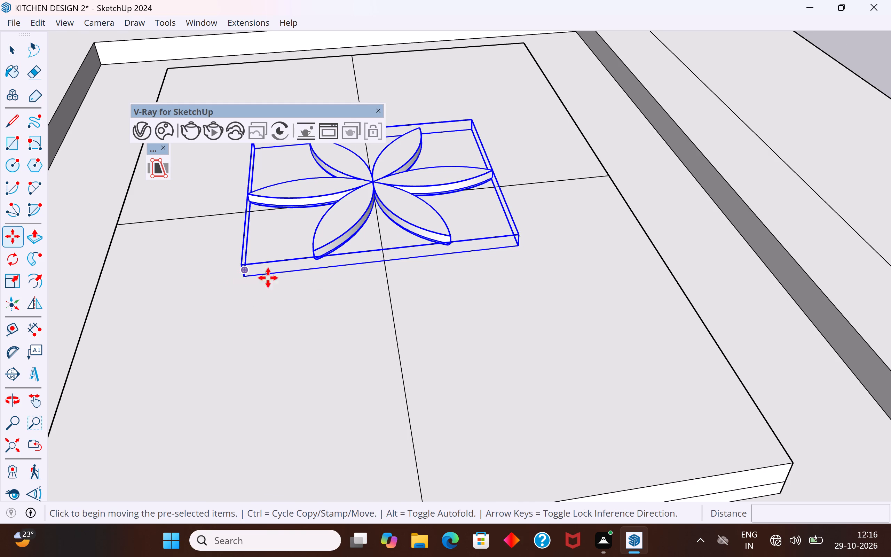
click(385, 262)
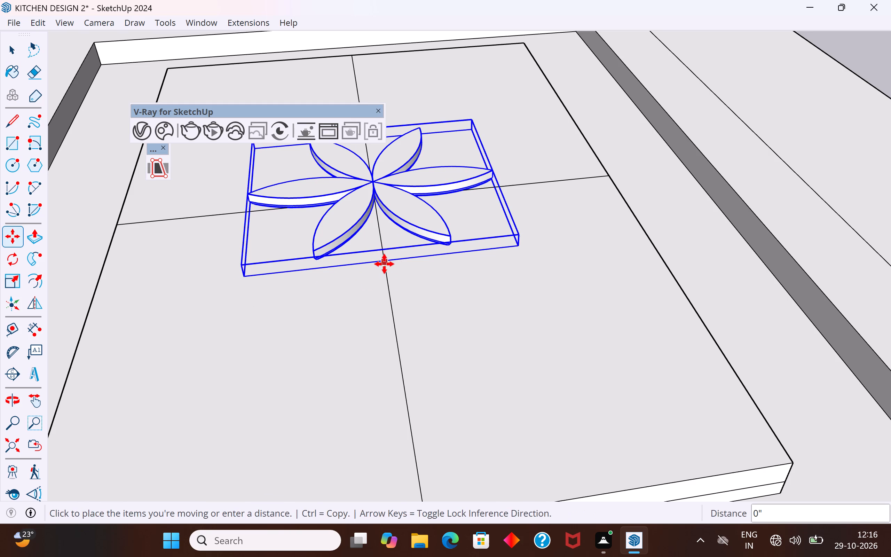
scroll(386, 270, up, 4)
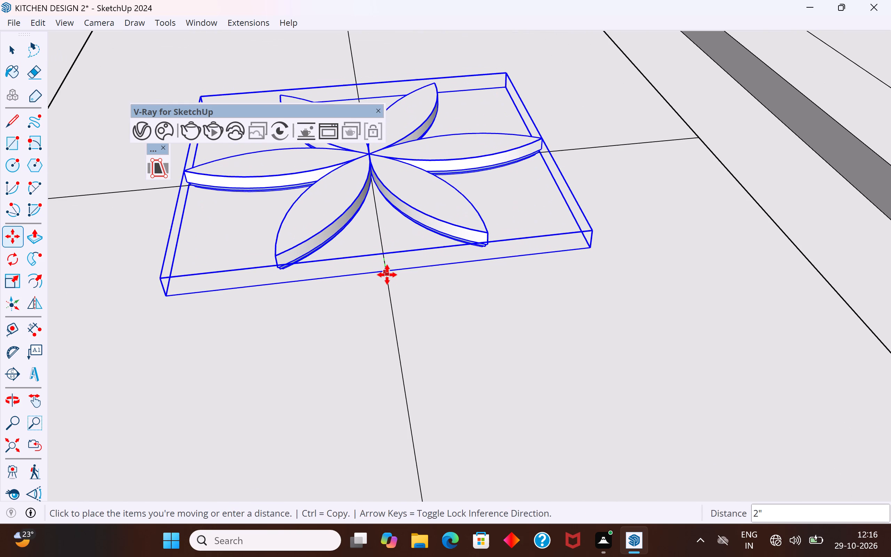
click(387, 275)
middle_drag(198, 325, 215, 326)
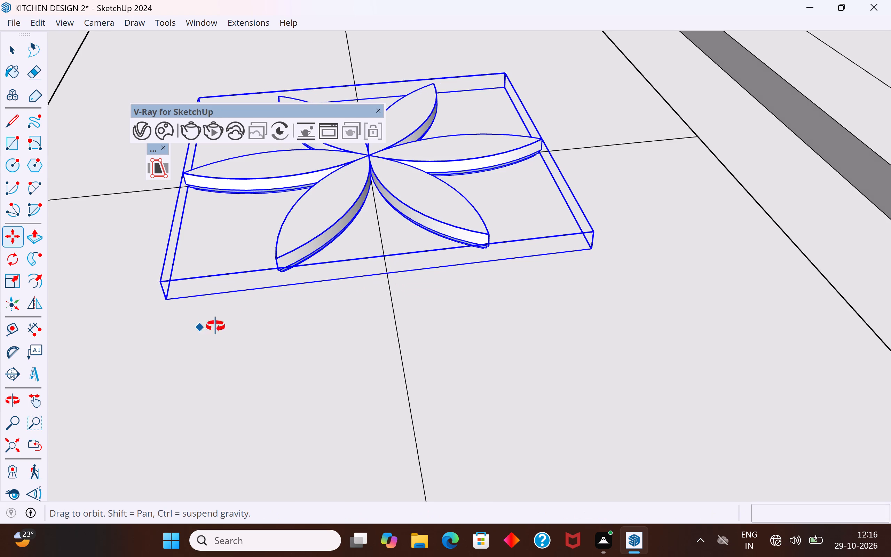
middle_drag(215, 326, 666, 240)
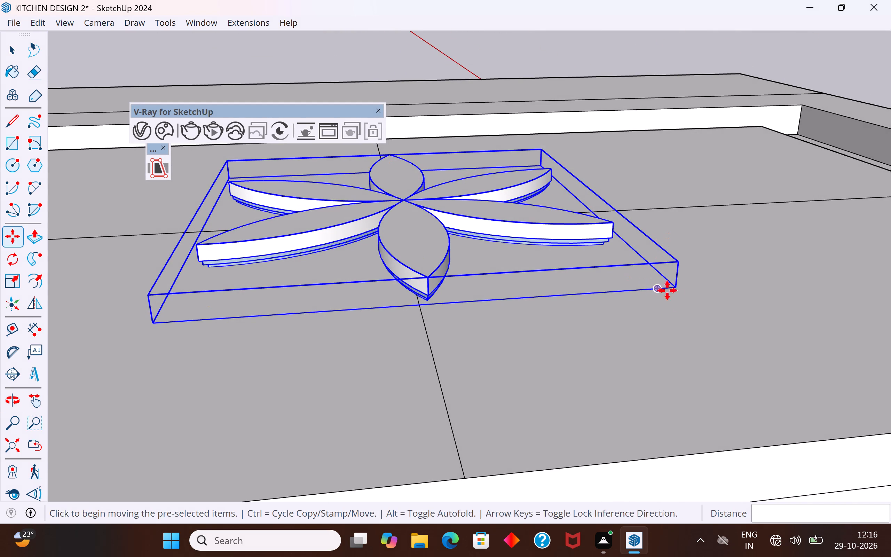
Shift the selected flower group about 3/8" across the raised panel's face and deselect it.
click(680, 292)
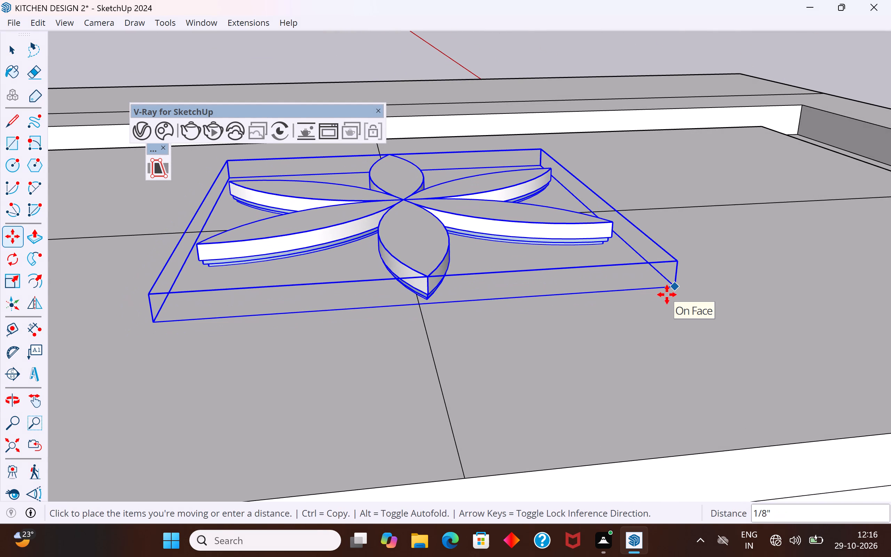
scroll(667, 295, up, 2)
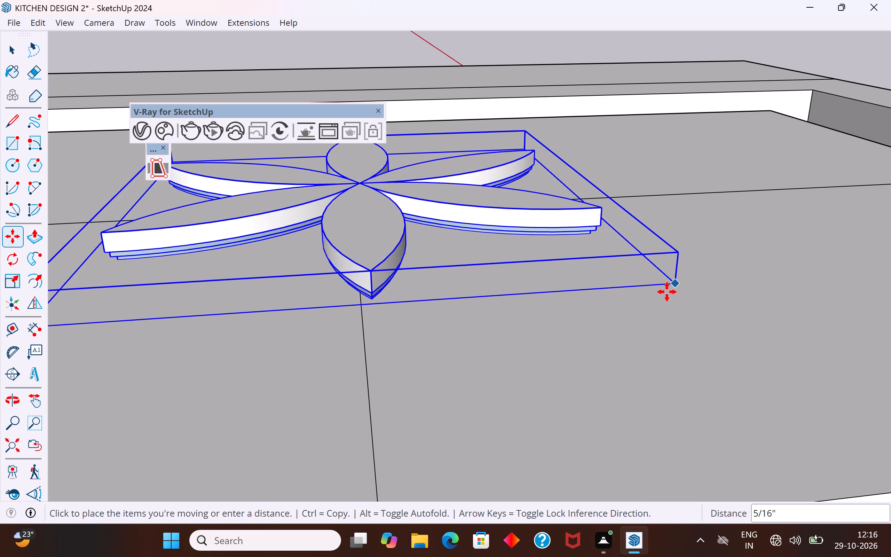
click(666, 291)
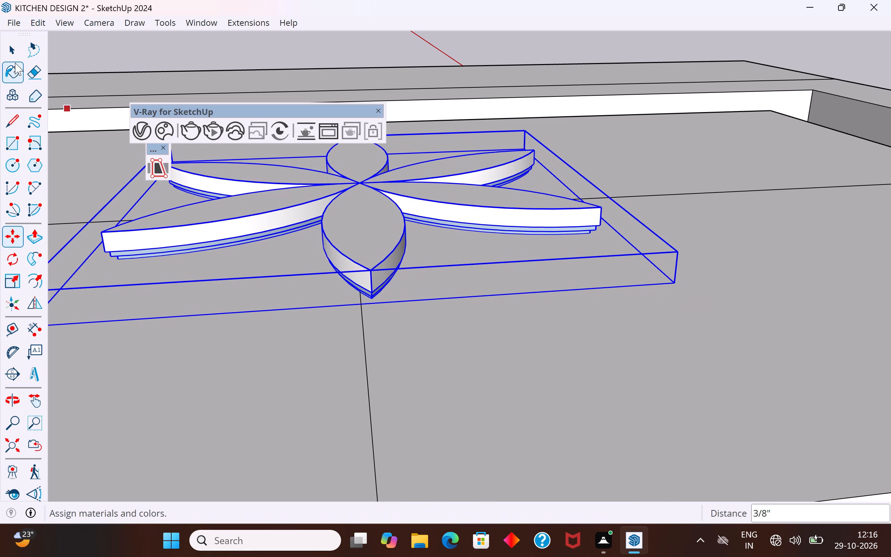
click(15, 53)
click(160, 54)
Move the flower group about 1 1/8" across the panel face towards the crossing of the centre lines.
middle_drag(378, 241, 409, 298)
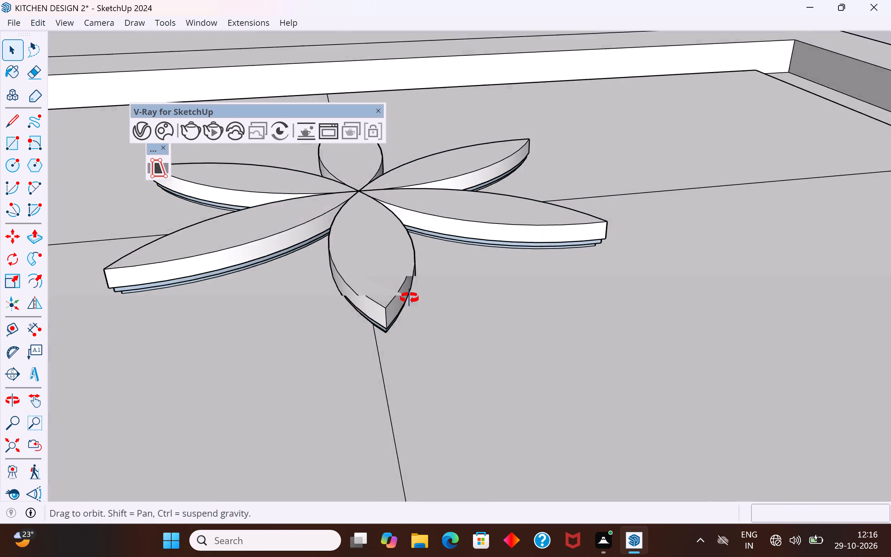
middle_drag(409, 298, 860, 346)
scroll(502, 174, down, 3)
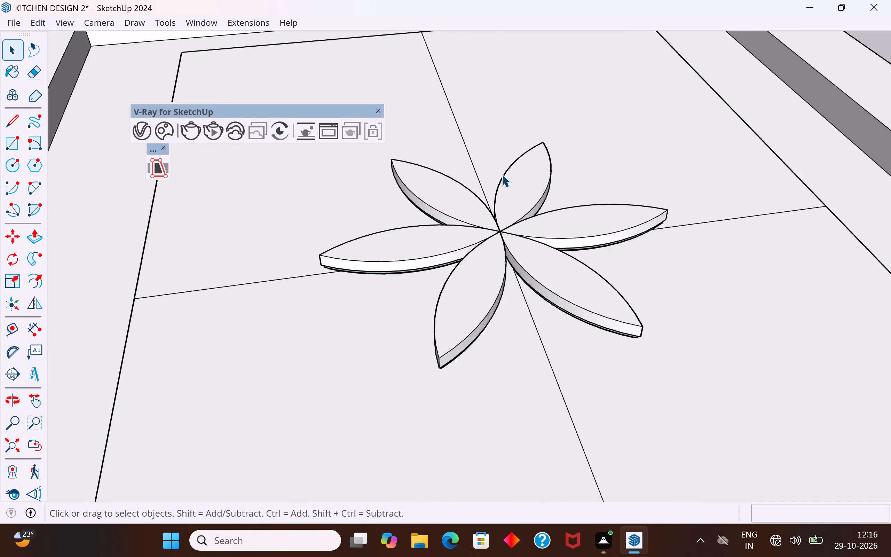
scroll(502, 174, down, 3)
middle_drag(507, 155, 488, 318)
scroll(489, 318, up, 1)
scroll(495, 198, down, 4)
middle_drag(494, 287, 491, 304)
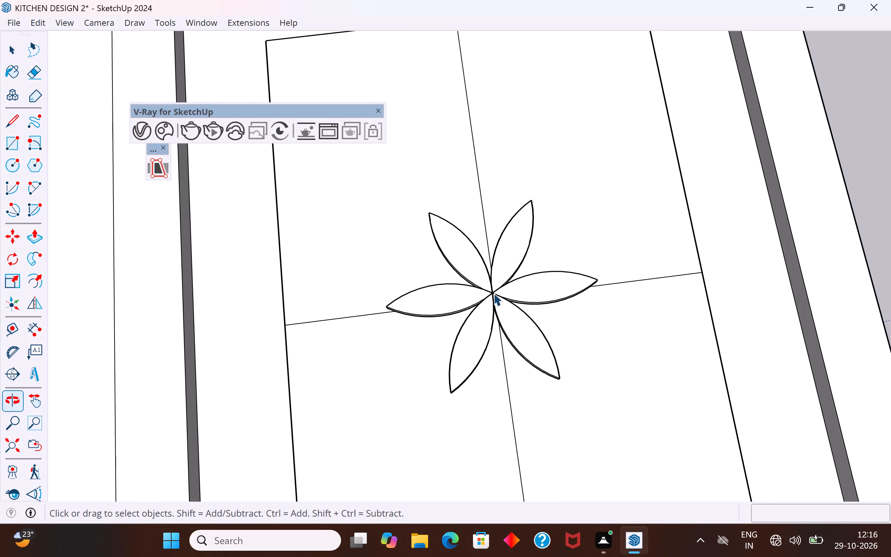
click(494, 293)
click(523, 285)
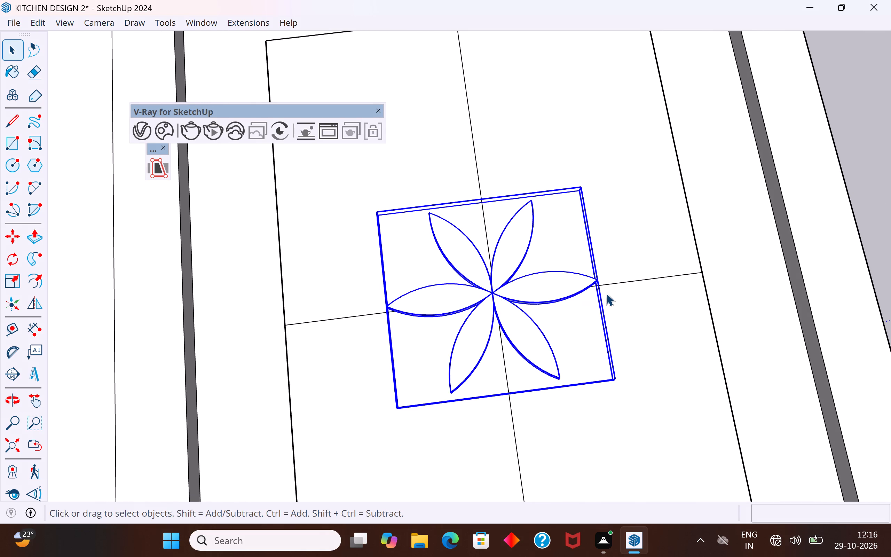
key(m)
scroll(619, 291, up, 1)
scroll(411, 261, down, 5)
middle_drag(545, 300, 437, 277)
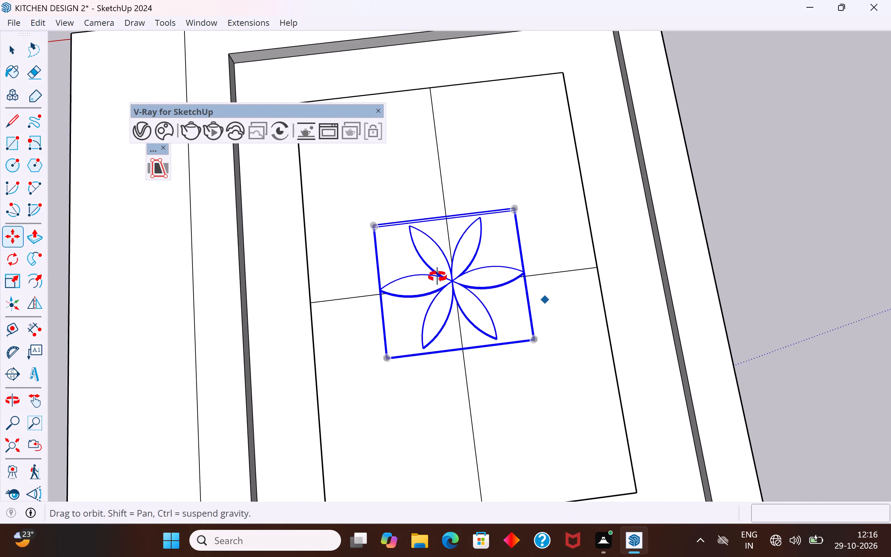
middle_drag(437, 277, 305, 231)
scroll(470, 305, up, 7)
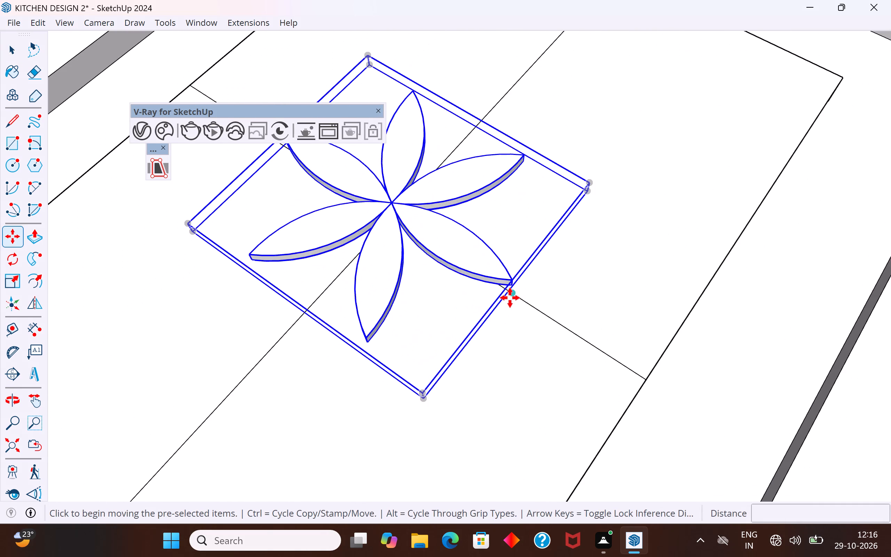
scroll(508, 301, up, 3)
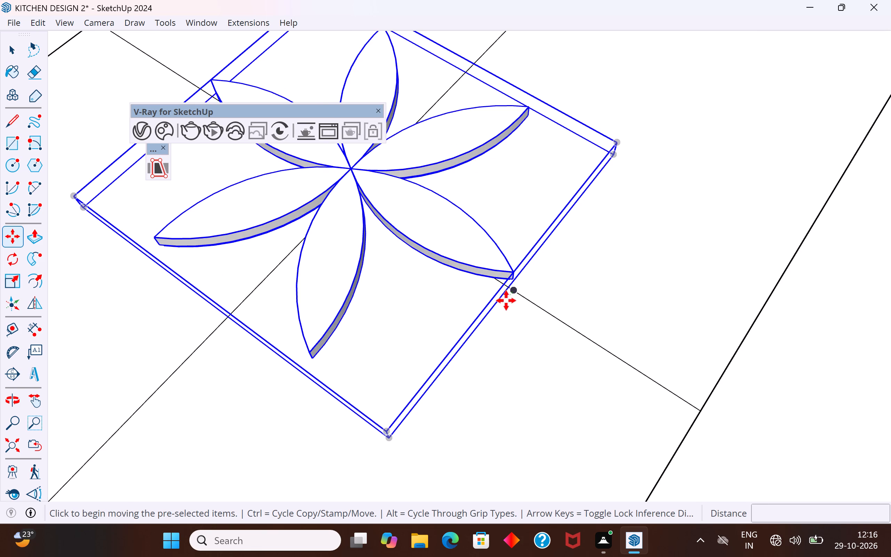
click(507, 302)
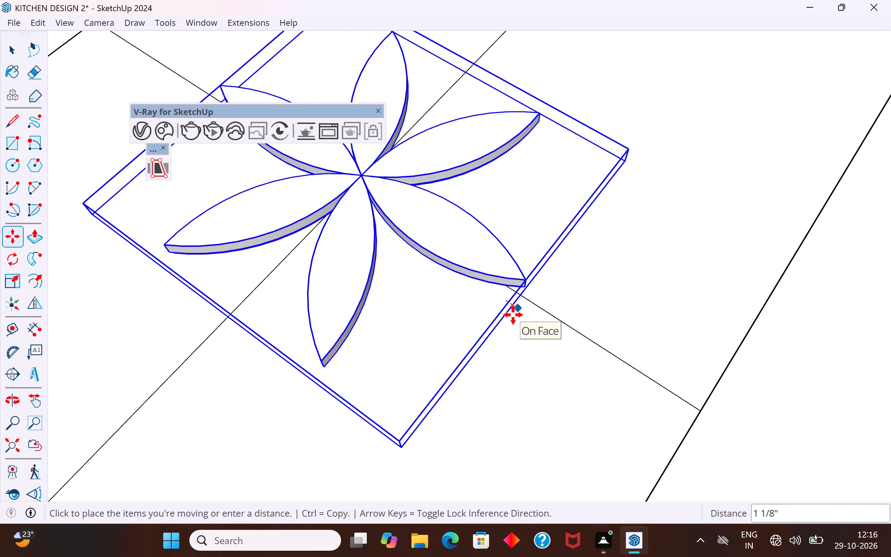
click(513, 315)
Move the flower group another 1 1/2" or so on the panel face to align it with the centre lines, leaving it deselected.
scroll(513, 315, down, 5)
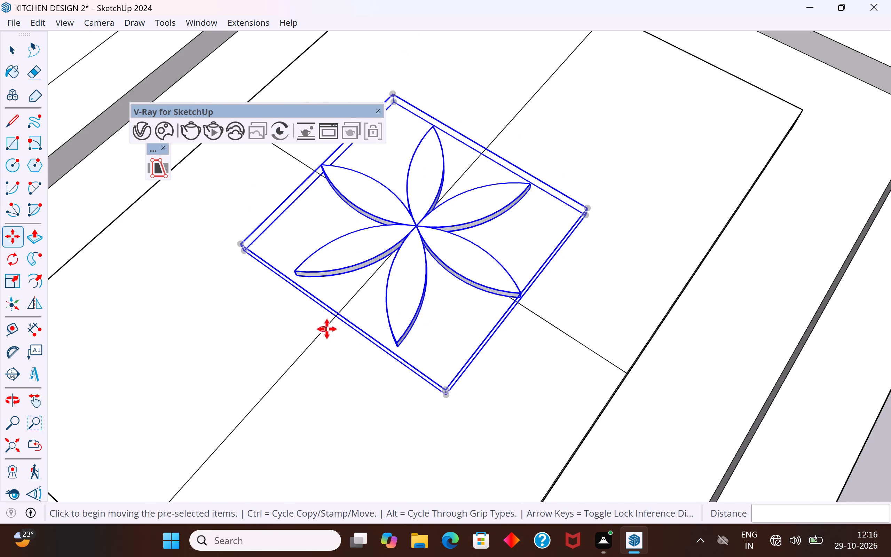
click(334, 316)
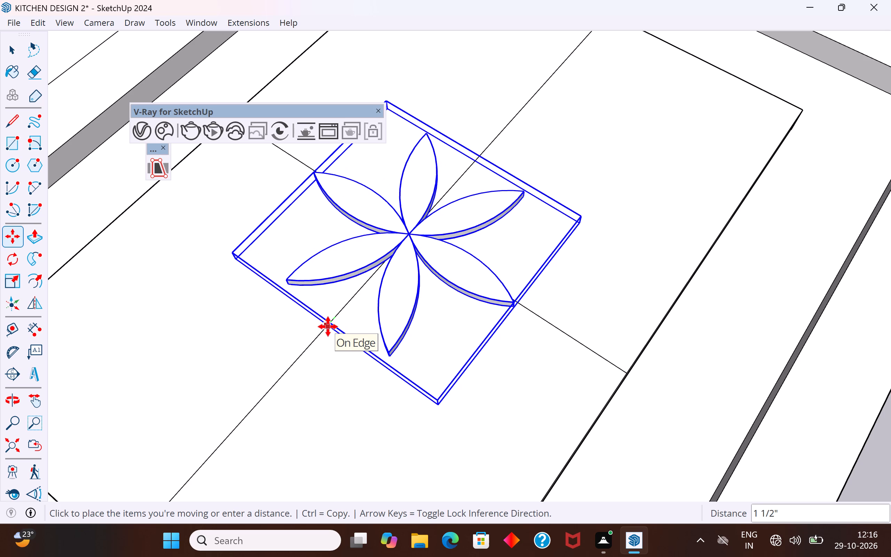
click(328, 327)
click(10, 45)
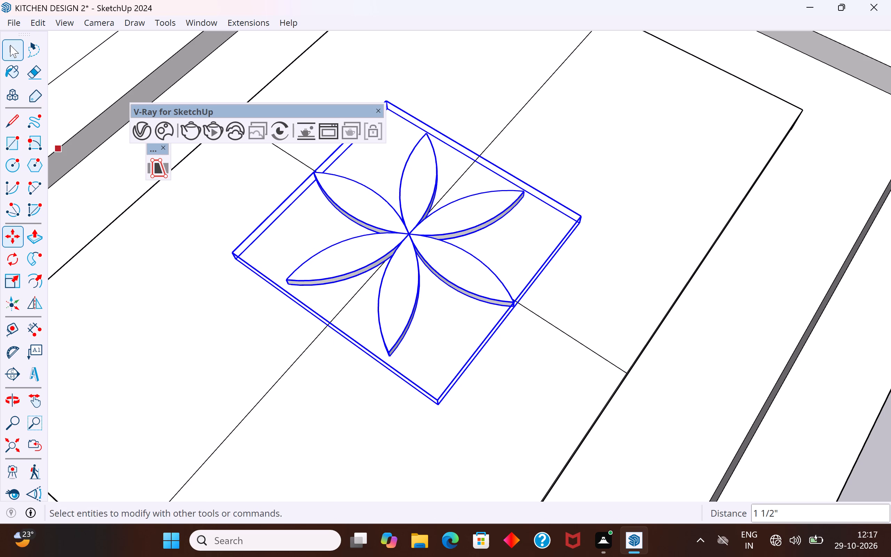
click(267, 304)
scroll(267, 304, down, 11)
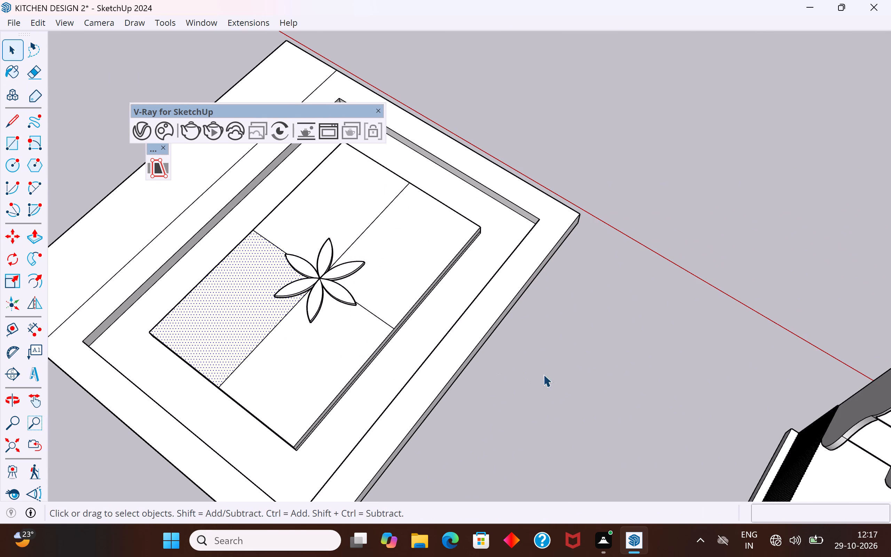
click(568, 382)
Fine-tune the flower group's position by moving it about 11/16" so it is centred on the crossing lines.
middle_drag(588, 336, 718, 246)
middle_drag(372, 367, 510, 263)
click(386, 389)
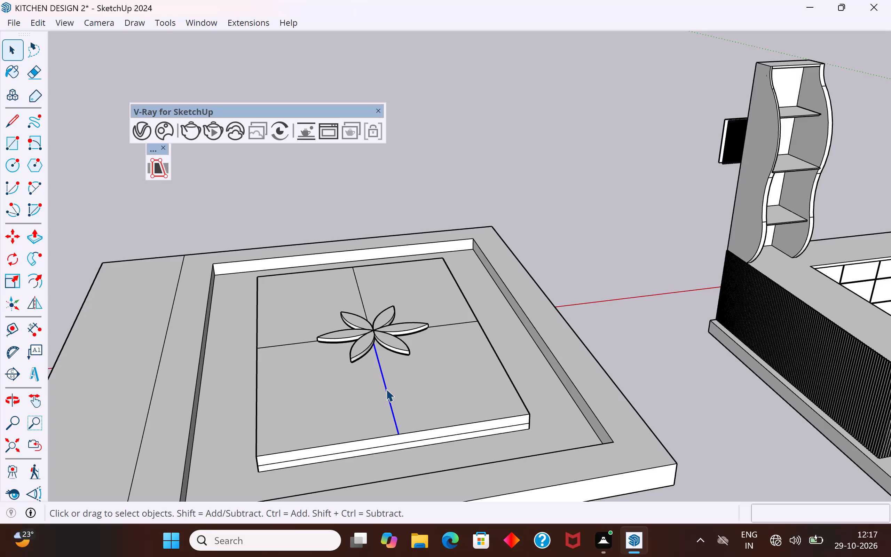
scroll(370, 324, up, 3)
middle_drag(387, 335, 360, 367)
scroll(339, 386, up, 4)
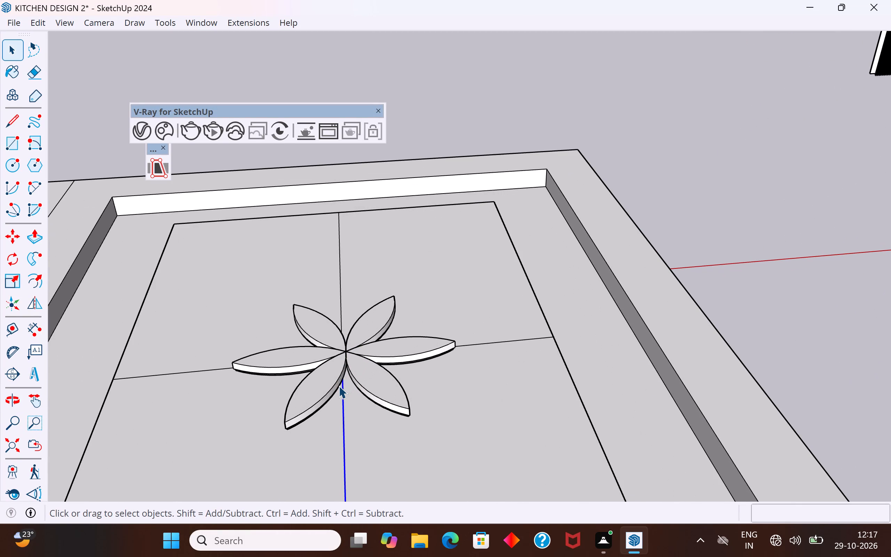
click(345, 358)
scroll(347, 379, up, 2)
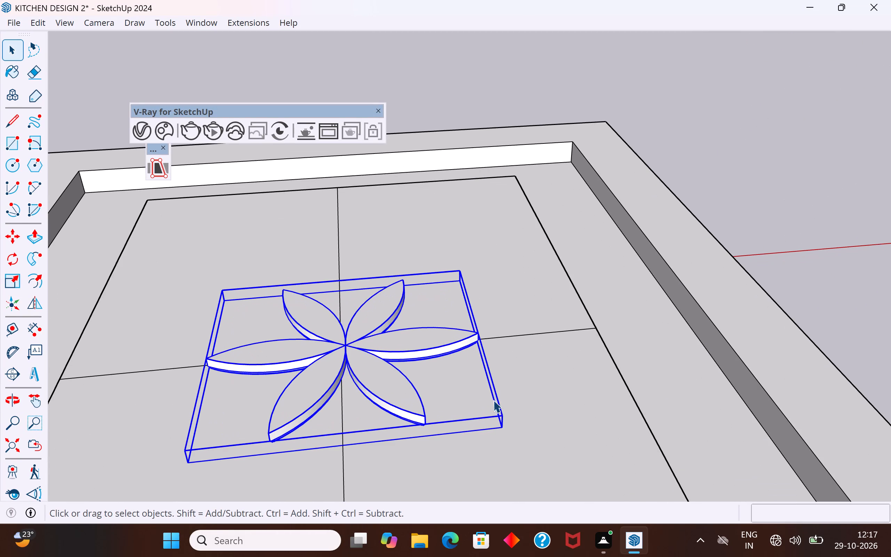
key(m)
click(499, 434)
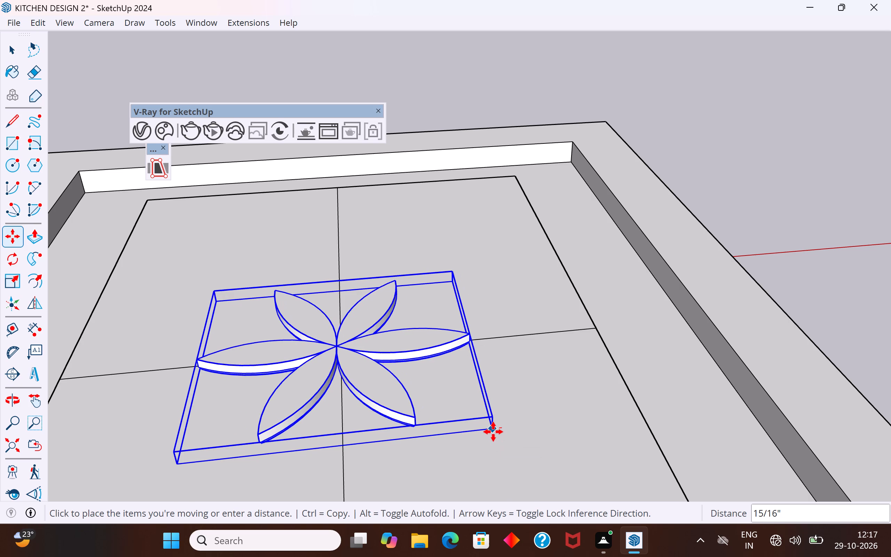
scroll(494, 432, up, 3)
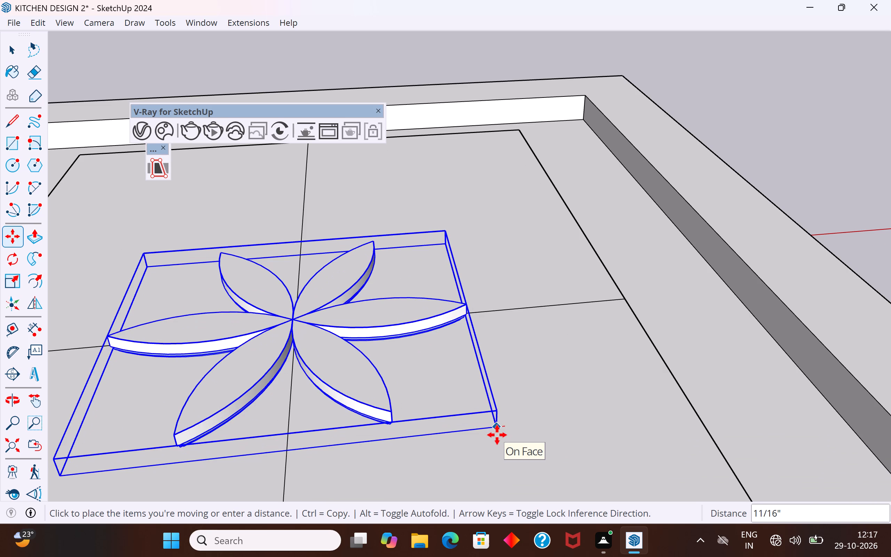
scroll(497, 435, up, 4)
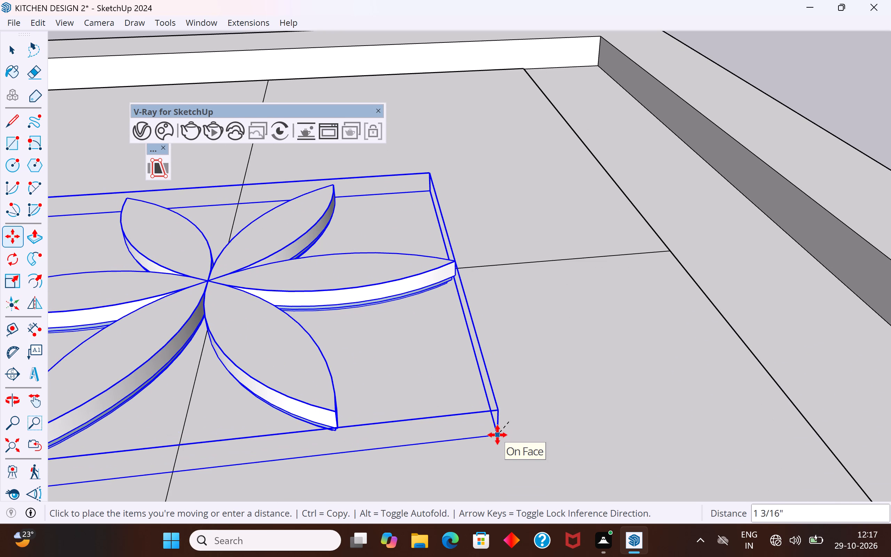
key(Escape)
scroll(596, 343, down, 3)
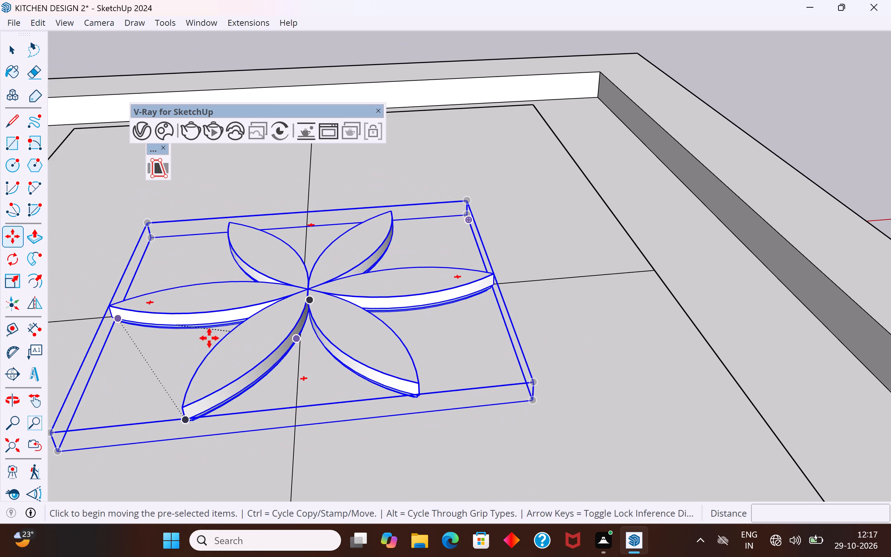
scroll(120, 331, up, 7)
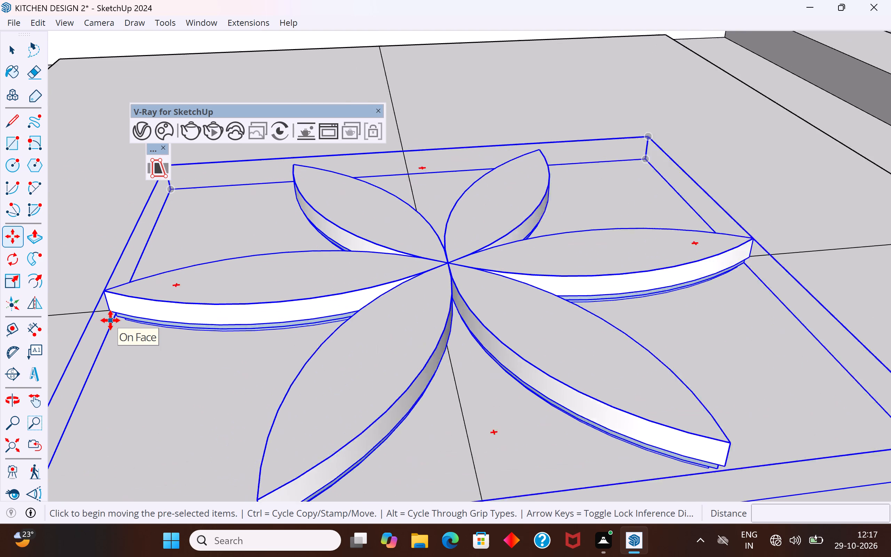
scroll(110, 320, down, 4)
click(110, 320)
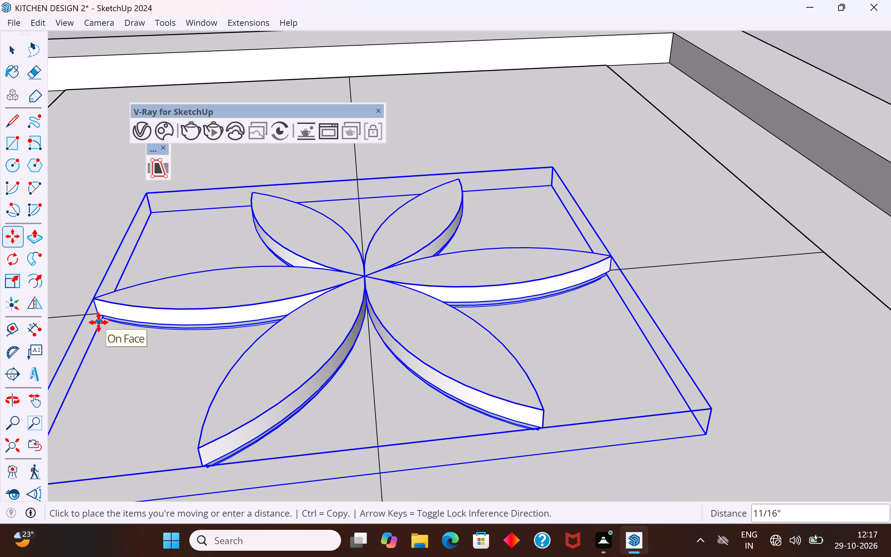
click(98, 322)
click(17, 52)
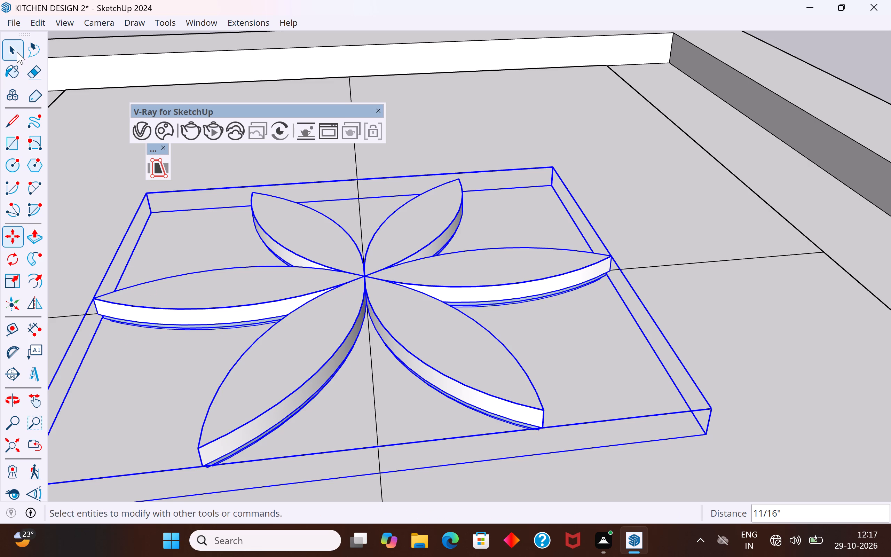
Deselect the flower, frame the whole ceiling panel and kitchen model from above, and start an interactive V-Ray render.
scroll(356, 261, down, 6)
middle_drag(375, 319, 618, 459)
scroll(423, 274, down, 11)
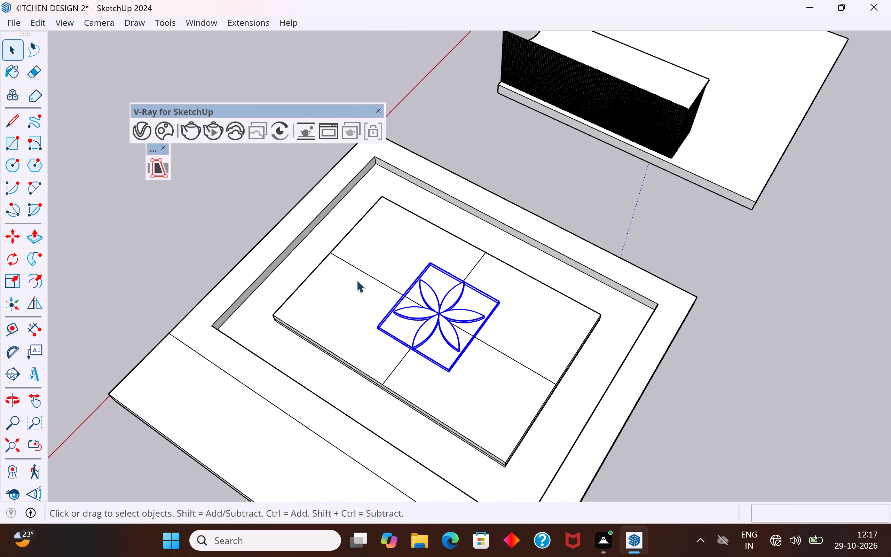
middle_drag(504, 358, 346, 330)
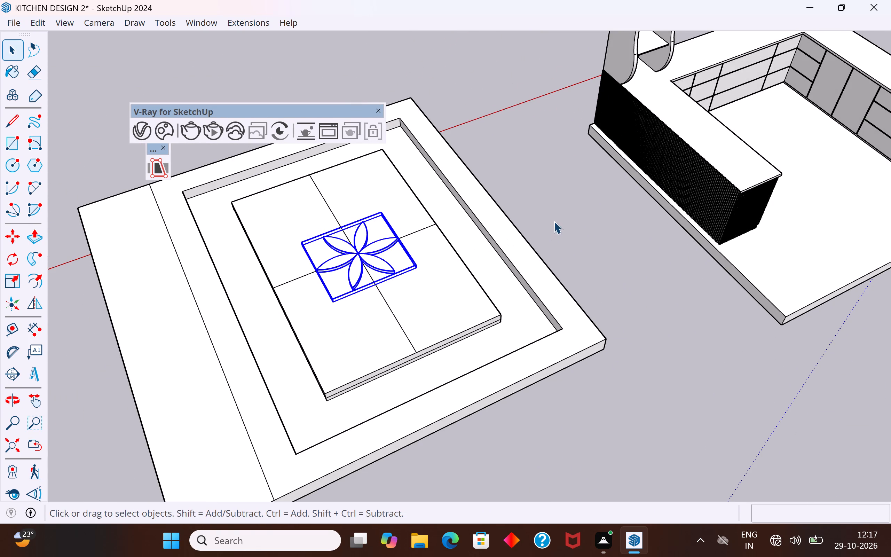
click(554, 221)
middle_drag(594, 278, 496, 388)
scroll(549, 267, down, 6)
middle_drag(493, 382, 474, 378)
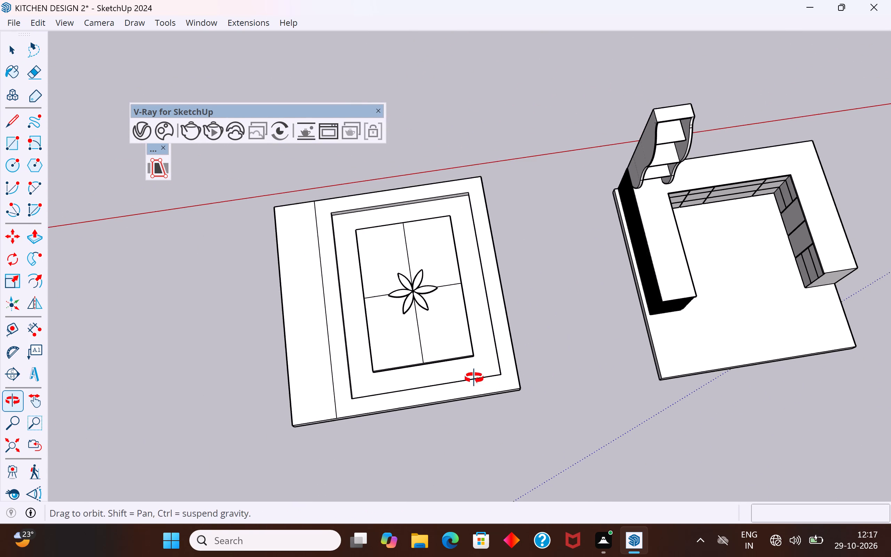
middle_drag(474, 378, 463, 370)
click(211, 134)
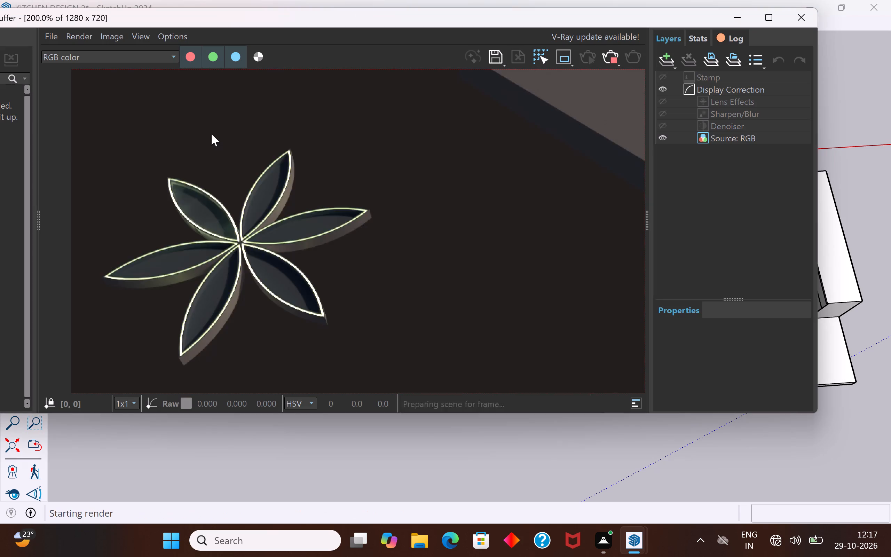
Examine the render of the panel up close and from afar, checking the glowing flower outline.
scroll(470, 150, up, 2)
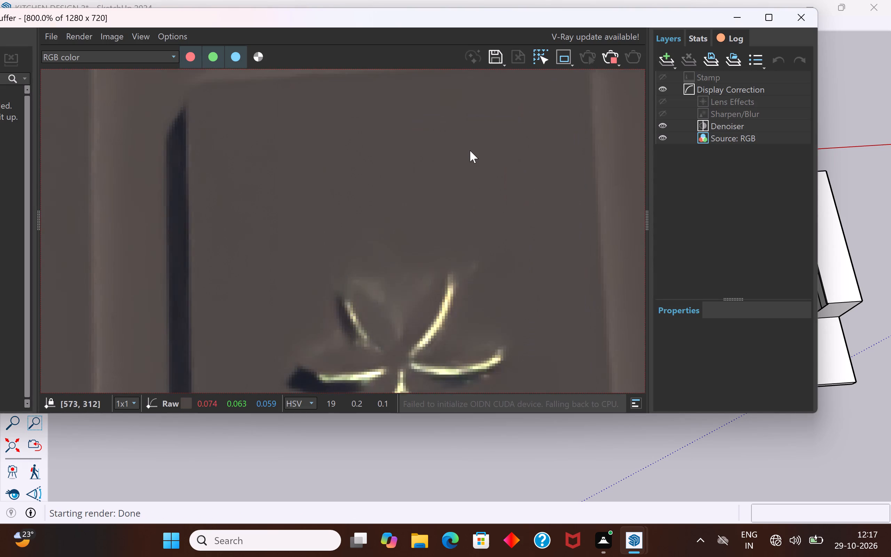
scroll(445, 191, down, 3)
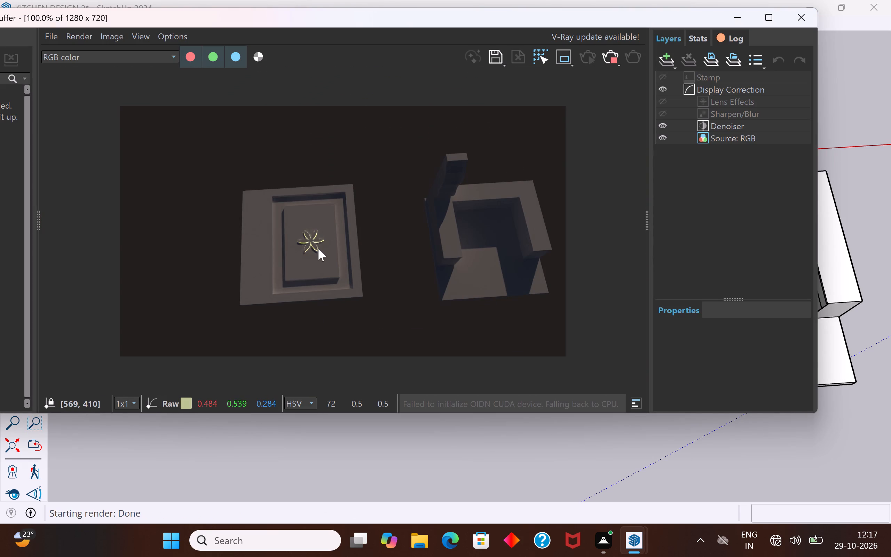
scroll(318, 249, up, 2)
scroll(318, 249, down, 1)
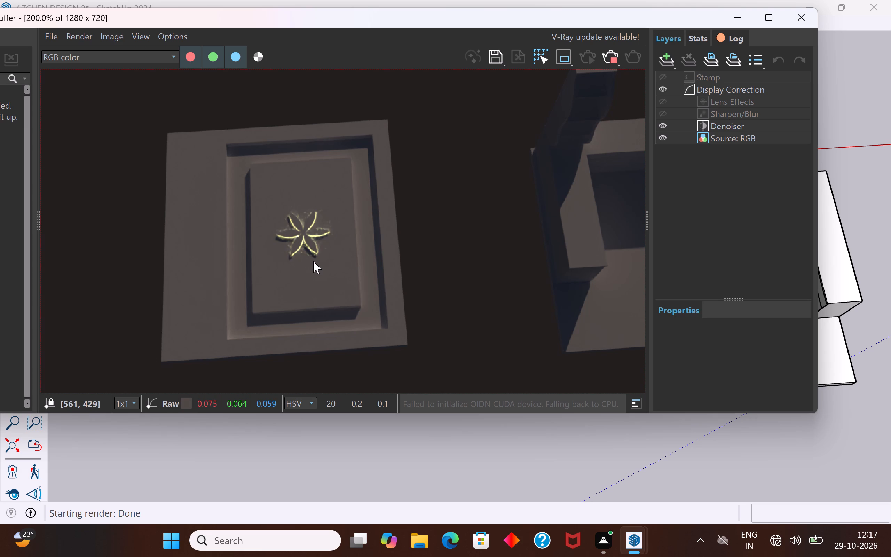
middle_drag(476, 306, 439, 317)
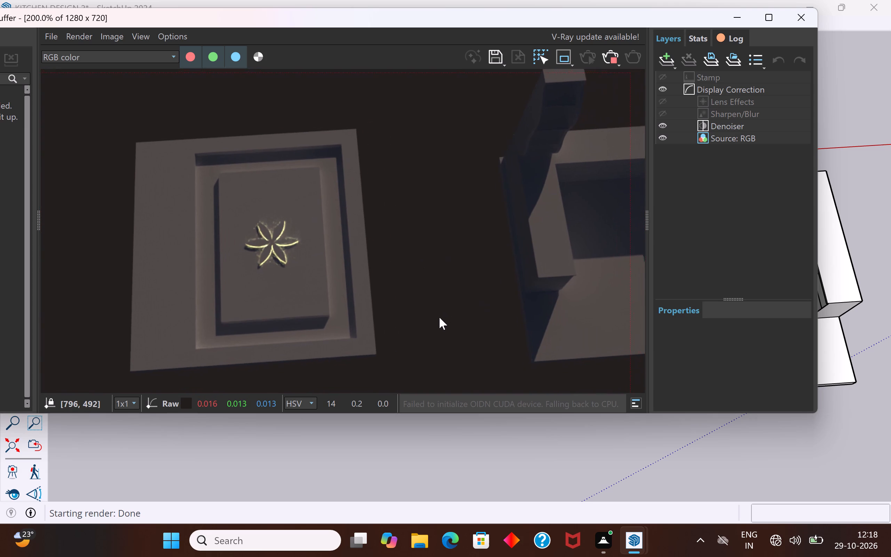
middle_drag(439, 317, 444, 317)
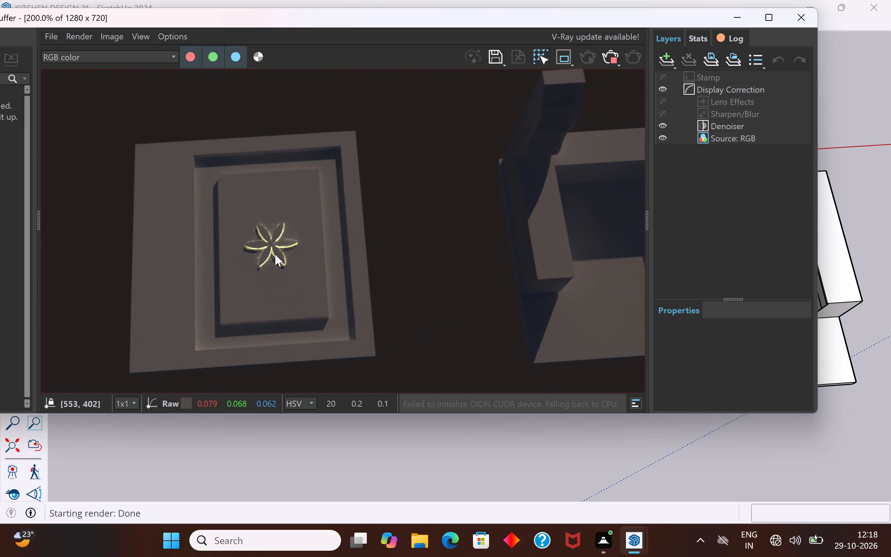
scroll(253, 233, up, 1)
scroll(253, 233, down, 1)
Inspect the glowing flower outline up close in the render, and close the frame buffer.
scroll(288, 252, up, 2)
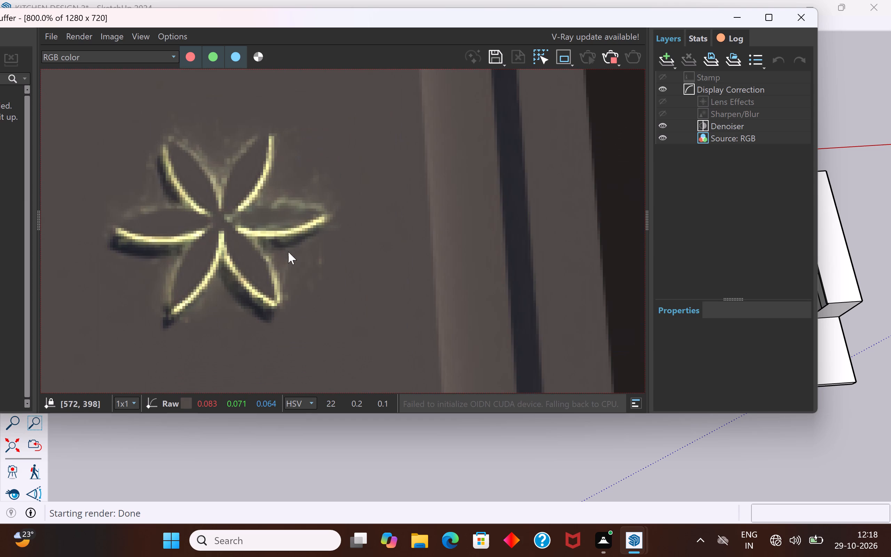
scroll(288, 252, down, 1)
middle_drag(265, 281, 338, 244)
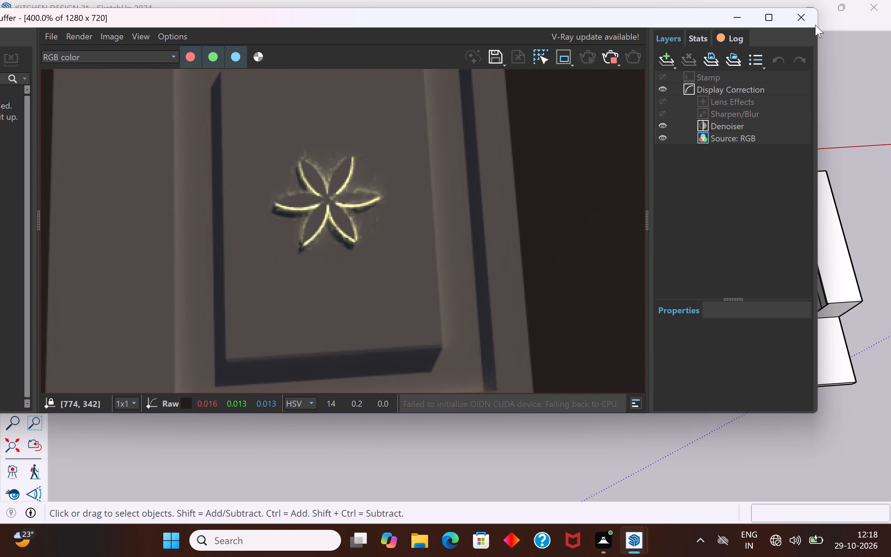
click(804, 19)
Delete the four centre guide lines around the flower on the raised panel face.
scroll(508, 262, down, 3)
middle_drag(494, 304, 481, 376)
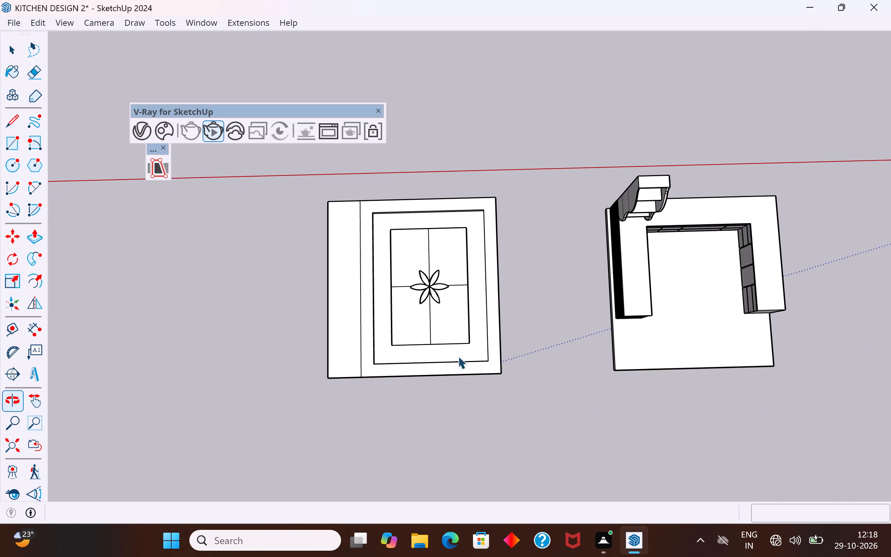
scroll(433, 323, up, 4)
click(429, 313)
key(Delete)
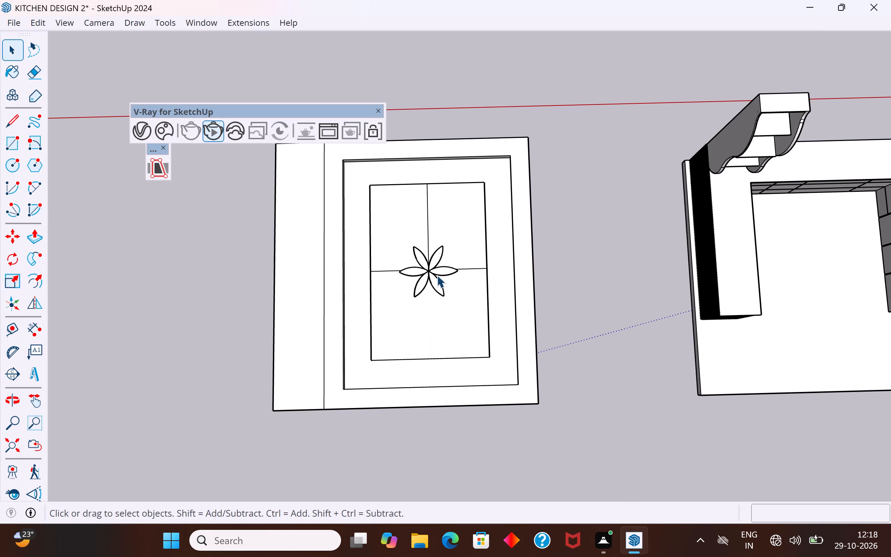
scroll(437, 275, up, 13)
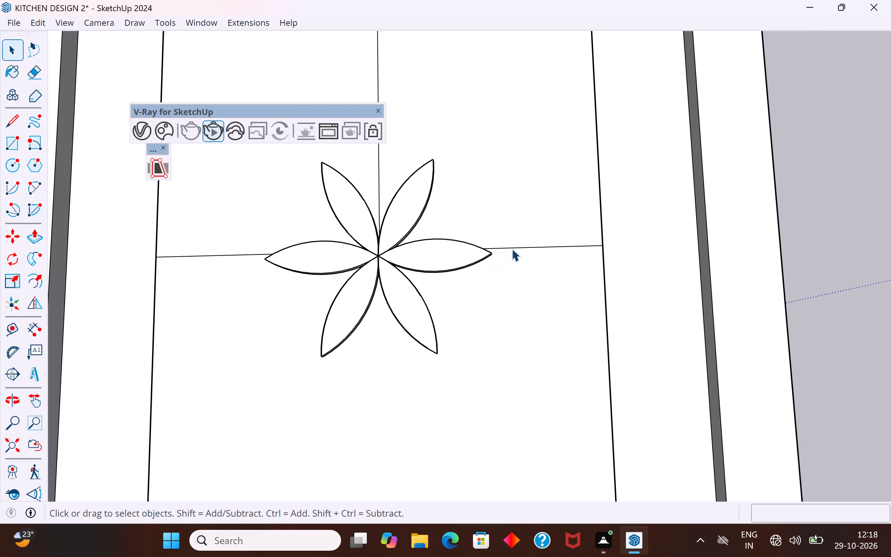
click(518, 246)
key(Delete)
click(378, 173)
key(Delete)
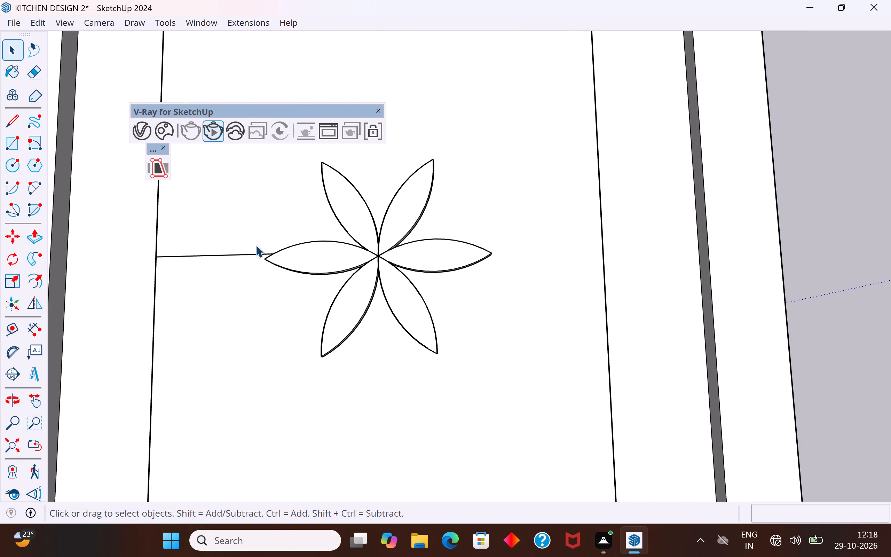
click(249, 253)
key(Delete)
Restart the interactive V-Ray render from the Asset Editor and narrow the frame buffer so both windows can be used together.
scroll(402, 298, down, 9)
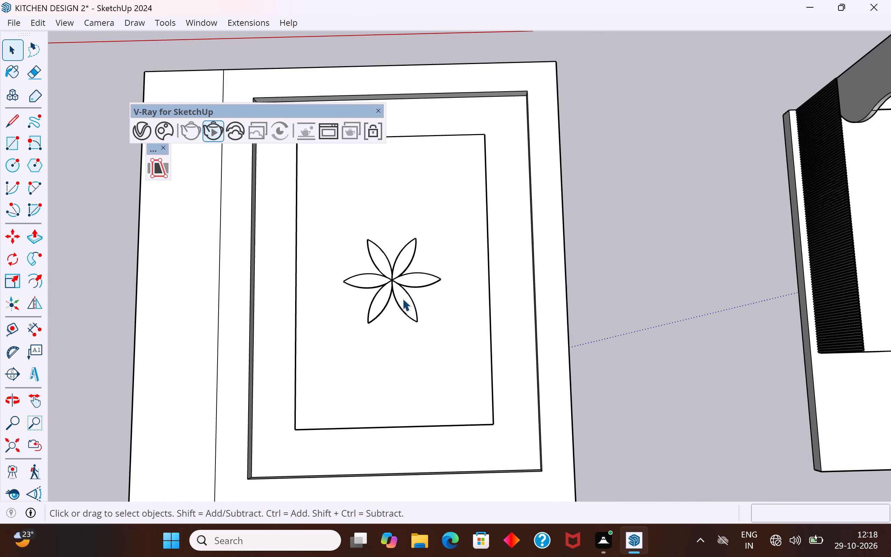
click(216, 129)
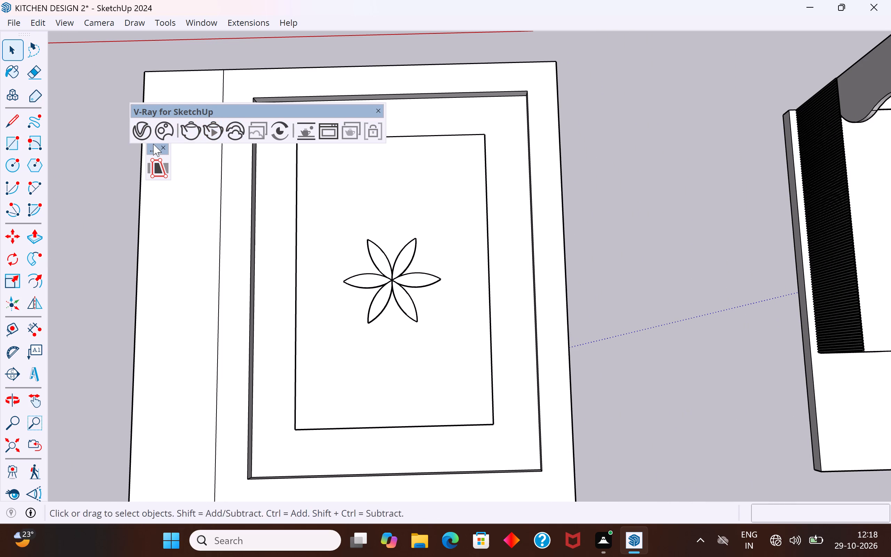
click(148, 137)
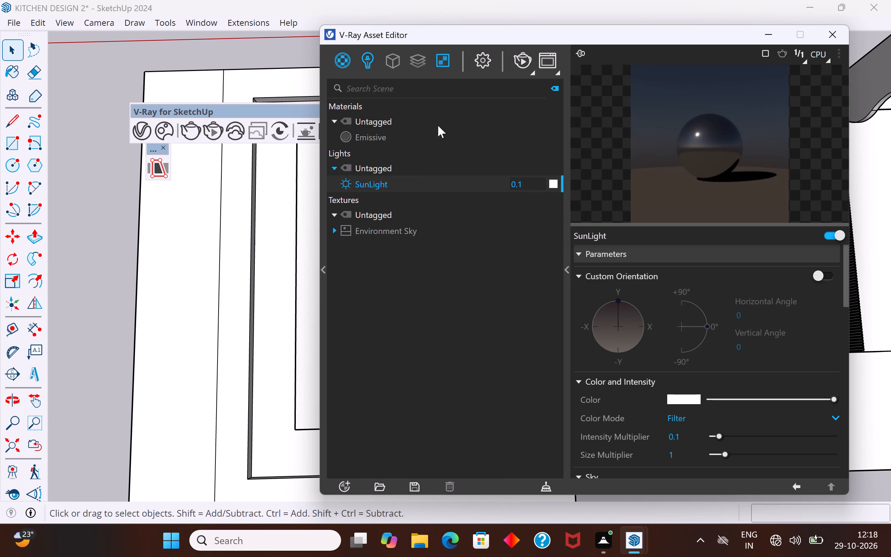
click(827, 36)
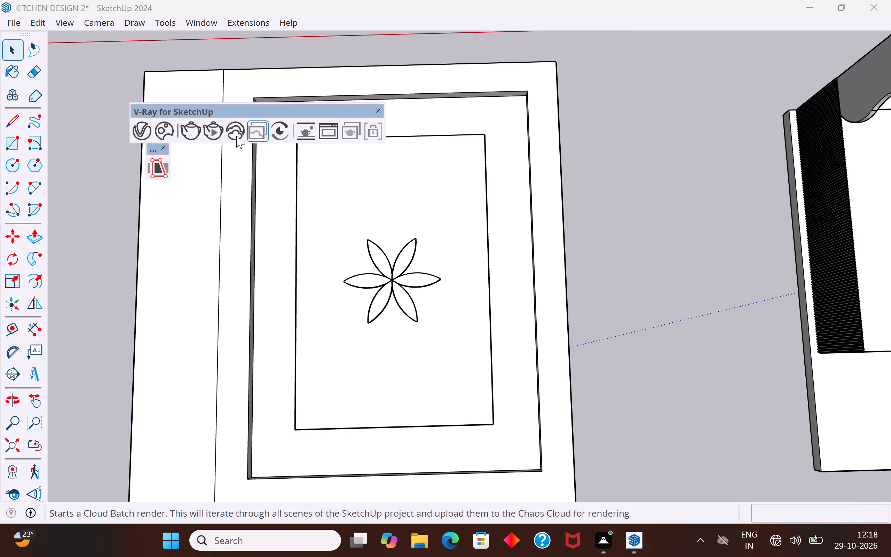
click(141, 135)
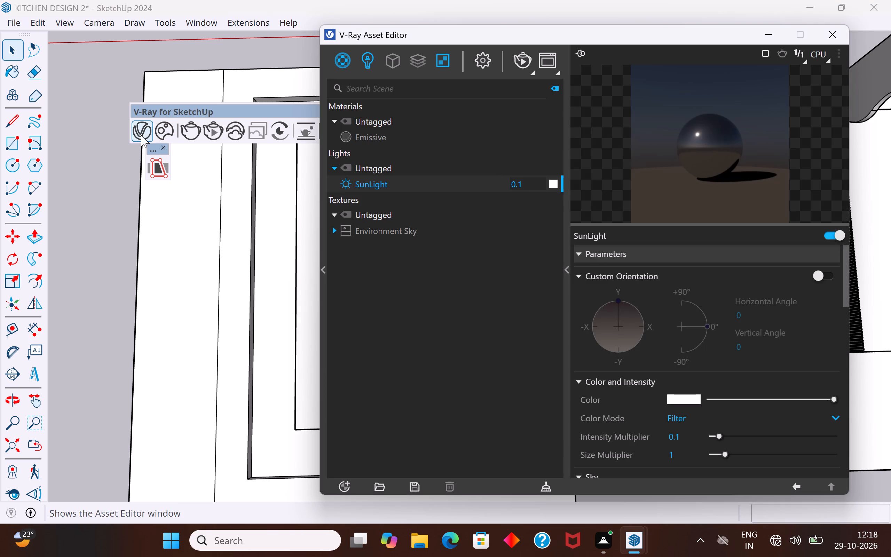
click(527, 56)
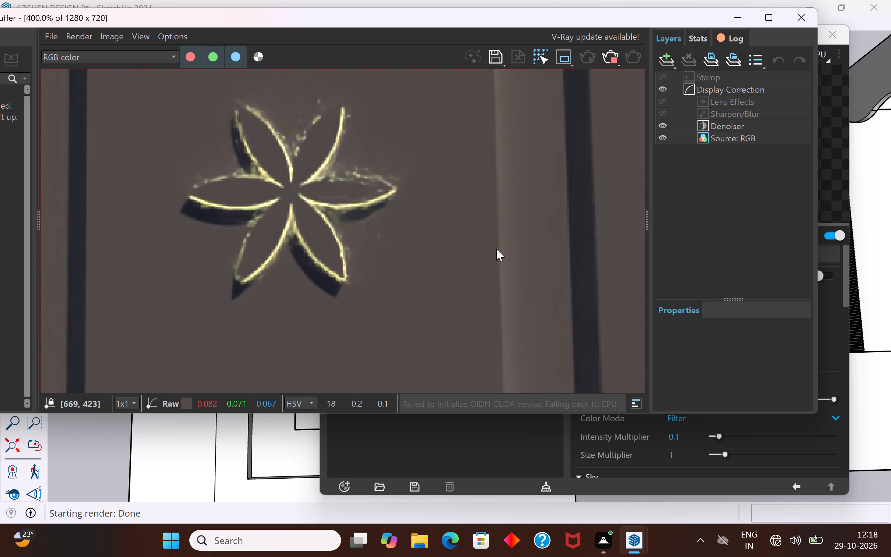
scroll(498, 250, down, 1)
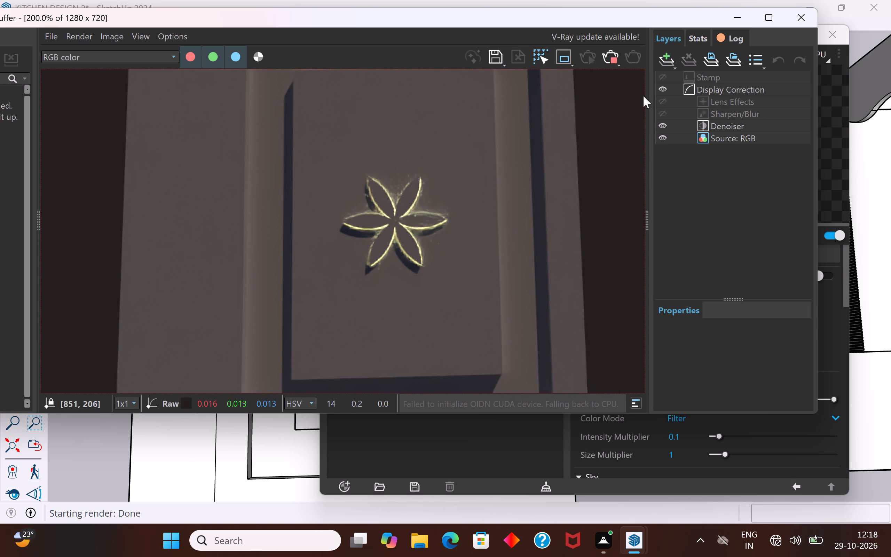
drag(820, 196, 709, 202)
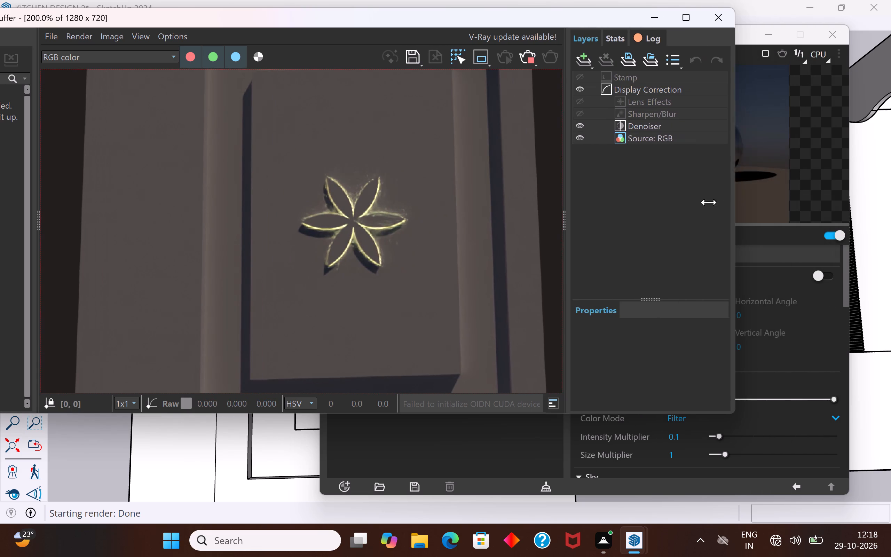
drag(709, 202, 645, 209)
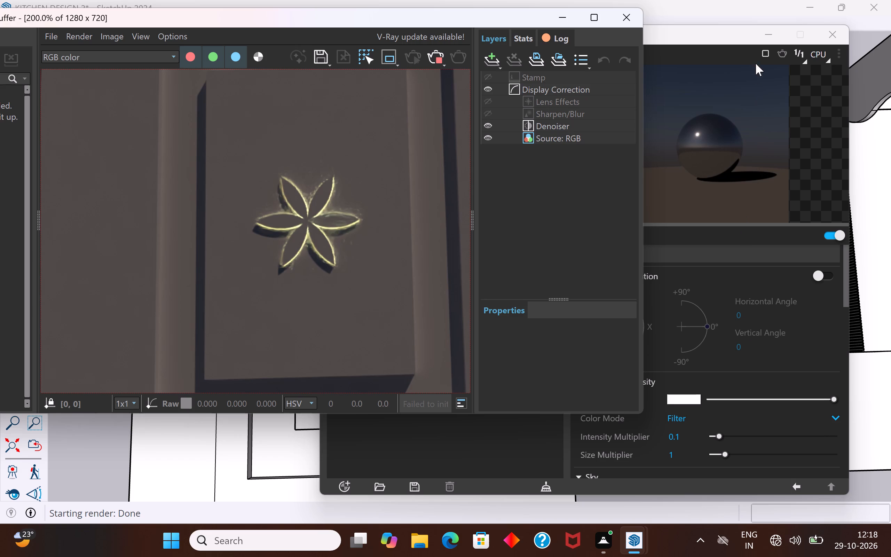
Lower the Emissive material's intensity to 7 while checking the flower's glow in the live render.
click(736, 32)
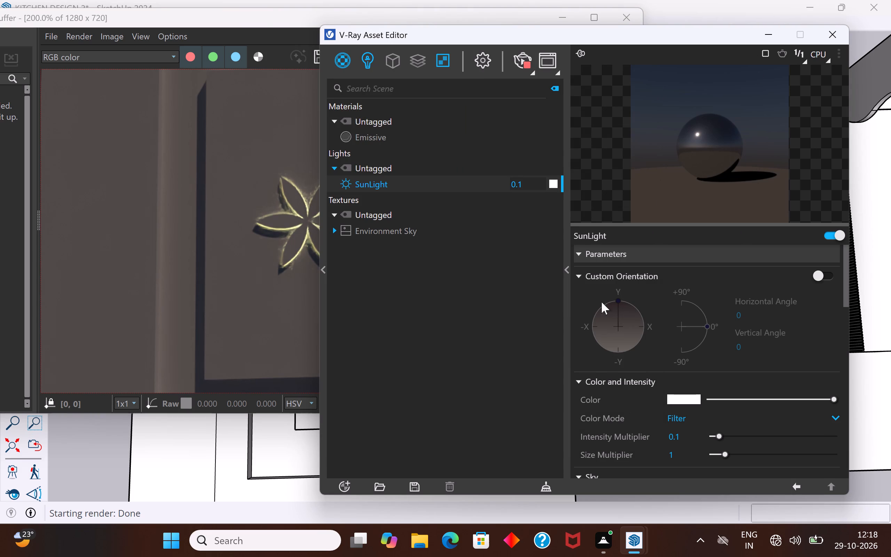
scroll(617, 293, up, 3)
click(392, 139)
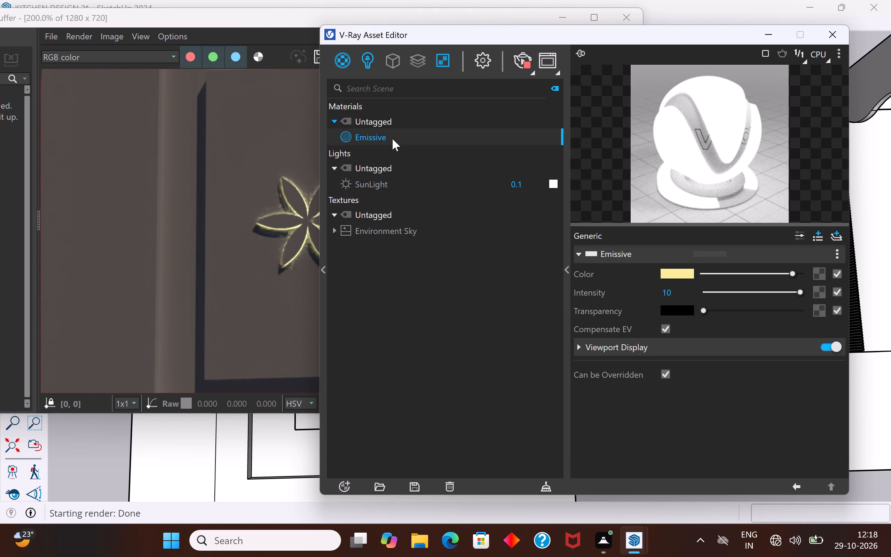
drag(801, 290, 781, 293)
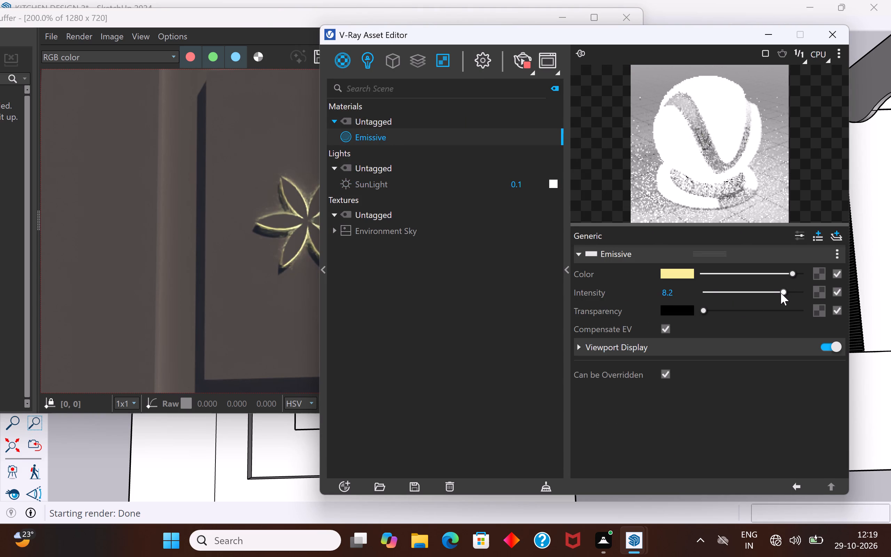
drag(781, 293, 780, 292)
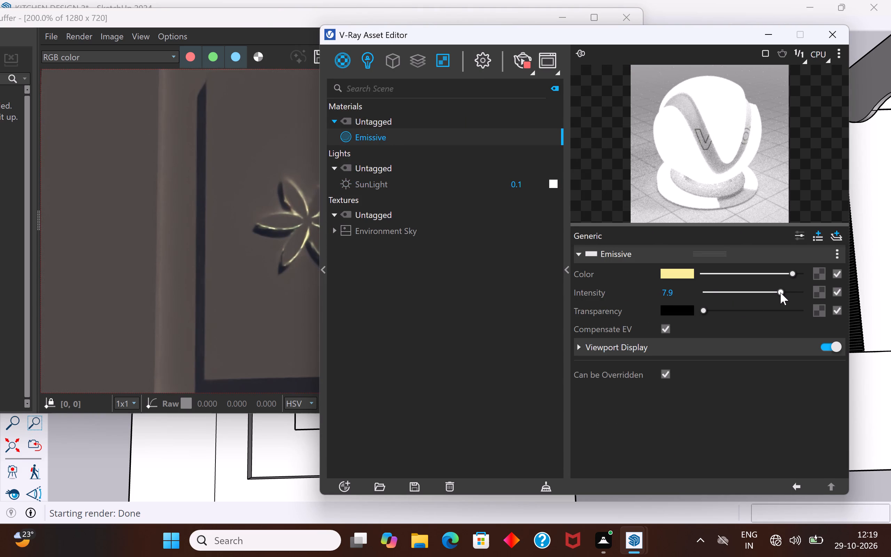
scroll(245, 309, down, 1)
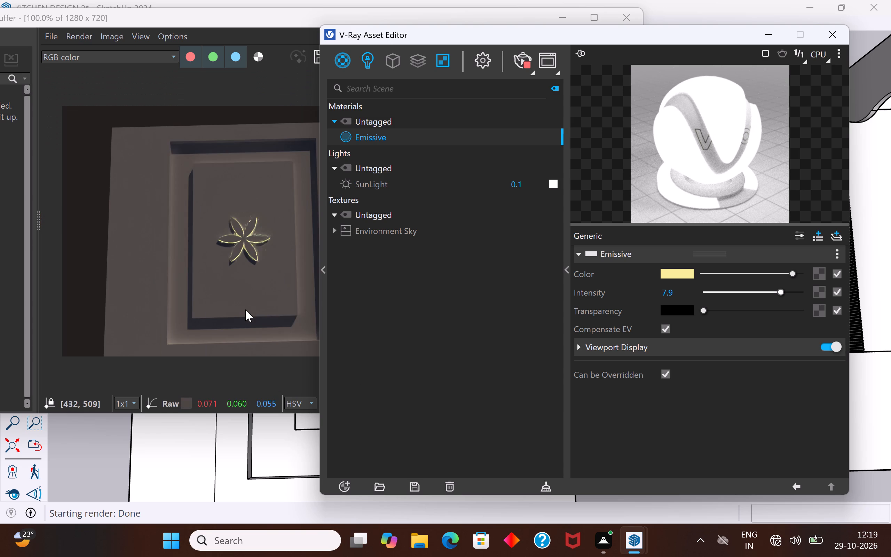
scroll(246, 259, up, 1)
scroll(246, 259, down, 1)
drag(779, 292, 778, 292)
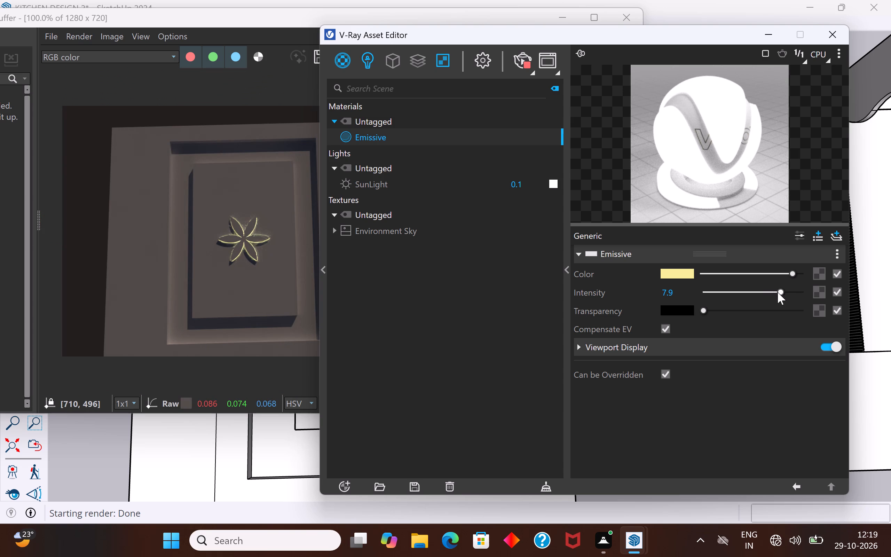
drag(778, 292, 771, 293)
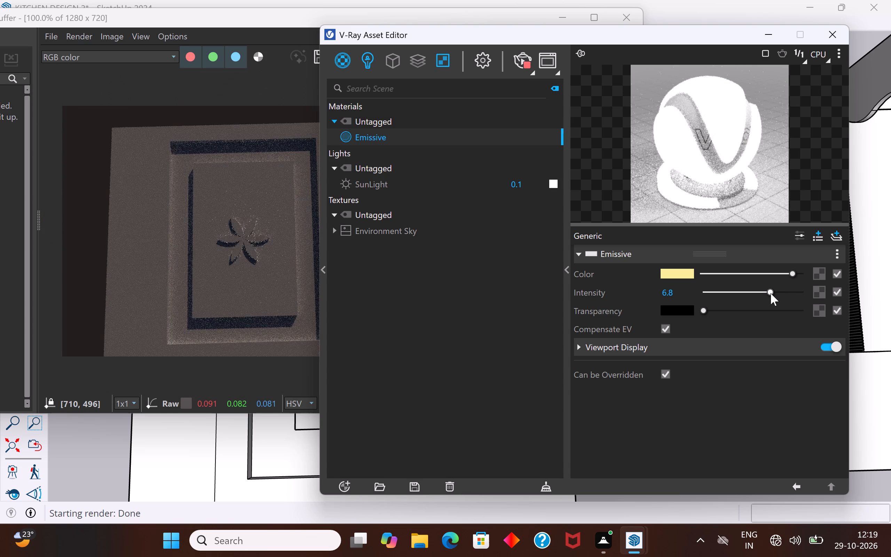
drag(771, 293, 772, 293)
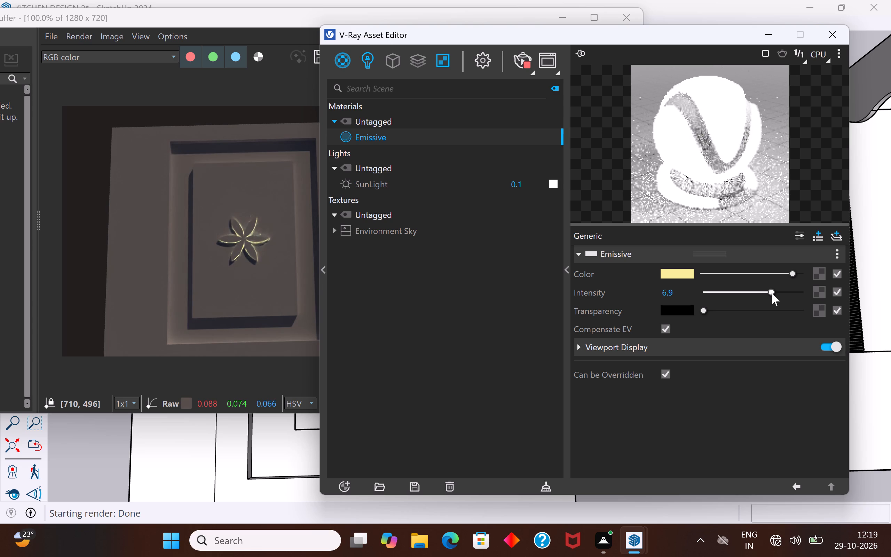
drag(772, 293, 772, 293)
scroll(244, 241, up, 1)
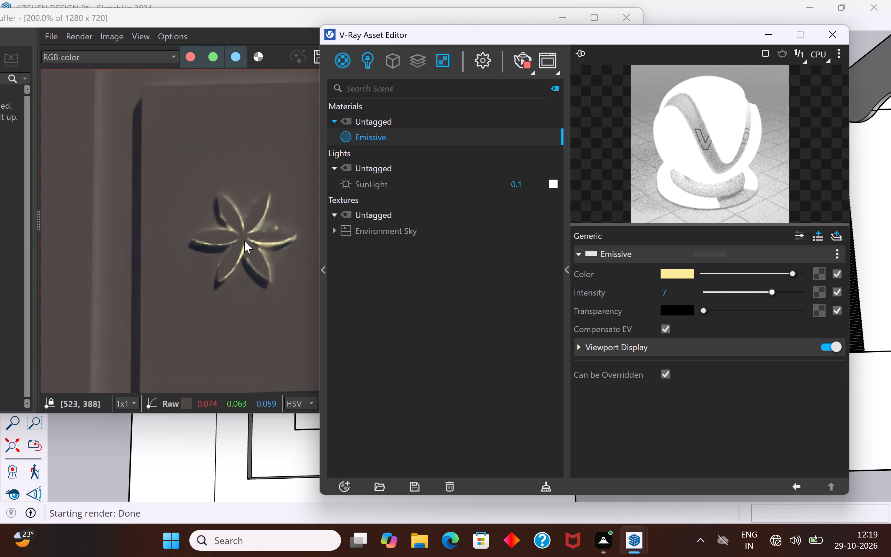
scroll(141, 282, down, 2)
scroll(255, 240, up, 2)
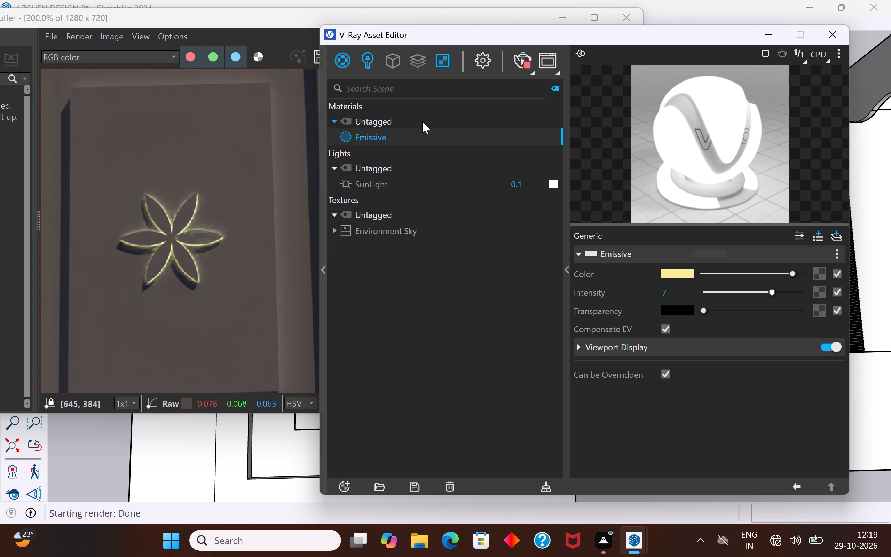
Stop the interactive render, run a production render to check the flower's glow, and close the frame buffer and Asset Editor.
click(526, 59)
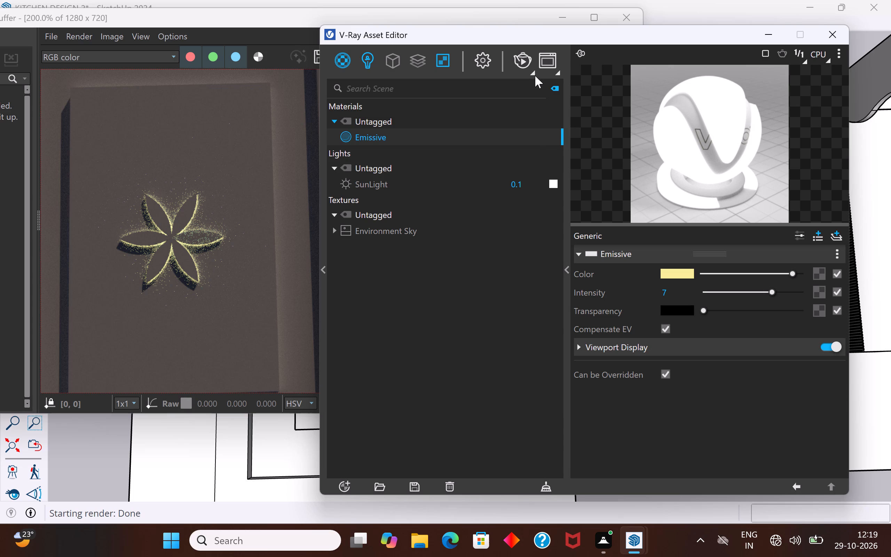
click(532, 73)
click(528, 94)
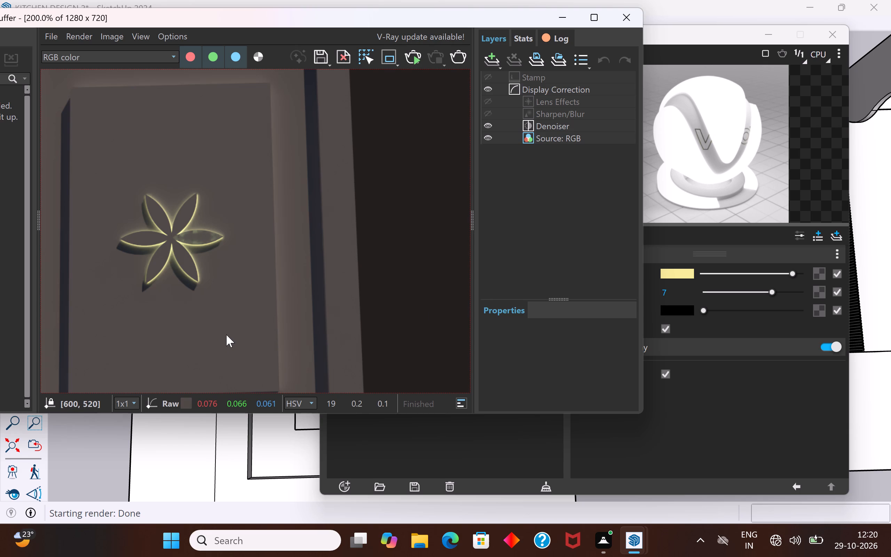
scroll(226, 335, down, 1)
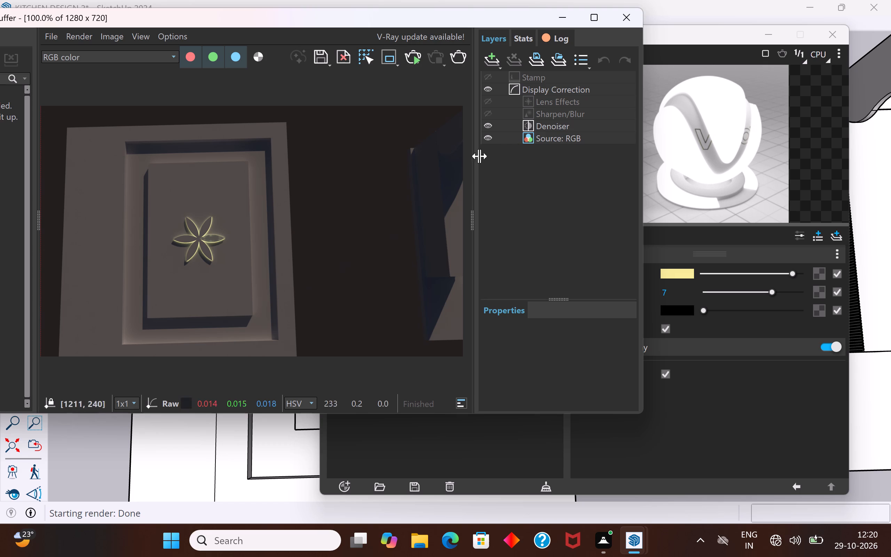
click(627, 23)
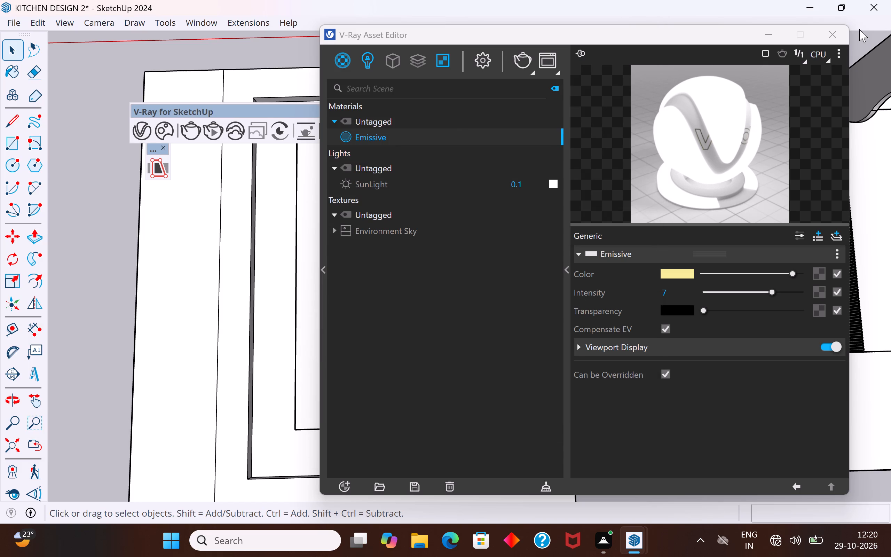
click(836, 35)
click(568, 52)
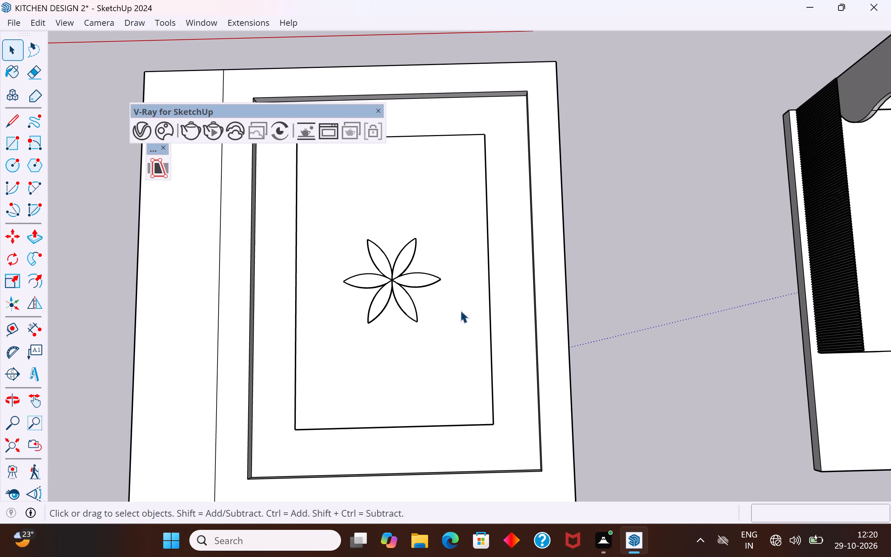
Examine the flower's layered petals on the ceiling panel from a low side angle.
middle_drag(456, 319, 467, 92)
middle_drag(419, 266, 433, 114)
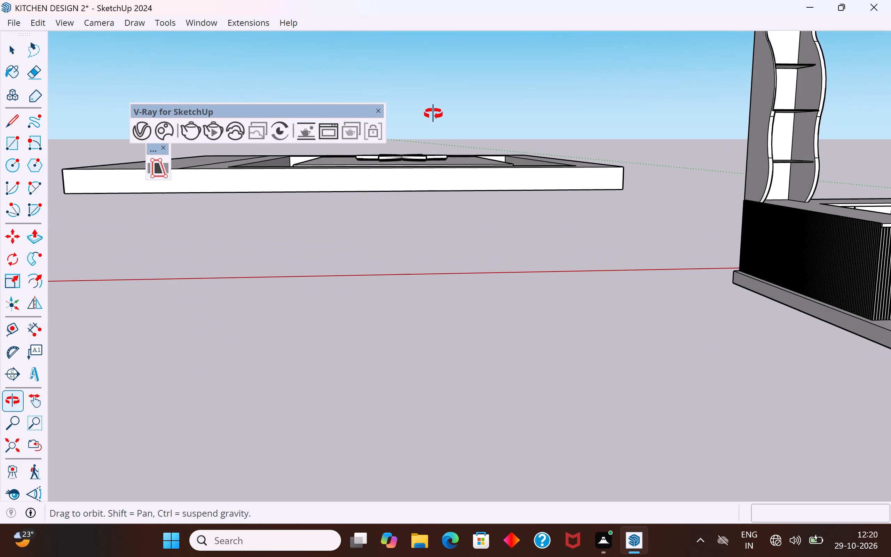
middle_drag(433, 114, 434, 114)
scroll(408, 155, up, 16)
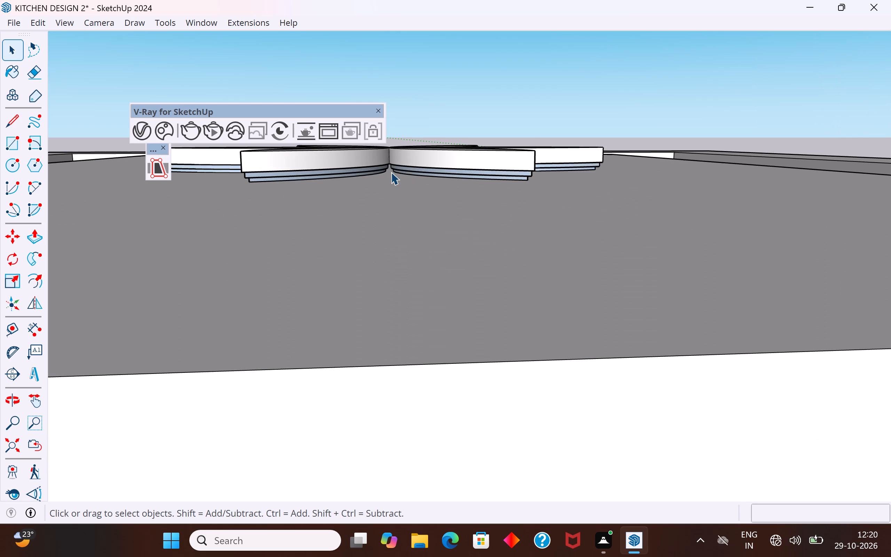
middle_click(392, 173)
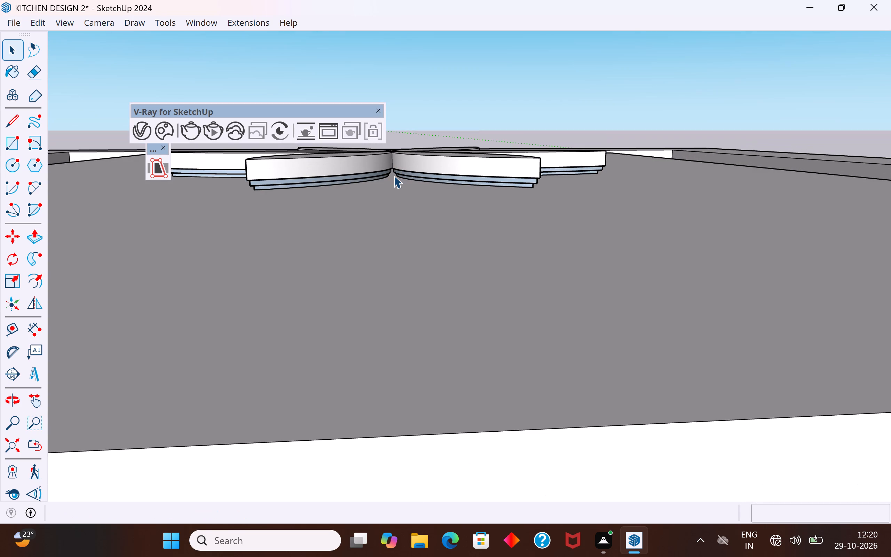
scroll(389, 240, down, 1)
scroll(368, 284, down, 5)
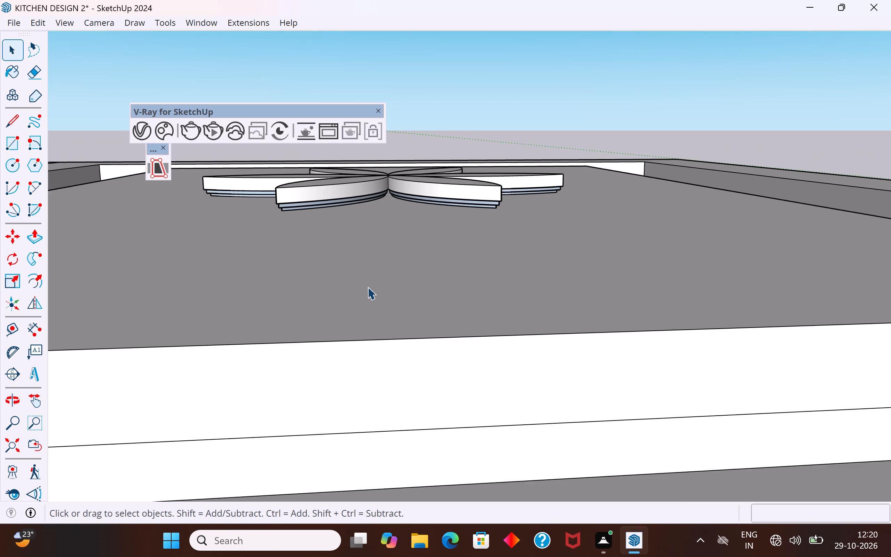
Push one side face of the lower band beneath the raised ceiling panel inward by 7/8 inch.
scroll(368, 287, down, 4)
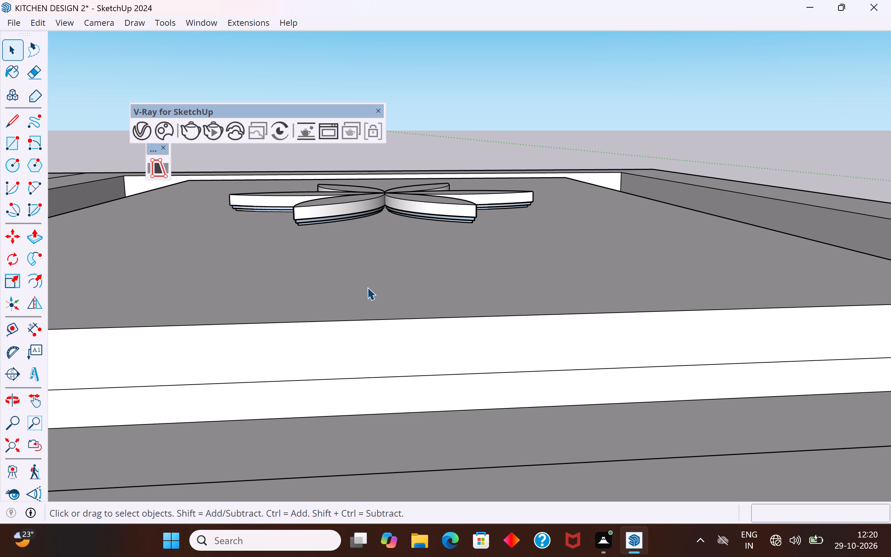
scroll(367, 287, down, 4)
middle_drag(441, 283, 442, 355)
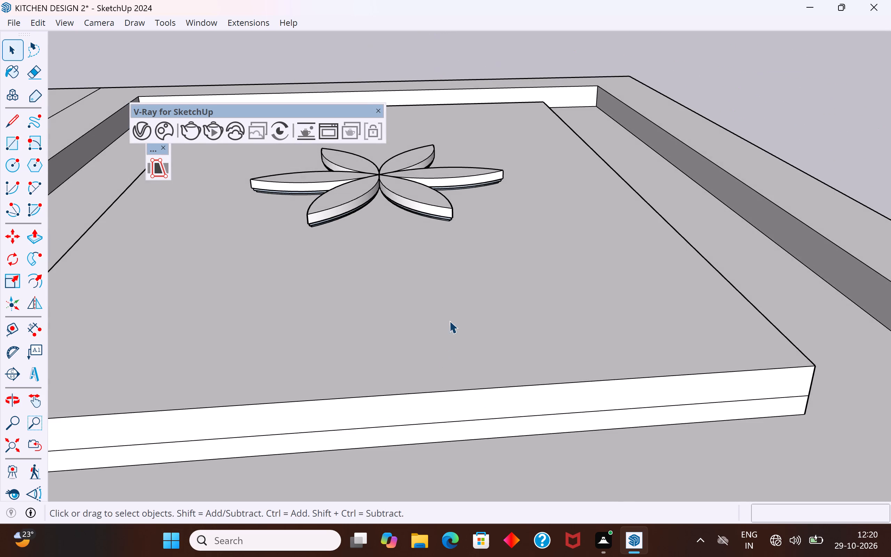
scroll(454, 304, down, 4)
middle_drag(489, 277, 482, 393)
scroll(466, 128, down, 3)
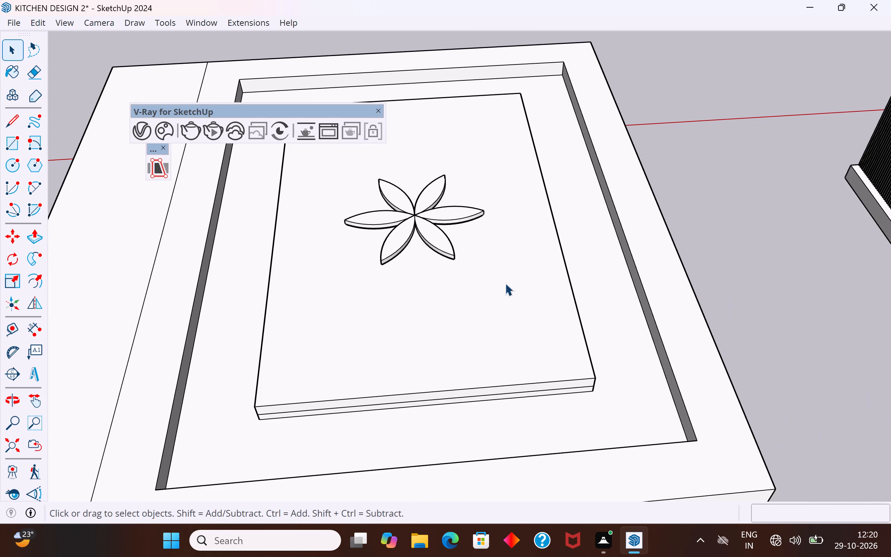
middle_drag(501, 292, 480, 300)
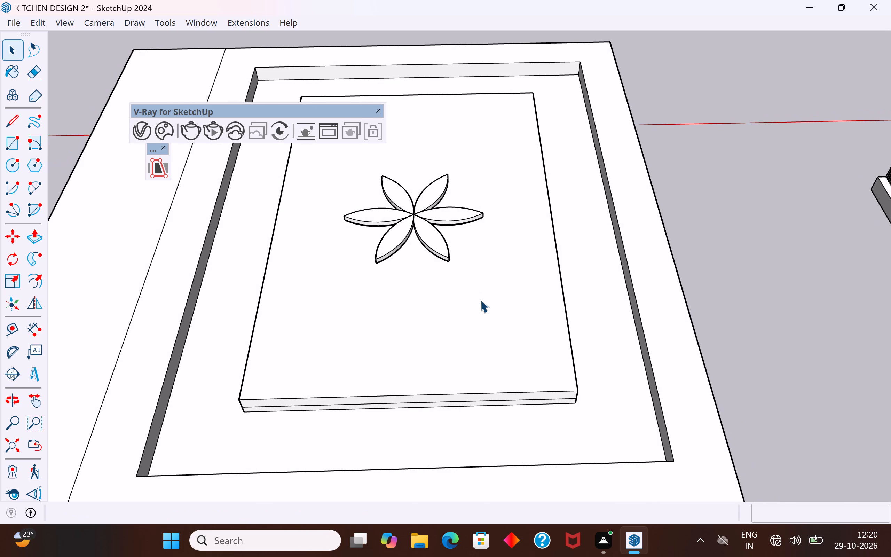
scroll(480, 300, down, 7)
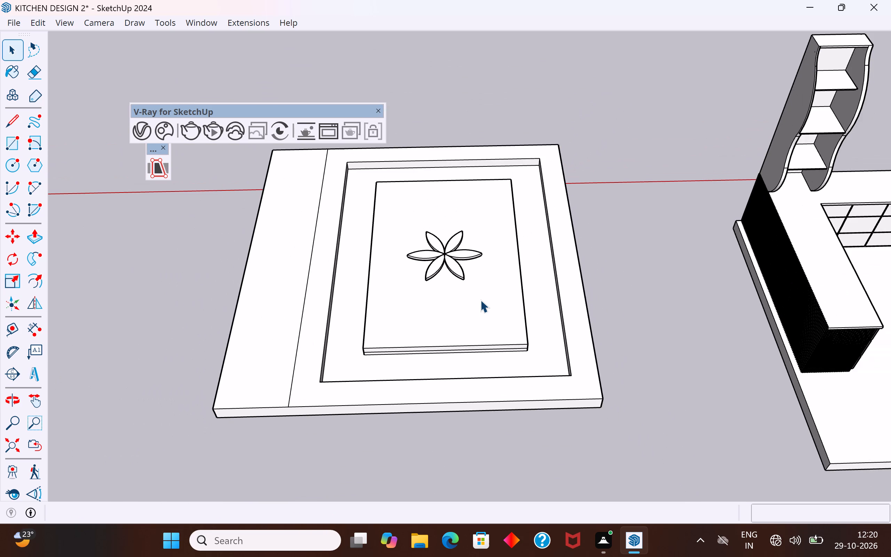
middle_drag(483, 303, 484, 301)
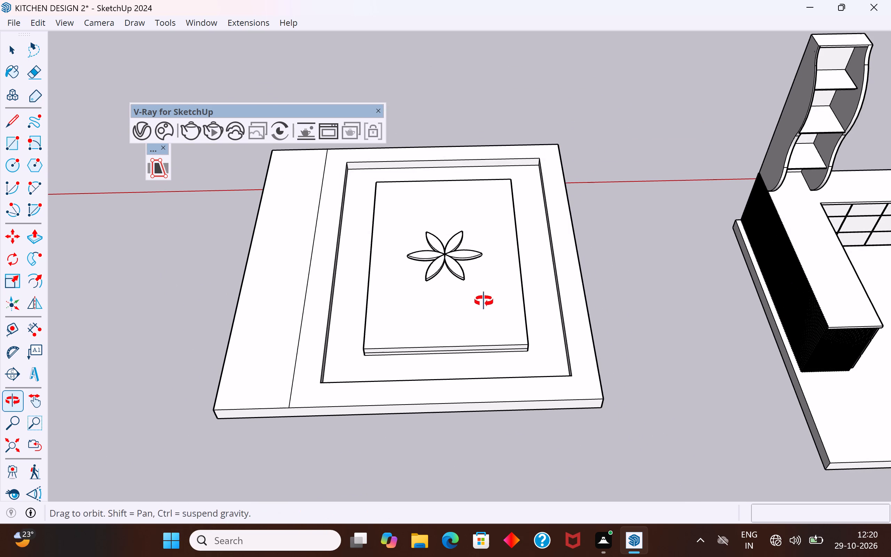
middle_drag(484, 301, 487, 208)
scroll(393, 323, up, 9)
middle_drag(430, 289, 557, 256)
scroll(557, 256, up, 5)
click(565, 246)
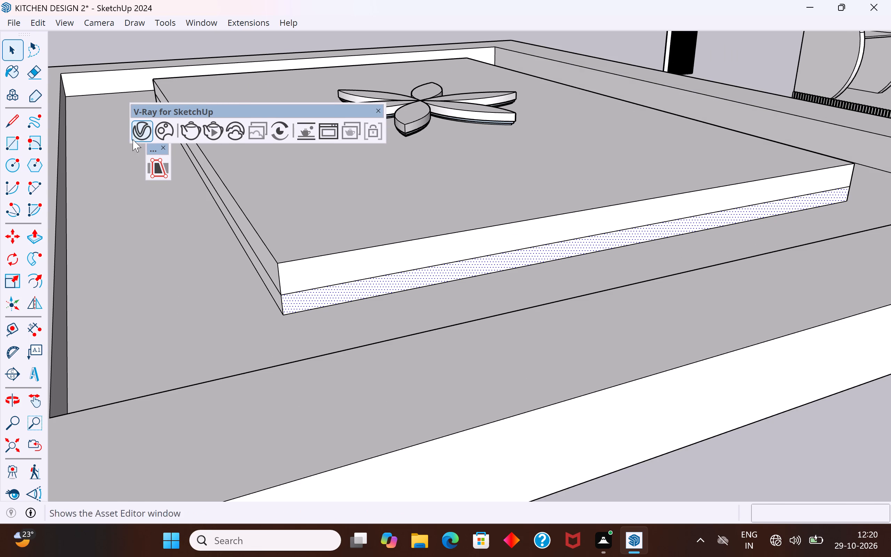
click(35, 242)
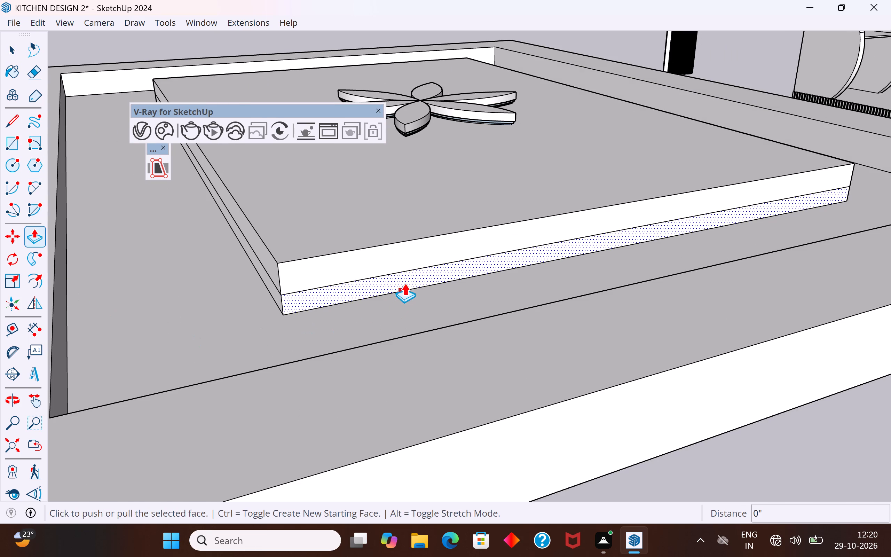
click(407, 279)
scroll(400, 278, up, 2)
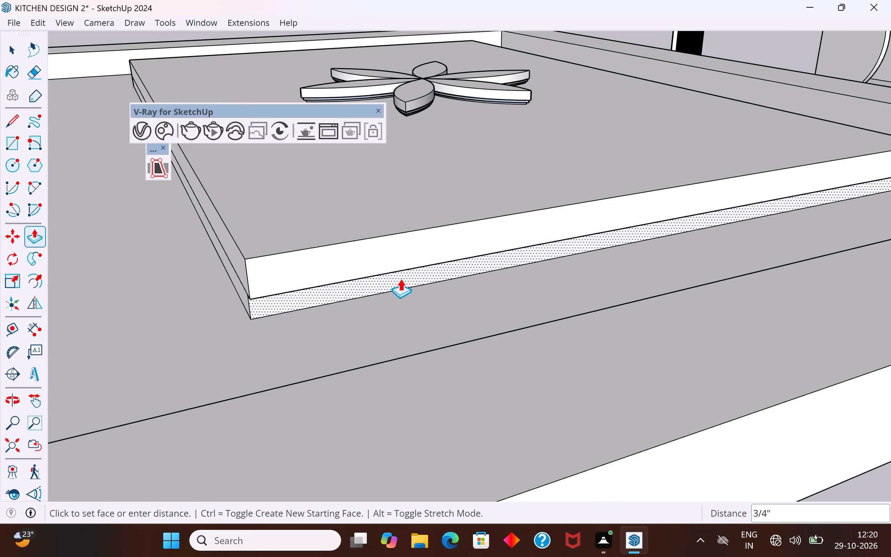
middle_drag(400, 278, 575, 232)
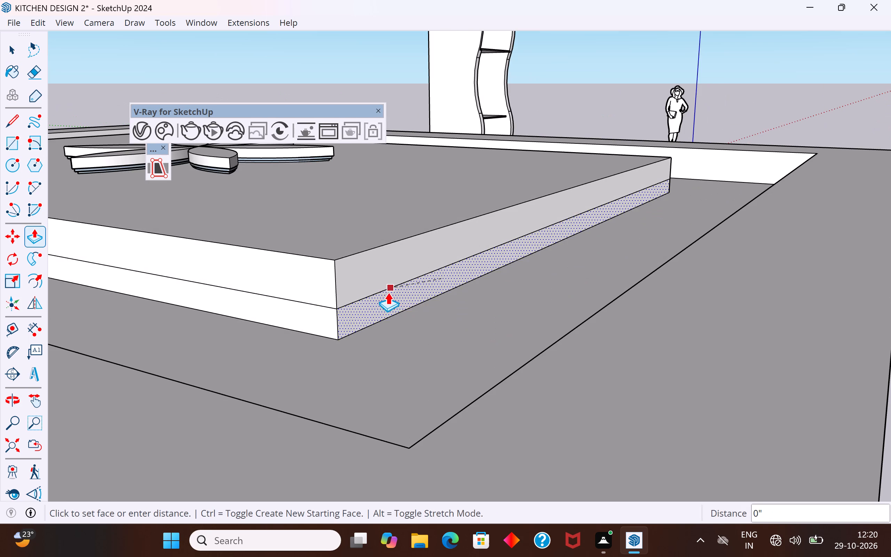
scroll(353, 327, up, 4)
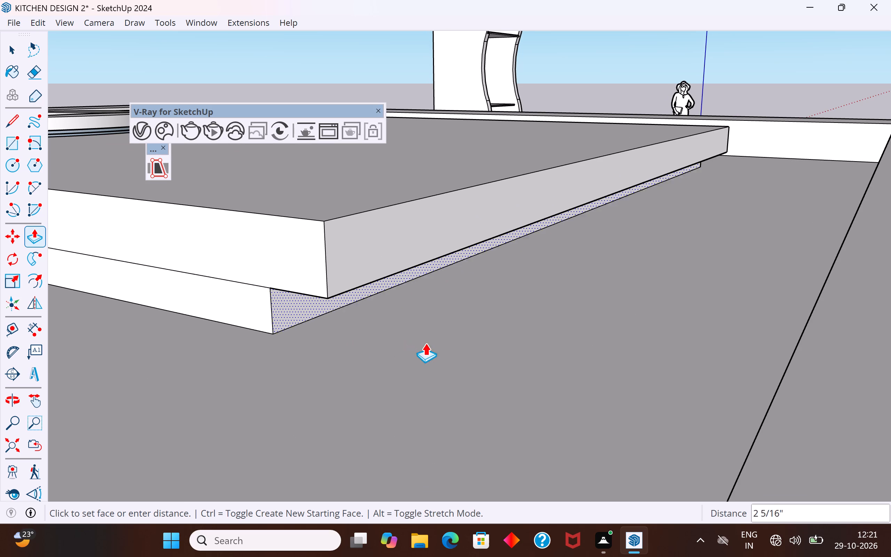
click(443, 346)
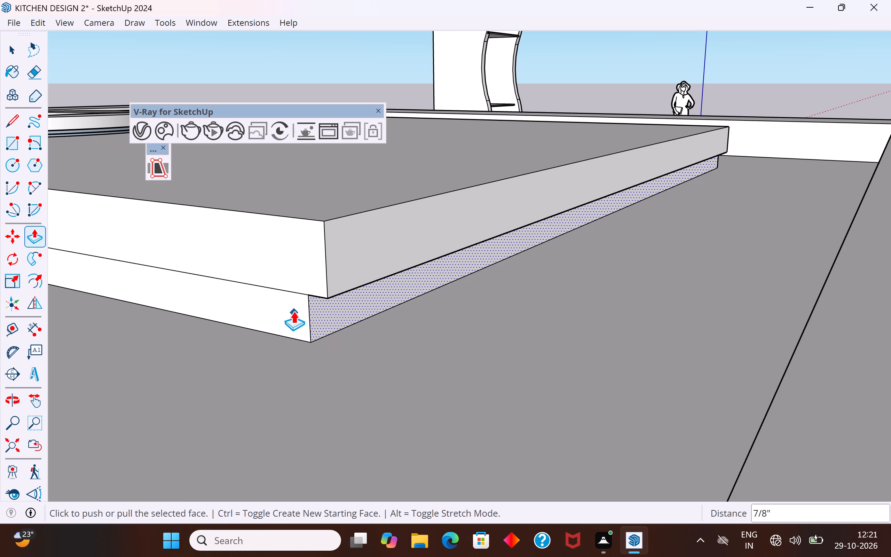
Push the next two side faces of the lower band under the raised panel inward by the same 7/8 inch.
click(9, 55)
click(226, 301)
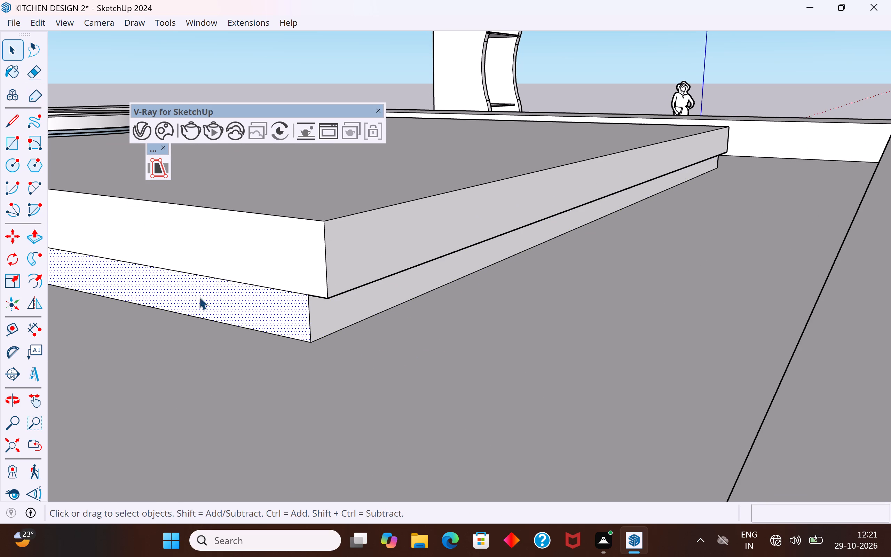
click(34, 234)
double_click(265, 312)
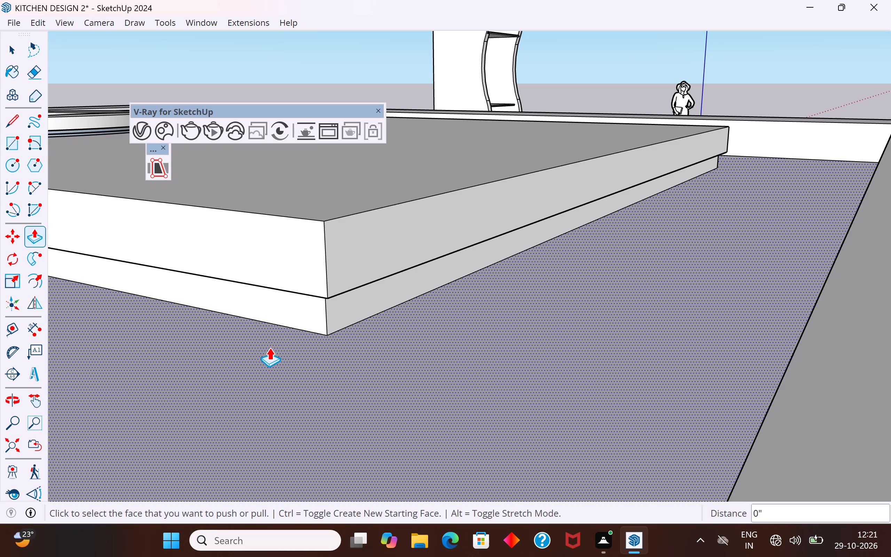
scroll(269, 347, down, 10)
middle_drag(534, 284, 29, 406)
scroll(310, 205, down, 5)
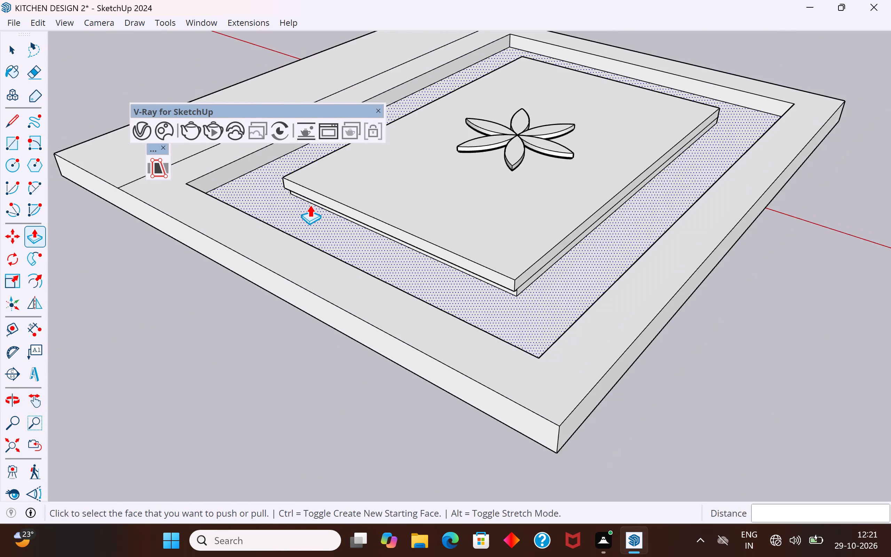
scroll(547, 256, up, 5)
middle_drag(551, 268, 535, 224)
scroll(504, 278, up, 7)
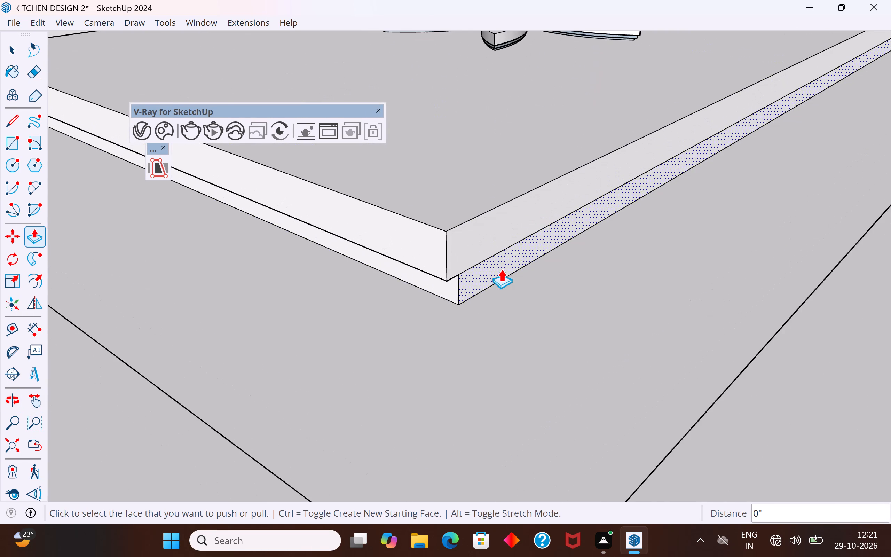
double_click(501, 260)
Push the last side face of the lower band under the raised panel inward by the same 7/8 inch.
scroll(357, 313, down, 5)
middle_drag(466, 281, 458, 267)
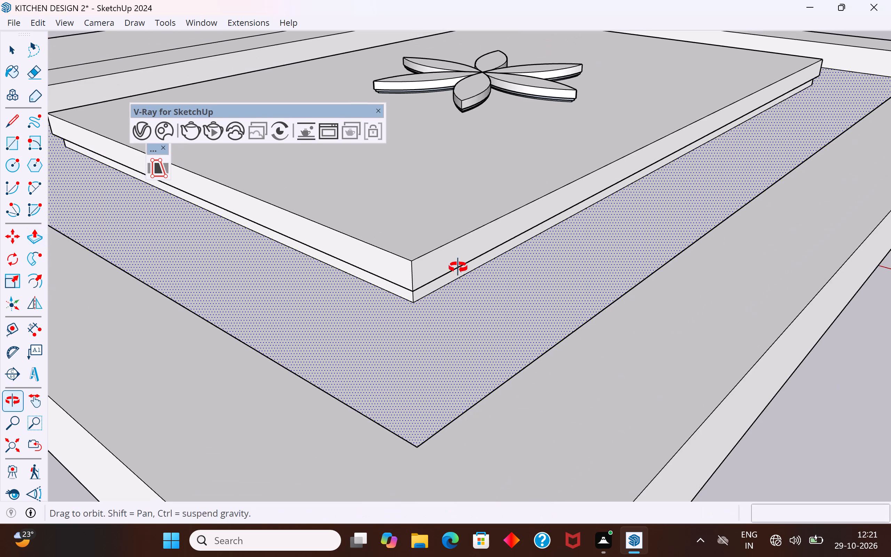
middle_drag(458, 267, 110, 338)
scroll(206, 272, down, 15)
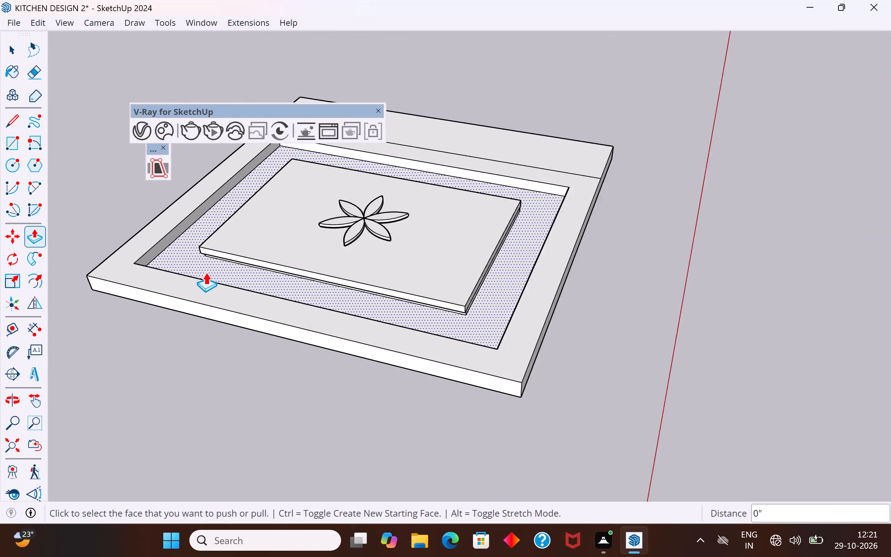
middle_drag(427, 262, 265, 264)
scroll(412, 277, up, 12)
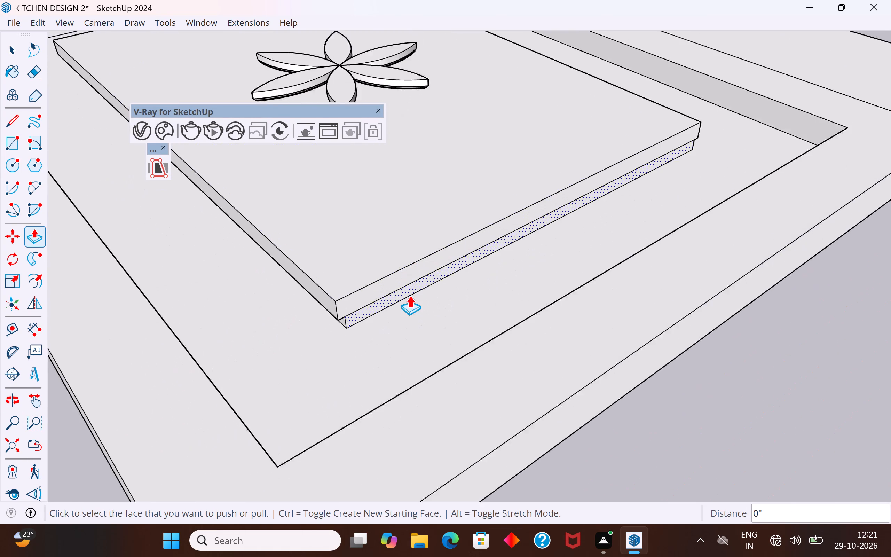
middle_drag(409, 292, 421, 204)
scroll(382, 258, up, 4)
double_click(382, 258)
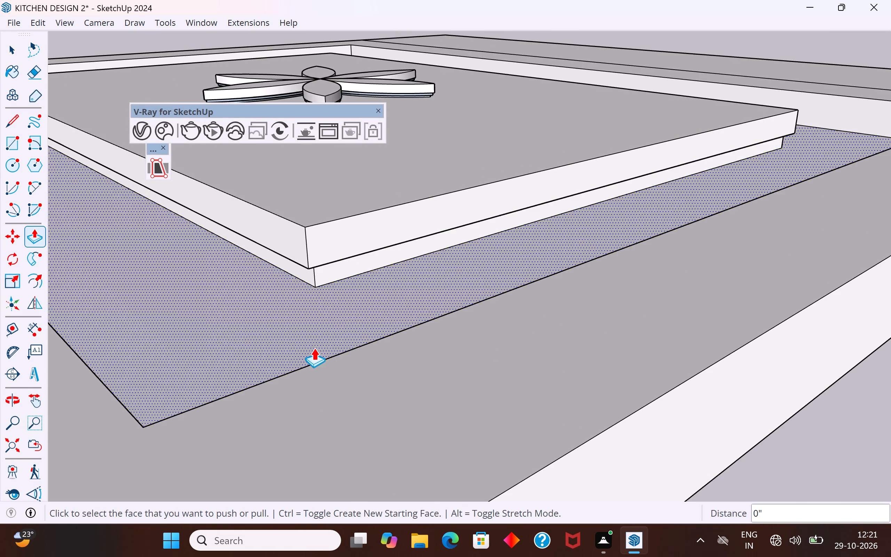
Examine the recessed band beneath the raised ceiling panel on all sides, clearing any selection.
scroll(300, 370, down, 16)
middle_drag(464, 278, 66, 393)
middle_drag(384, 331, 357, 298)
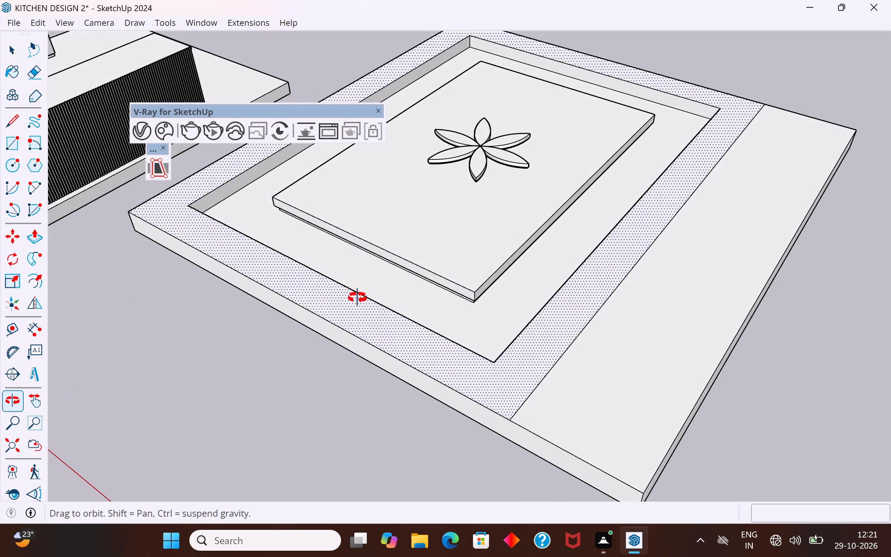
middle_drag(357, 298, 289, 240)
scroll(440, 181, up, 11)
middle_drag(374, 202, 426, 136)
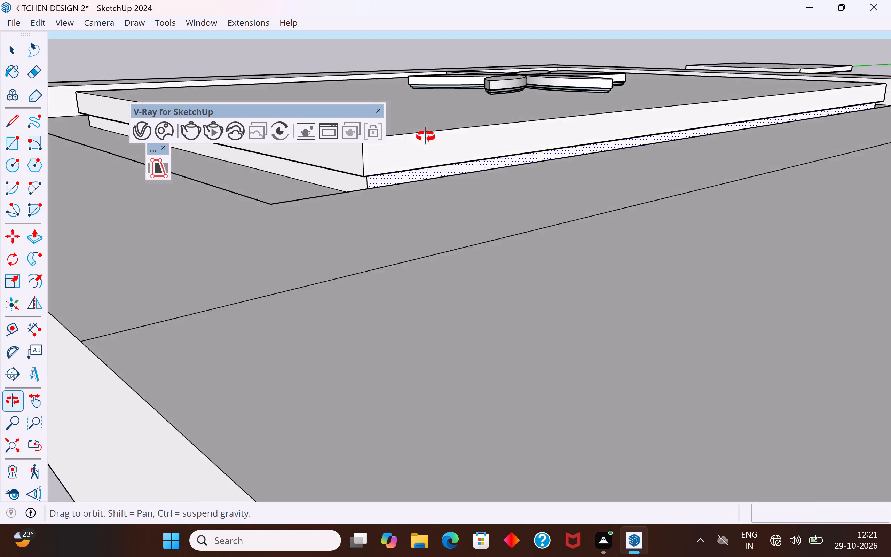
middle_drag(426, 136, 557, 287)
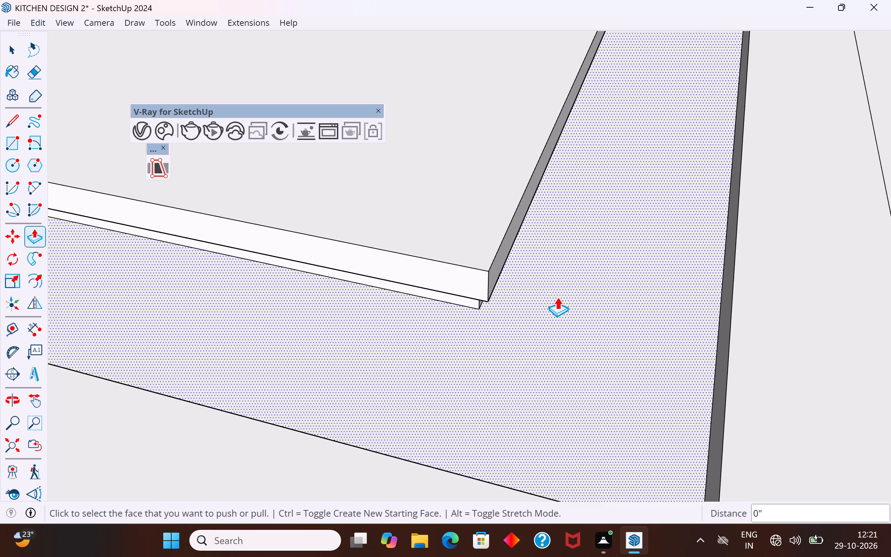
scroll(529, 365, down, 16)
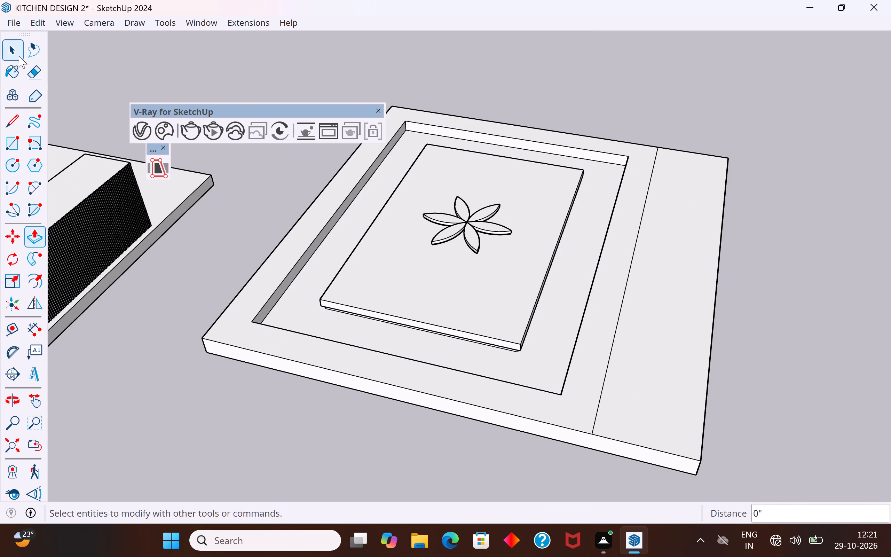
click(18, 56)
click(207, 258)
middle_drag(292, 372, 488, 339)
scroll(488, 291, up, 3)
middle_drag(514, 307, 533, 415)
scroll(533, 415, down, 5)
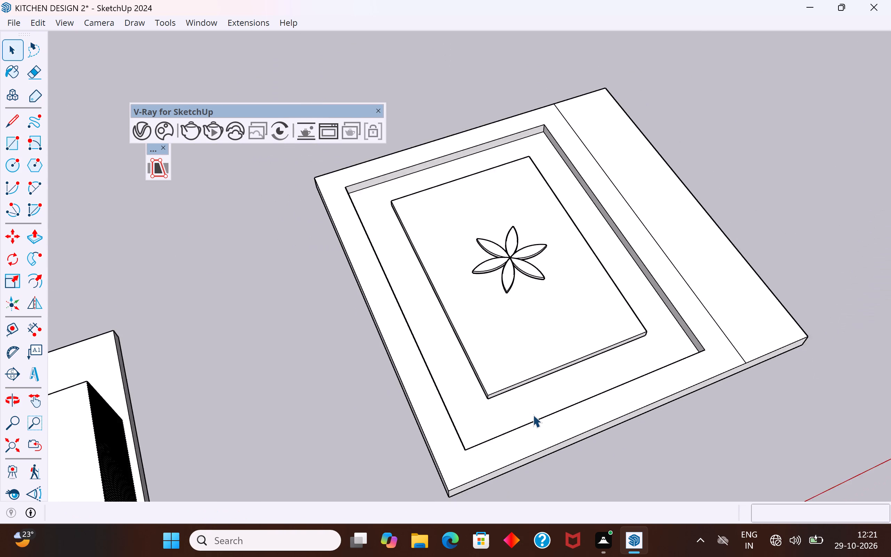
Copy the four upper edges of the opening around the raised panel about 2 1/4 inches down its inner walls.
scroll(533, 415, down, 4)
scroll(487, 263, up, 12)
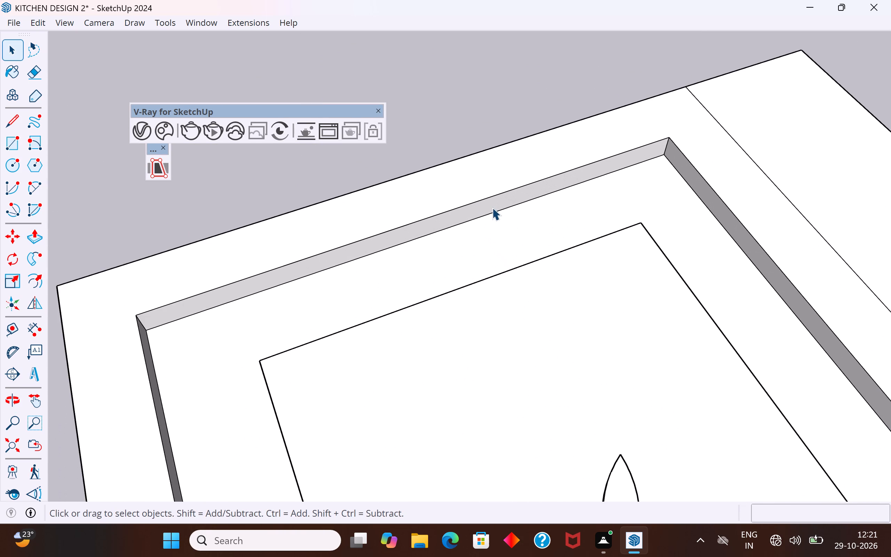
click(510, 189)
scroll(423, 262, up, 1)
middle_click(423, 262)
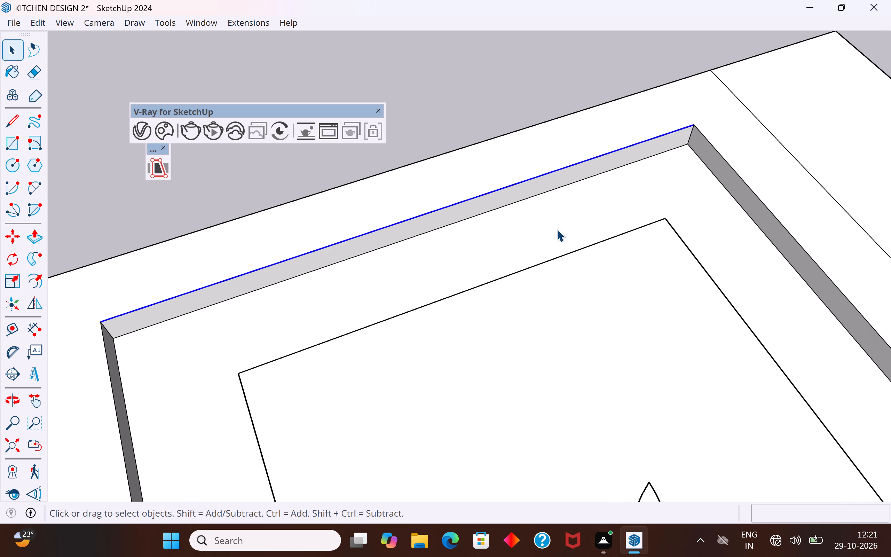
ctrl+click(748, 184)
scroll(471, 242, down, 3)
middle_drag(390, 301, 340, 302)
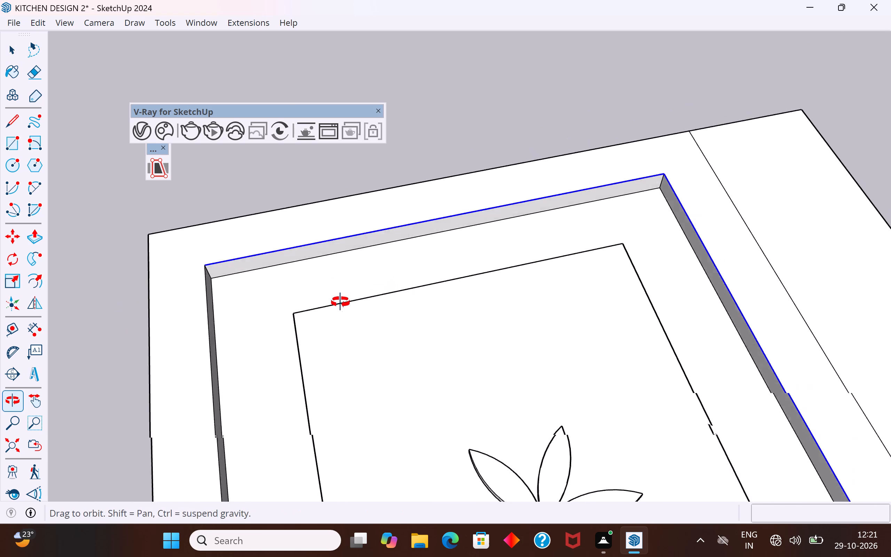
middle_drag(340, 302, 133, 309)
scroll(367, 247, down, 4)
middle_drag(398, 364, 302, 424)
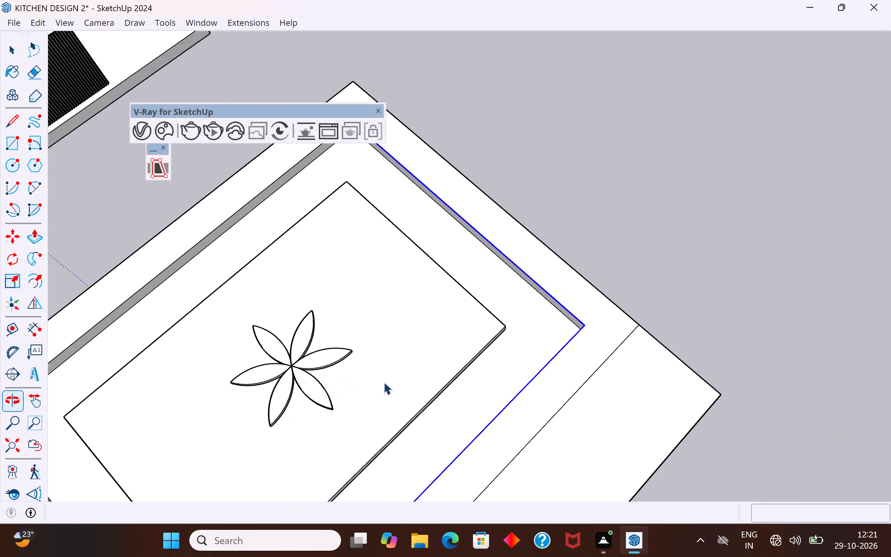
scroll(721, 295, down, 5)
middle_drag(425, 294, 297, 261)
scroll(499, 207, up, 8)
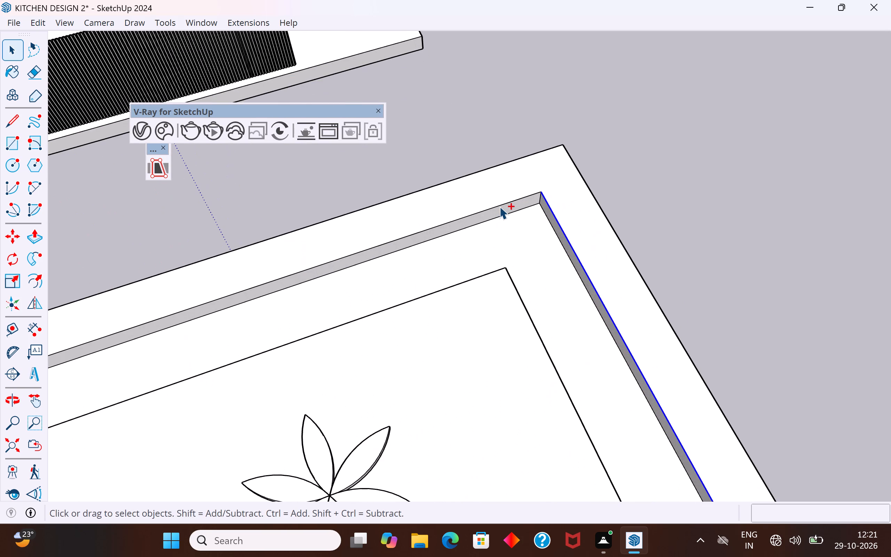
ctrl+click(519, 198)
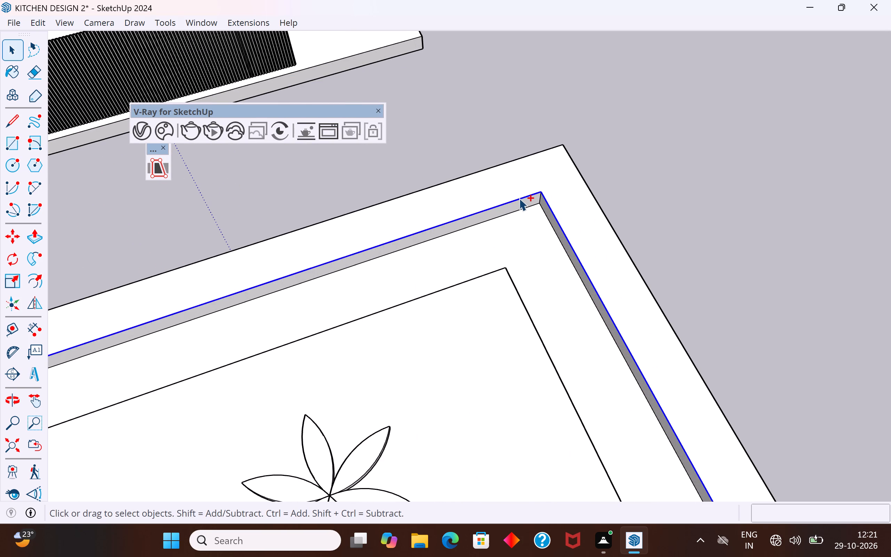
scroll(711, 211, down, 10)
middle_drag(685, 272, 274, 331)
scroll(337, 294, up, 5)
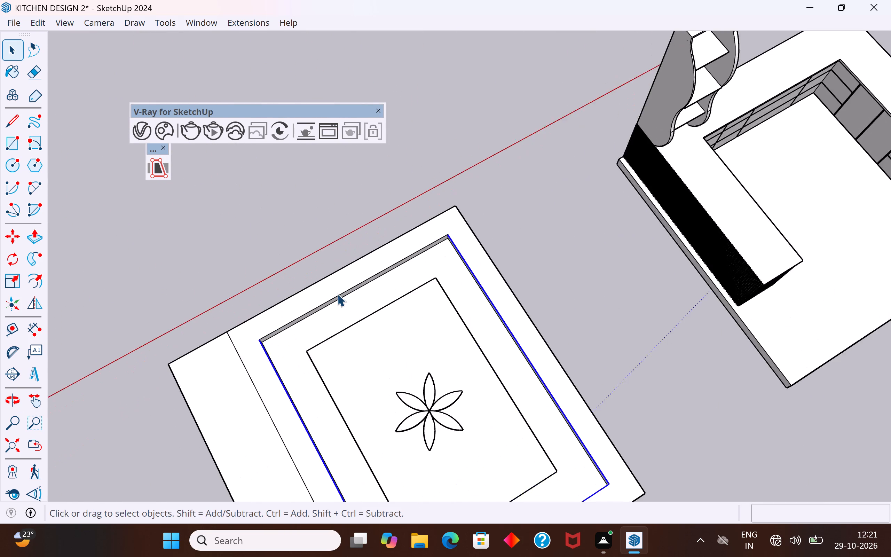
scroll(337, 294, up, 3)
ctrl+click(342, 292)
middle_drag(346, 303, 290, 206)
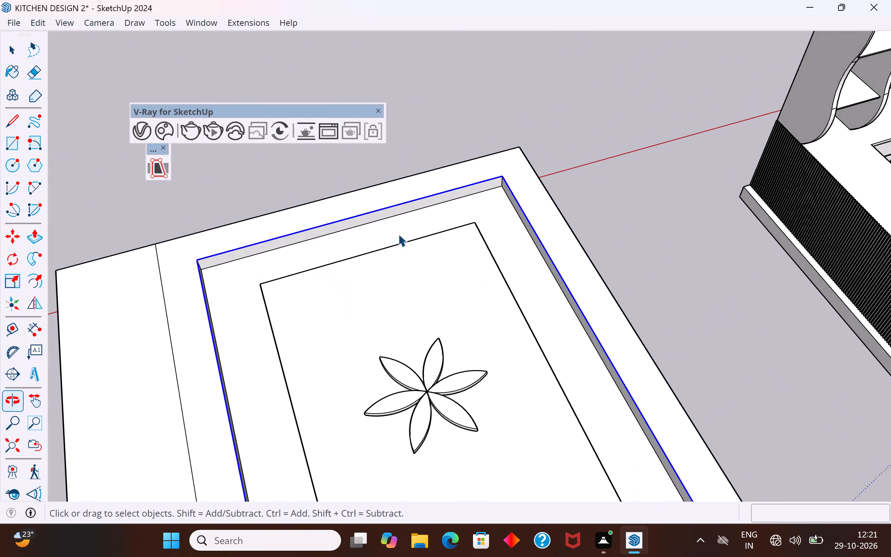
scroll(448, 224, up, 3)
middle_drag(547, 182, 570, 112)
scroll(529, 149, up, 4)
scroll(492, 171, up, 2)
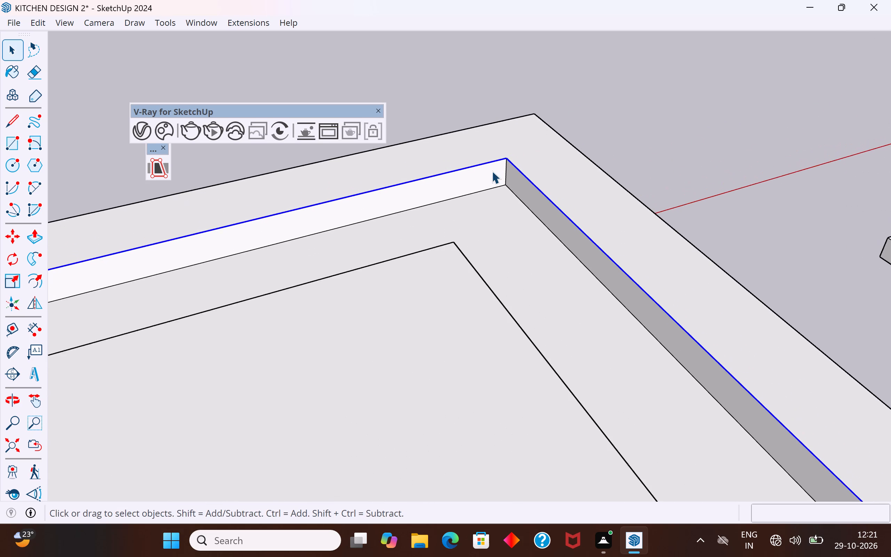
scroll(492, 171, up, 2)
key(m)
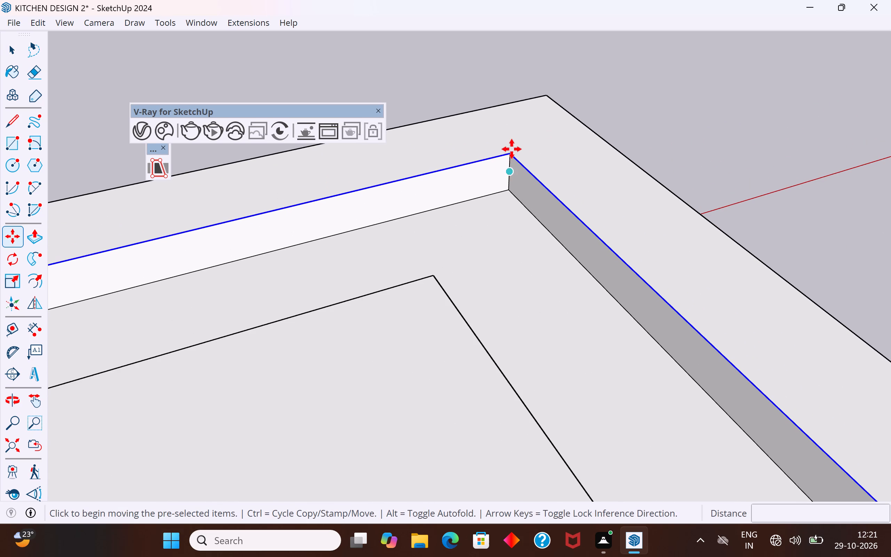
scroll(512, 147, up, 3)
ctrl+click(511, 162)
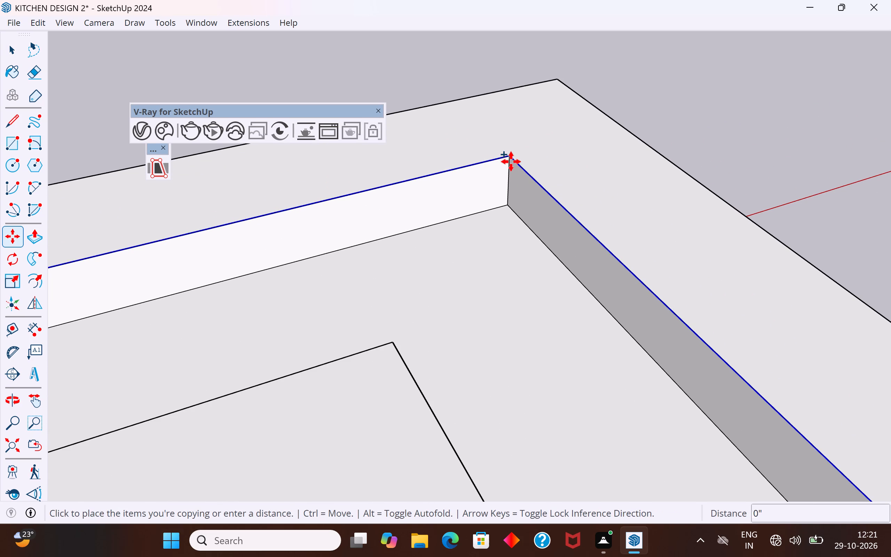
click(511, 187)
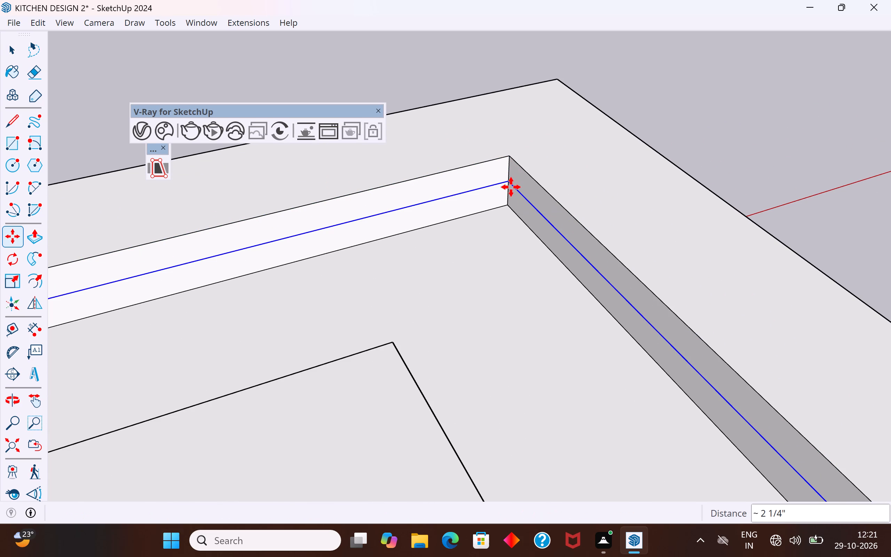
click(11, 53)
click(161, 62)
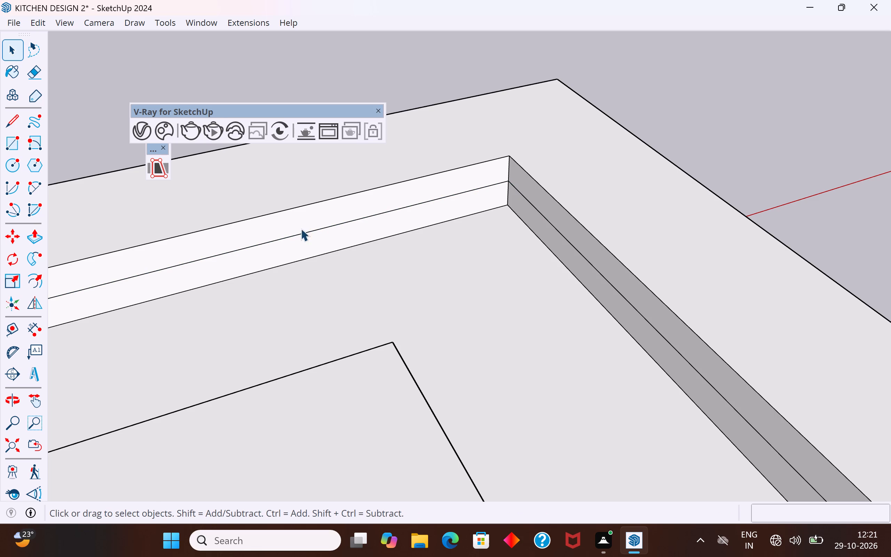
Push the lower strip of one short inner wall of the opening 11/16 inch into the wall.
click(318, 237)
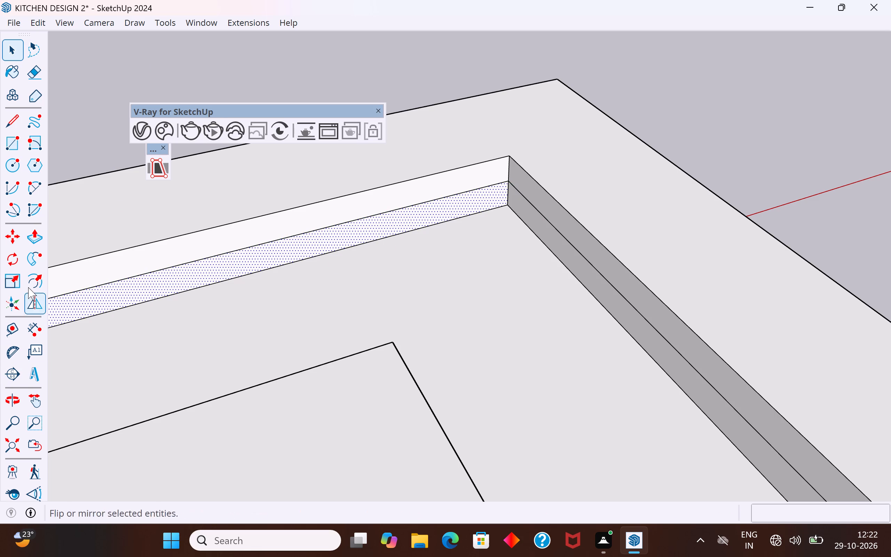
click(38, 241)
scroll(390, 223, up, 3)
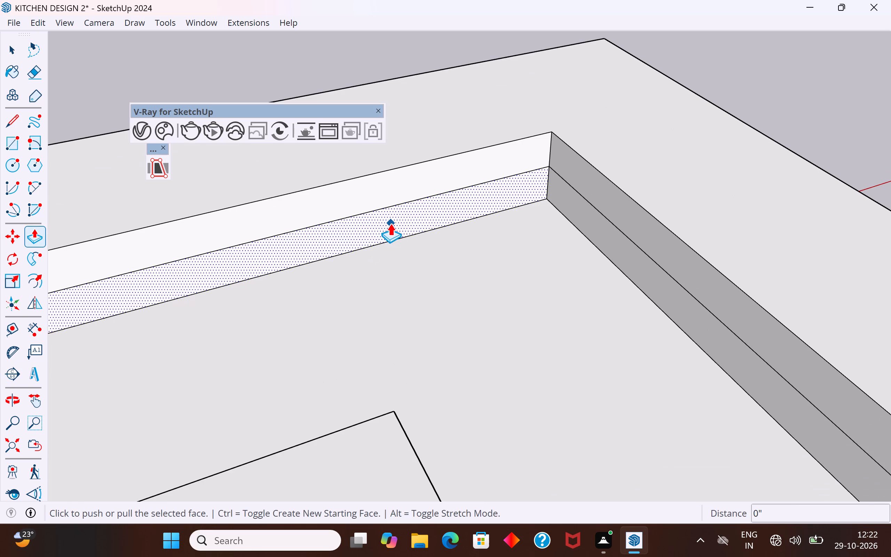
click(402, 221)
click(393, 218)
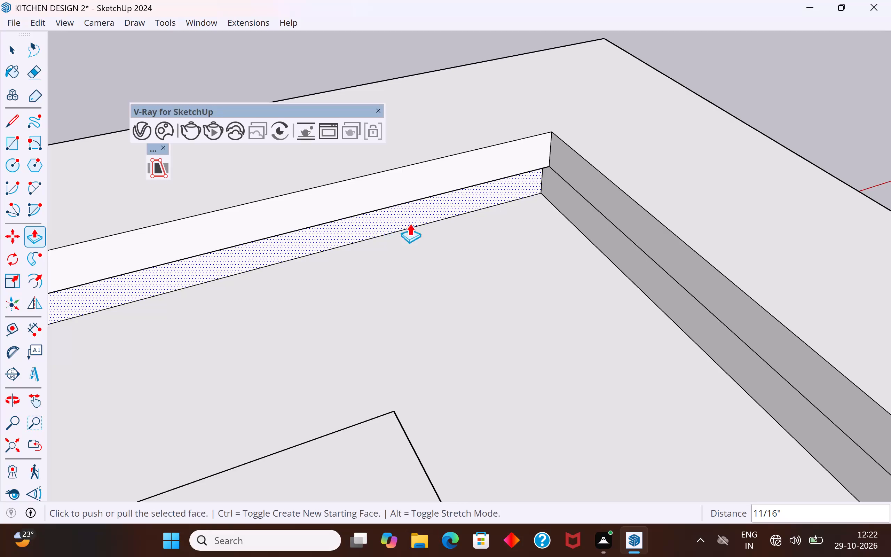
Push the lower strips of the next two inner walls of the opening back by the same 11/16 inch.
click(13, 50)
click(556, 197)
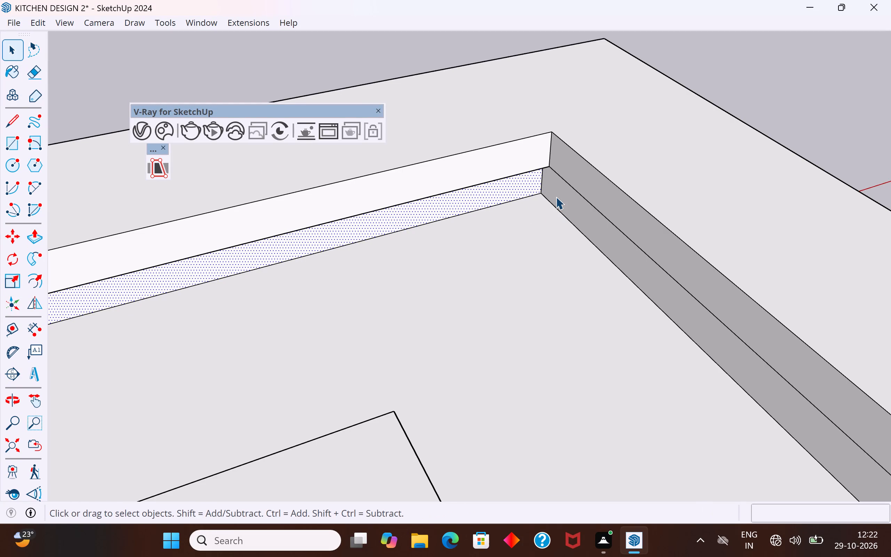
click(33, 239)
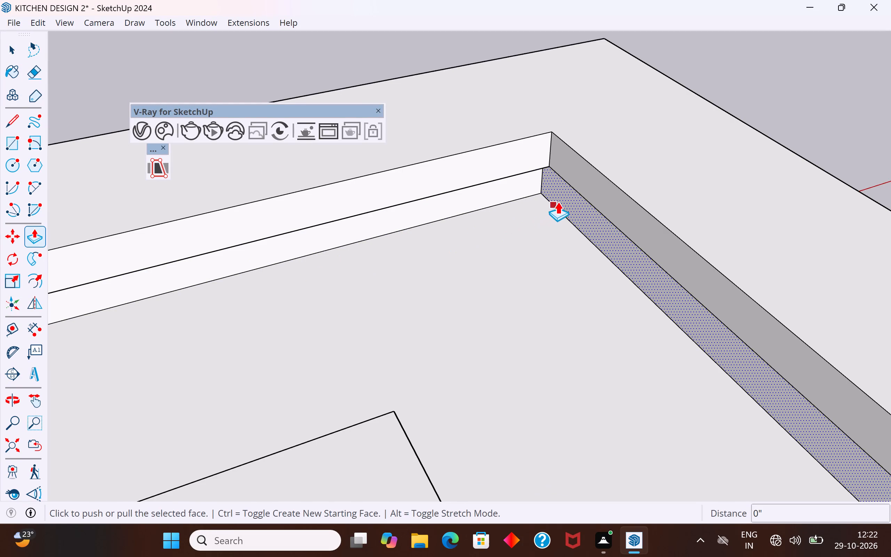
double_click(558, 200)
scroll(577, 218, down, 13)
scroll(568, 266, down, 6)
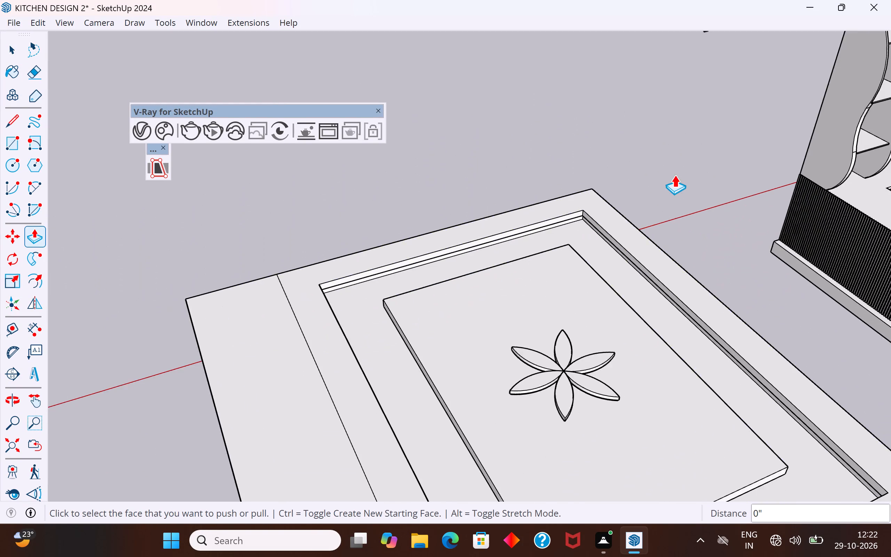
middle_drag(675, 176, 249, 279)
scroll(364, 373, down, 11)
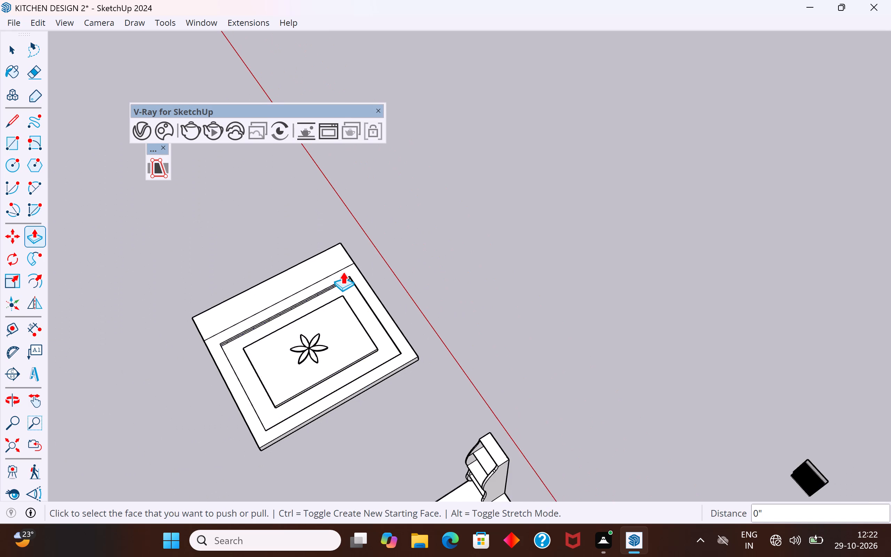
middle_drag(341, 269, 310, 213)
scroll(346, 306, up, 15)
middle_drag(353, 277, 404, 208)
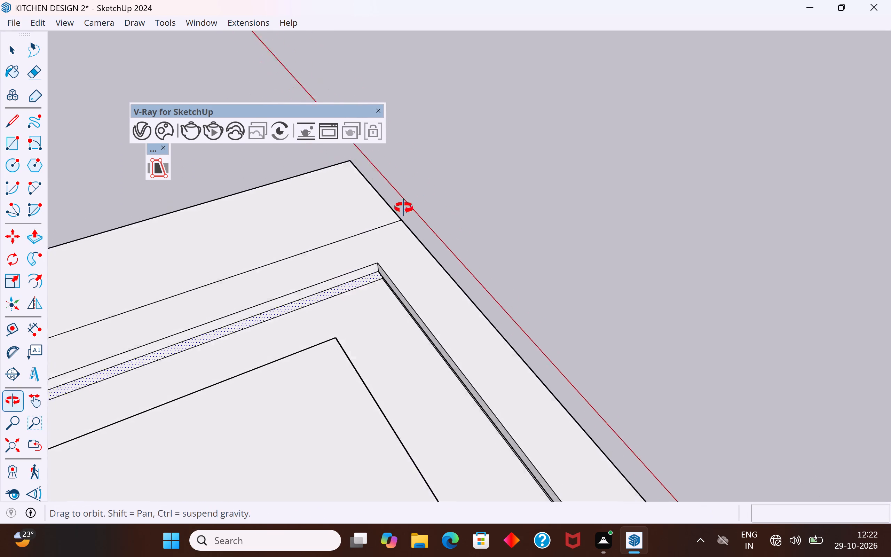
middle_drag(404, 208, 447, 166)
scroll(342, 303, up, 4)
double_click(368, 290)
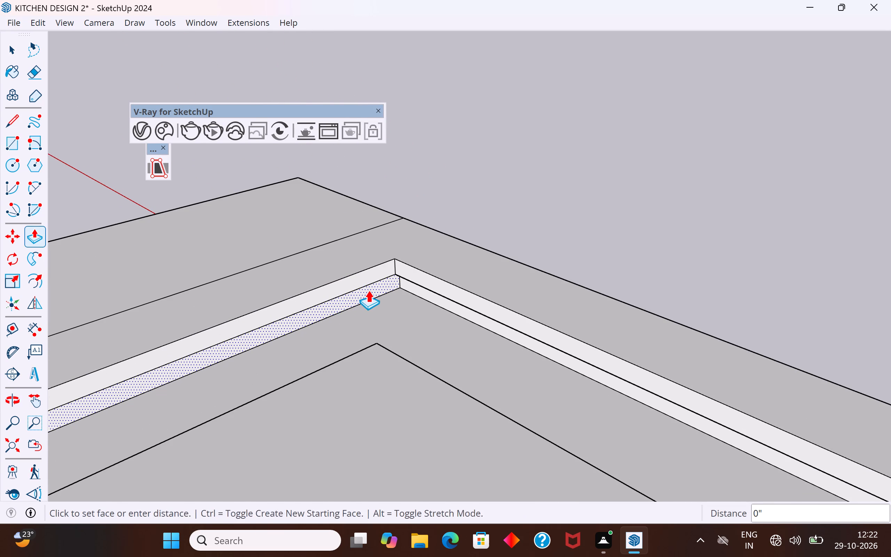
Push the lower strip of the opening's last inner wall back by the same 11/16 inch and clear the selection.
scroll(616, 240, down, 4)
scroll(670, 203, down, 5)
middle_drag(665, 243, 195, 339)
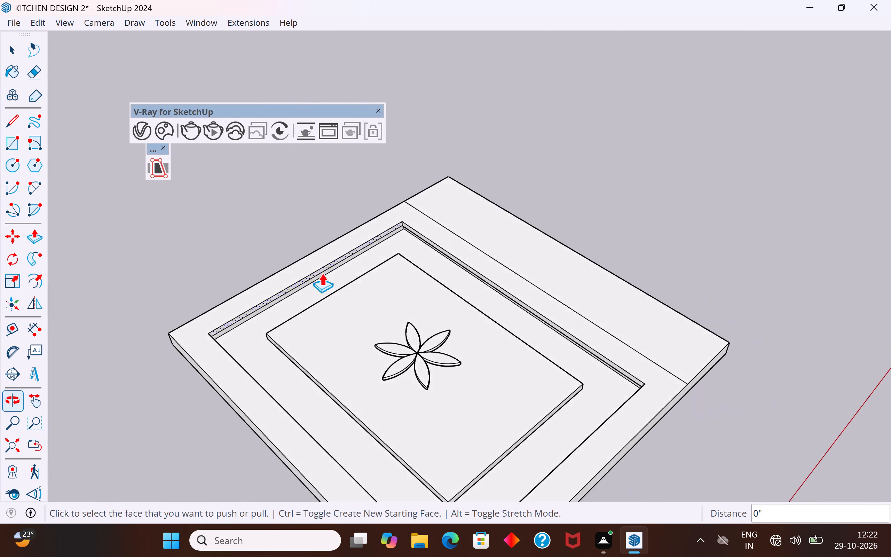
scroll(410, 209, up, 12)
double_click(373, 244)
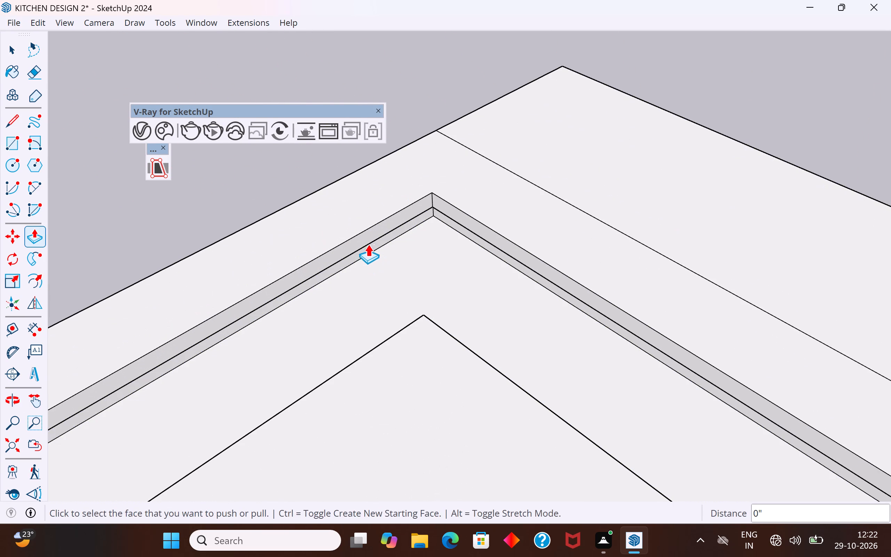
click(13, 48)
click(188, 189)
Examine the recessed lower strip around the opening's inner walls from close up and from above.
middle_drag(356, 237, 357, 125)
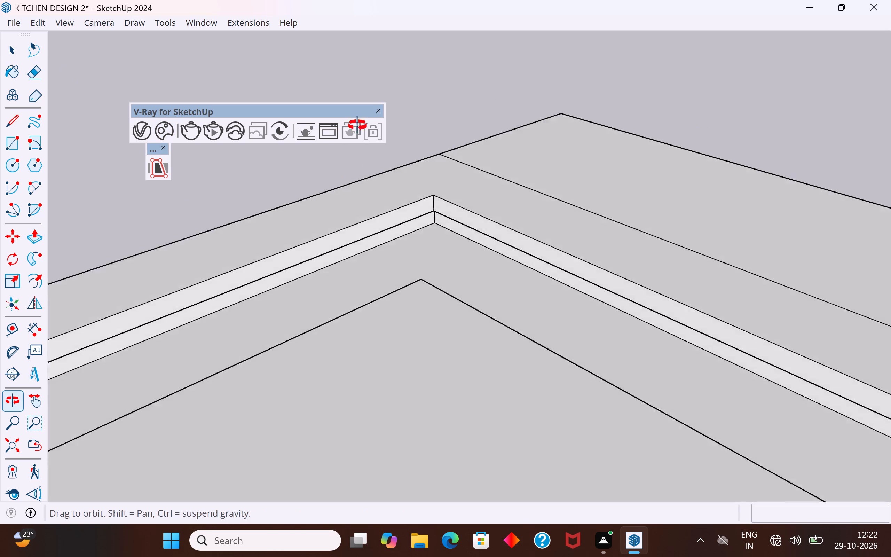
middle_drag(357, 125, 361, 112)
scroll(441, 229, up, 10)
middle_drag(443, 223, 566, 178)
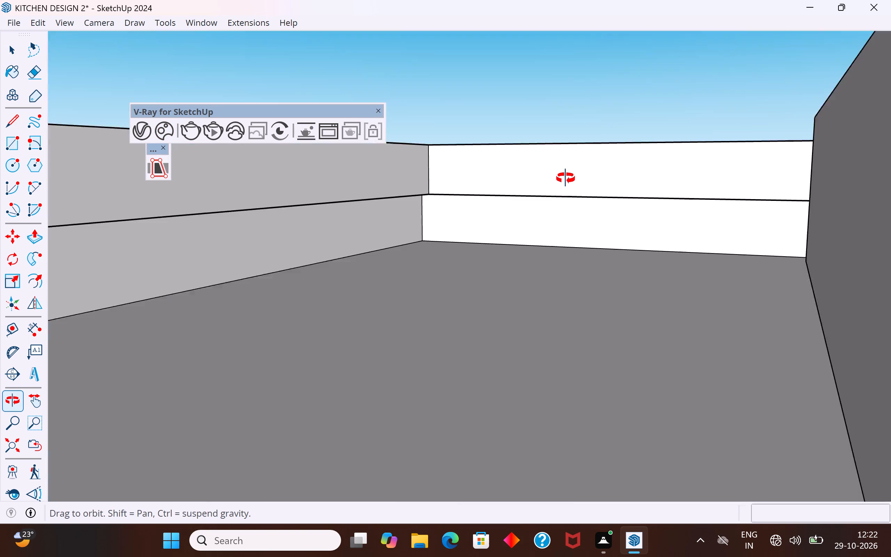
middle_drag(566, 178, 333, 311)
scroll(583, 184, down, 6)
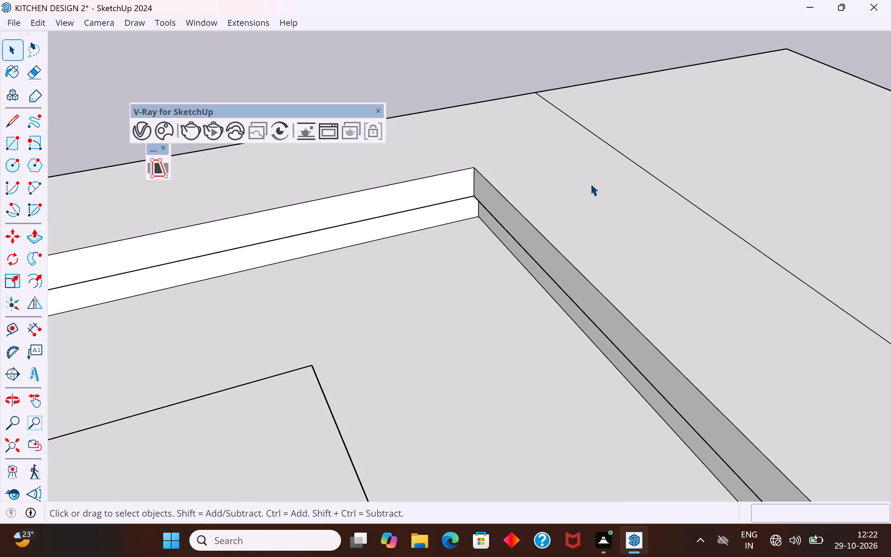
scroll(590, 183, down, 16)
middle_drag(553, 285, 401, 424)
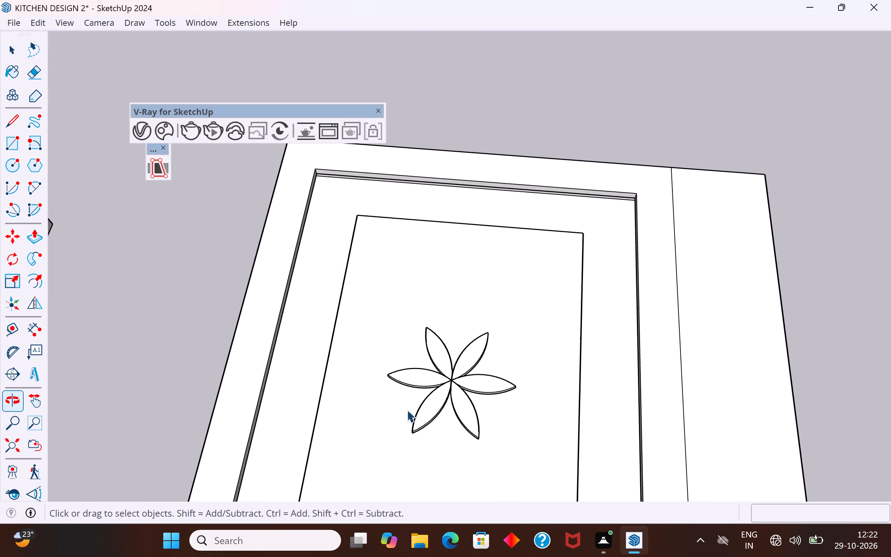
scroll(488, 219, down, 5)
middle_drag(484, 324, 585, 395)
scroll(521, 393, up, 2)
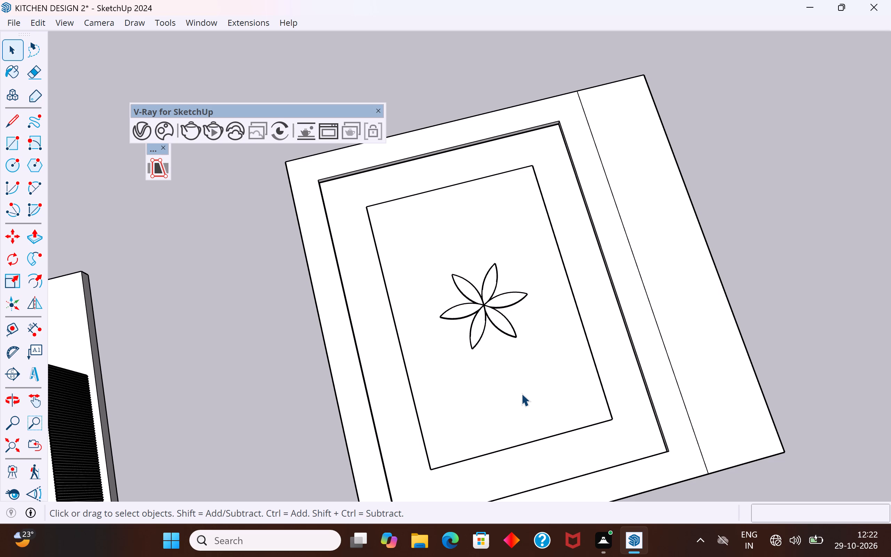
Place a guide line on the flower-decorated panel, parallel to its nearer short edge and about 10 5/16 inches inside it.
scroll(427, 301, down, 3)
middle_drag(511, 361, 463, 368)
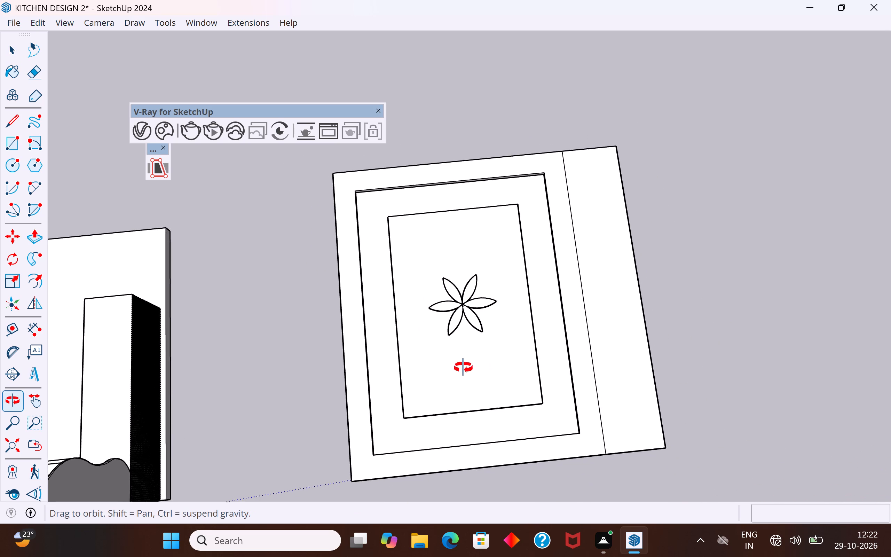
middle_drag(463, 368, 472, 365)
middle_drag(489, 349, 488, 318)
scroll(538, 311, up, 2)
middle_drag(703, 332, 680, 342)
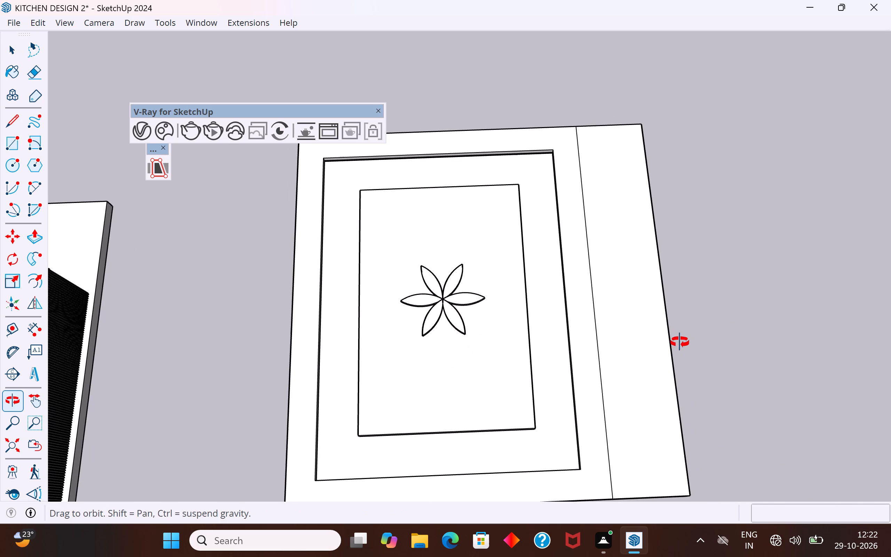
middle_drag(680, 342, 681, 342)
click(13, 330)
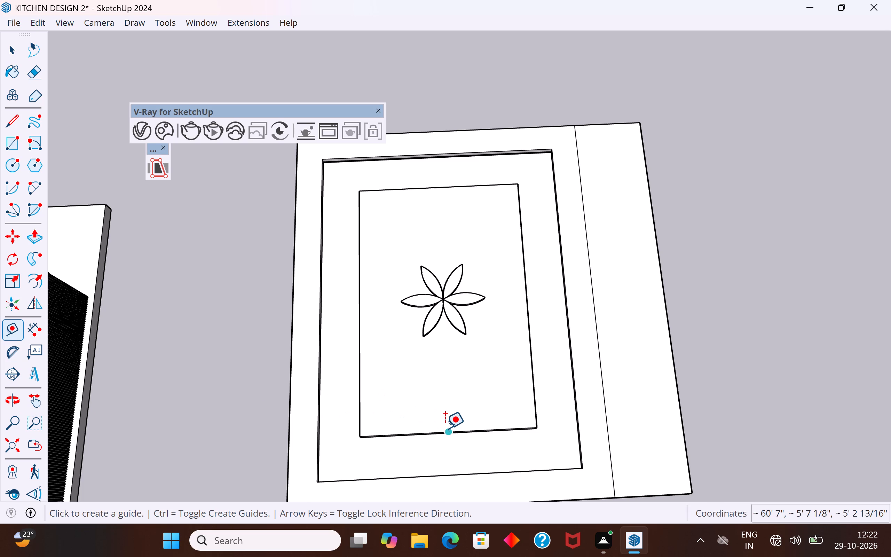
click(445, 428)
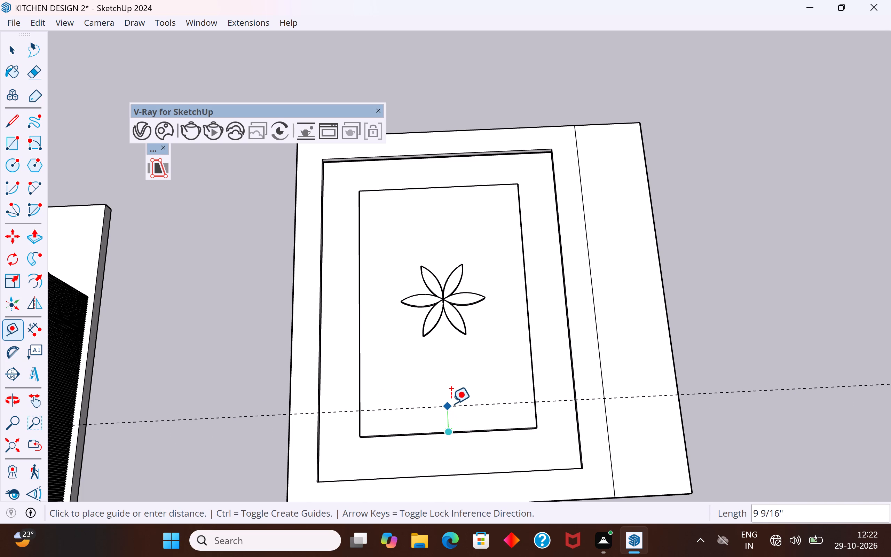
click(451, 403)
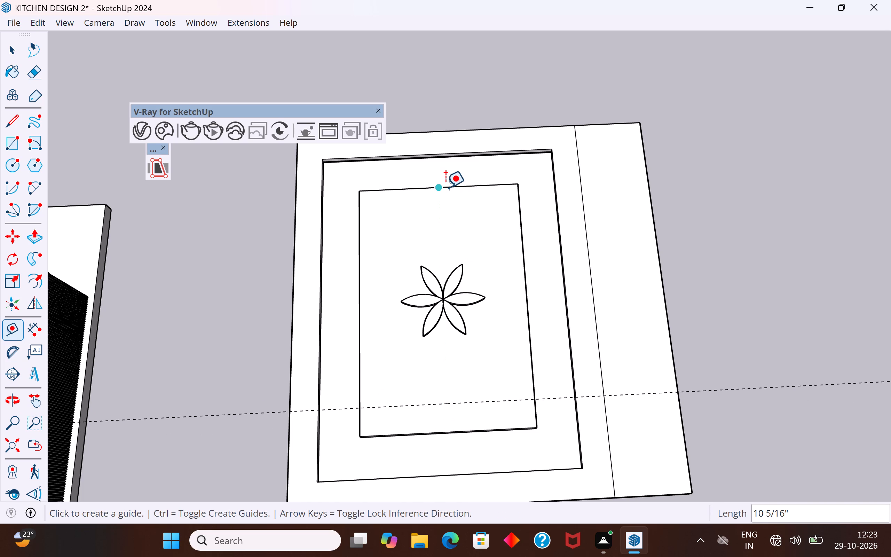
Measure the distance between the guide line and the flower-decorated panel's nearer short edge.
click(36, 328)
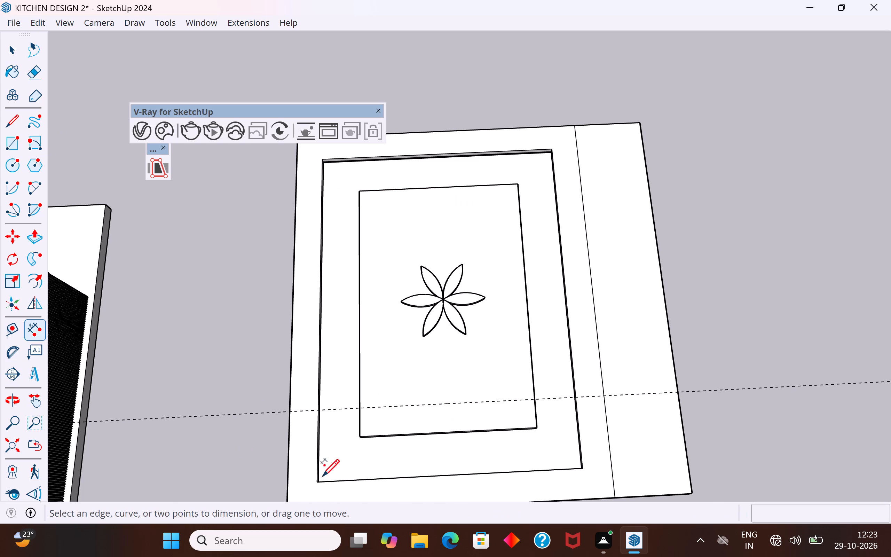
scroll(338, 449, up, 7)
click(377, 426)
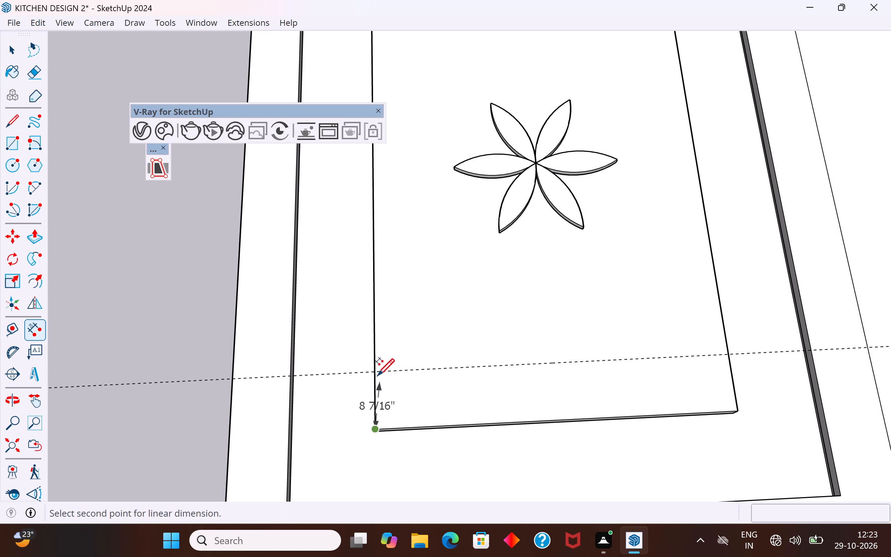
middle_drag(384, 381, 624, 241)
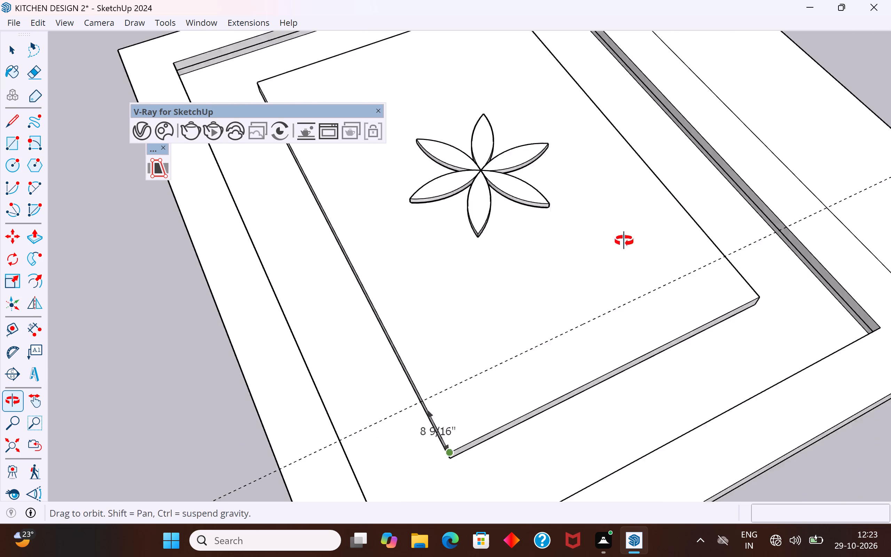
middle_drag(624, 241, 790, 104)
scroll(642, 334, up, 4)
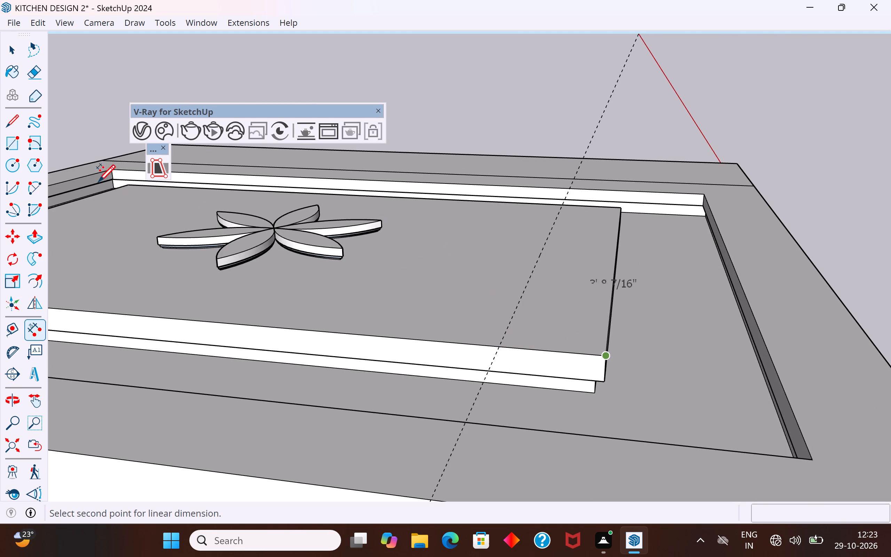
click(9, 48)
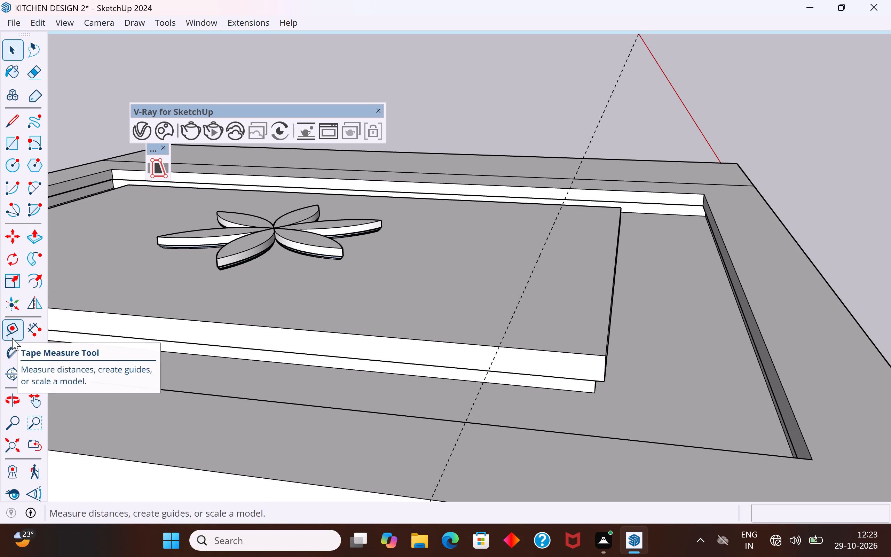
click(35, 334)
scroll(470, 382, up, 2)
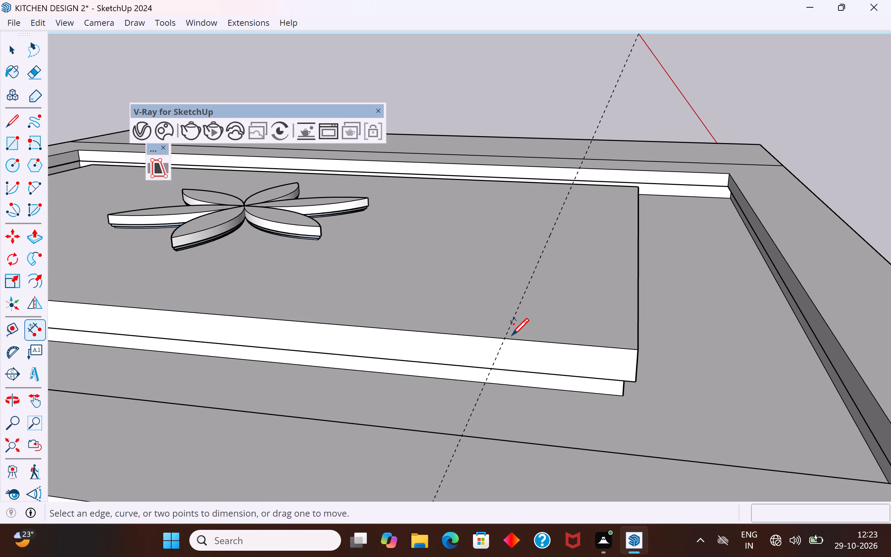
scroll(512, 334, up, 4)
click(568, 187)
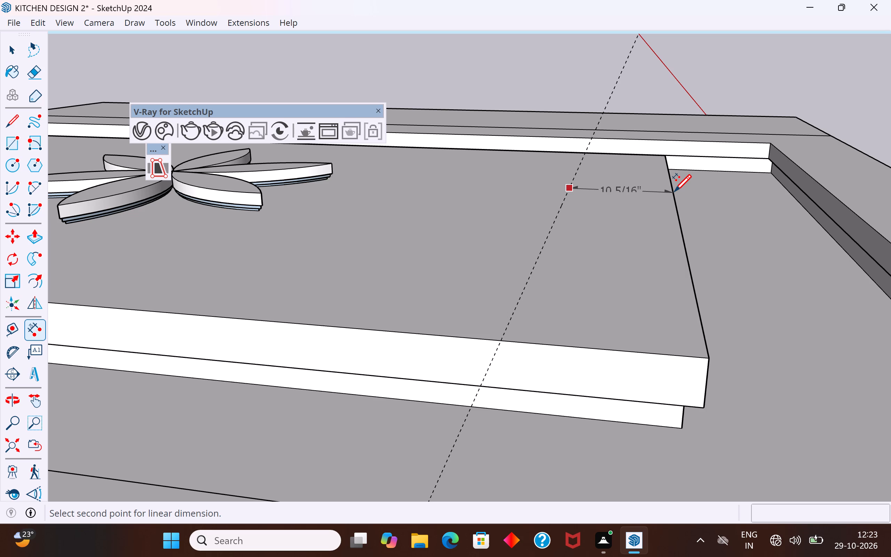
key(Escape)
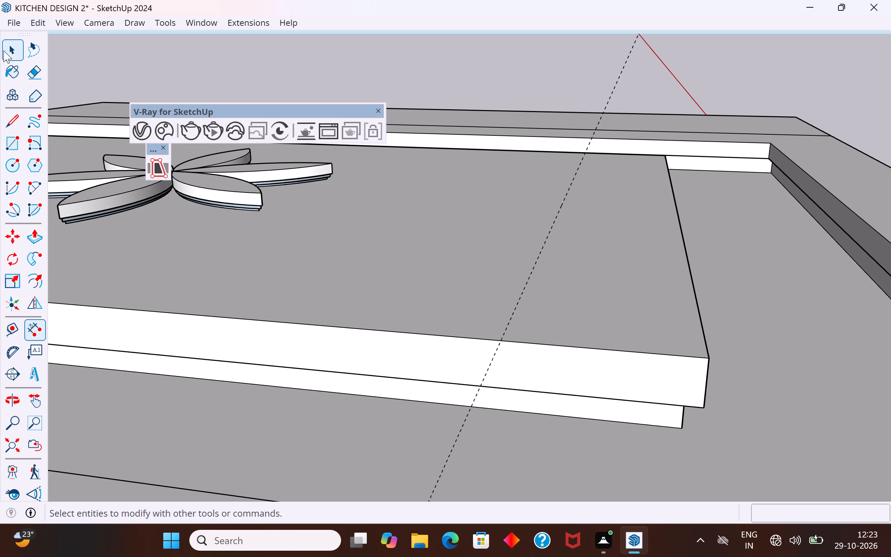
Delete the guide line running across the flower-decorated panel.
click(3, 50)
click(627, 63)
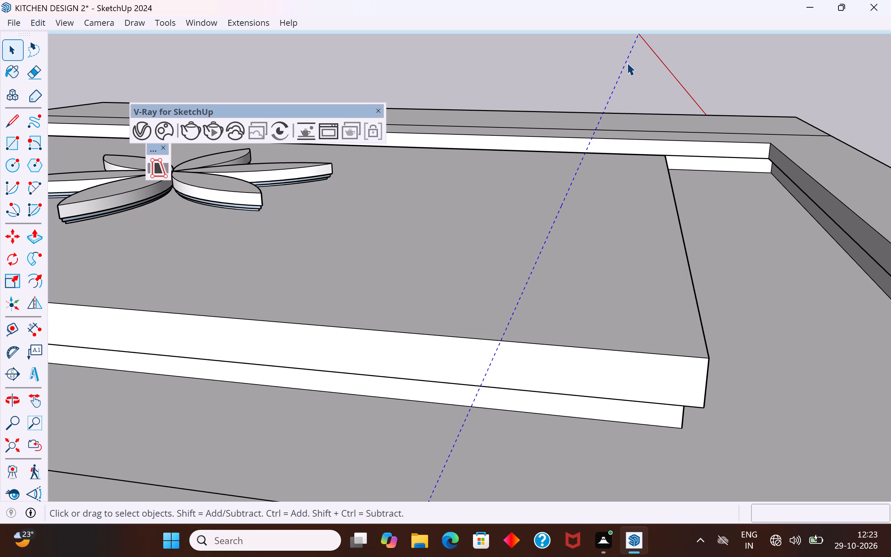
key(Delete)
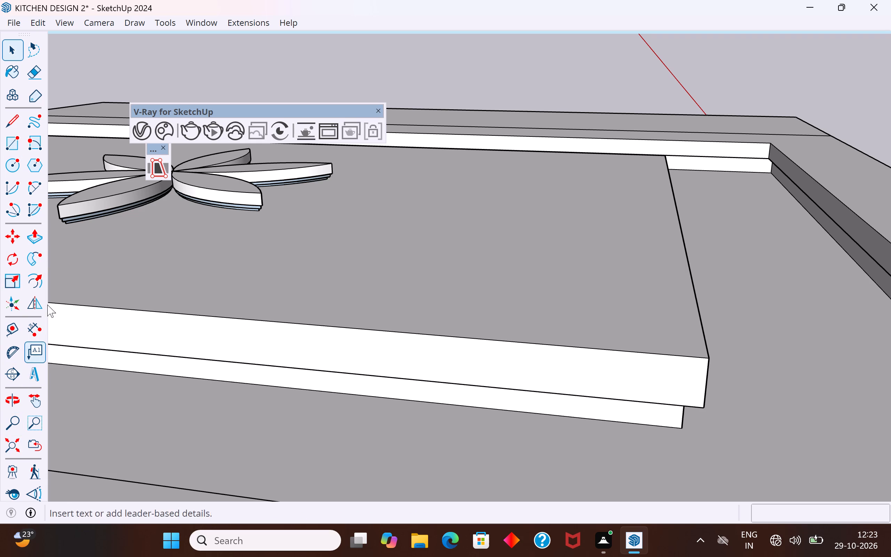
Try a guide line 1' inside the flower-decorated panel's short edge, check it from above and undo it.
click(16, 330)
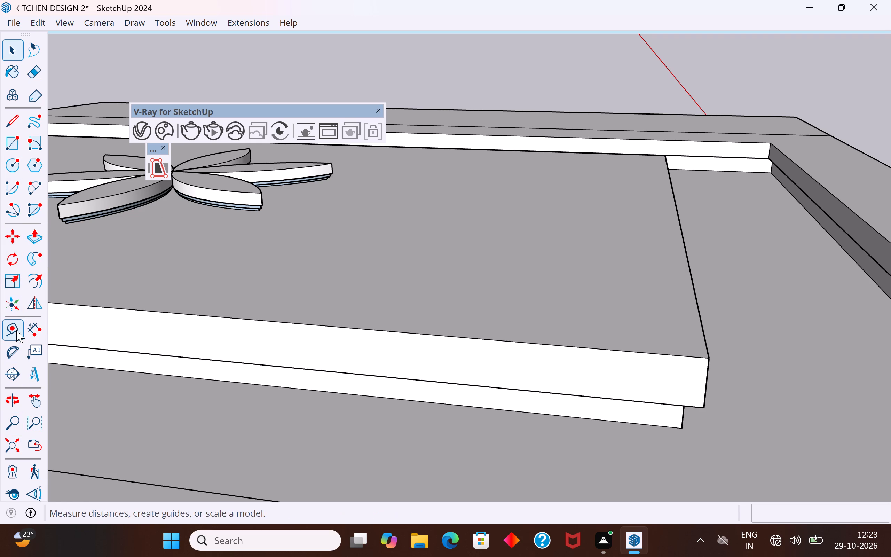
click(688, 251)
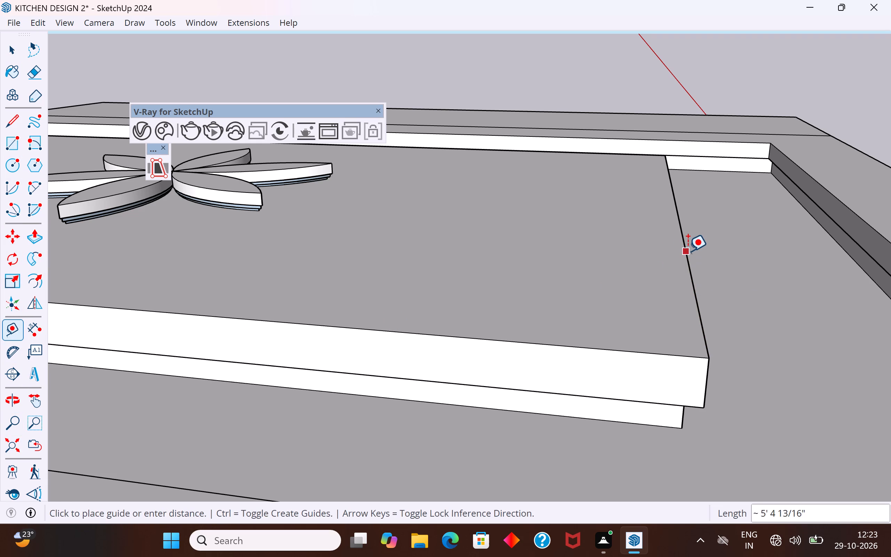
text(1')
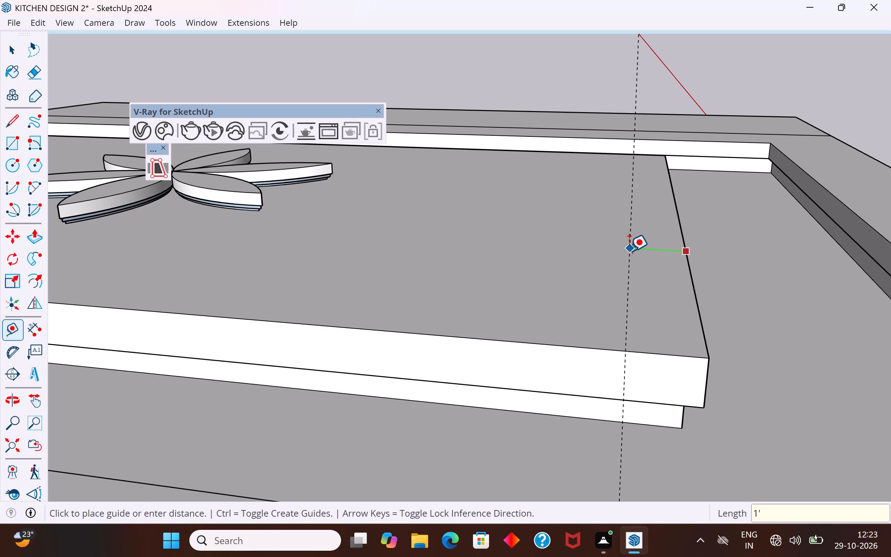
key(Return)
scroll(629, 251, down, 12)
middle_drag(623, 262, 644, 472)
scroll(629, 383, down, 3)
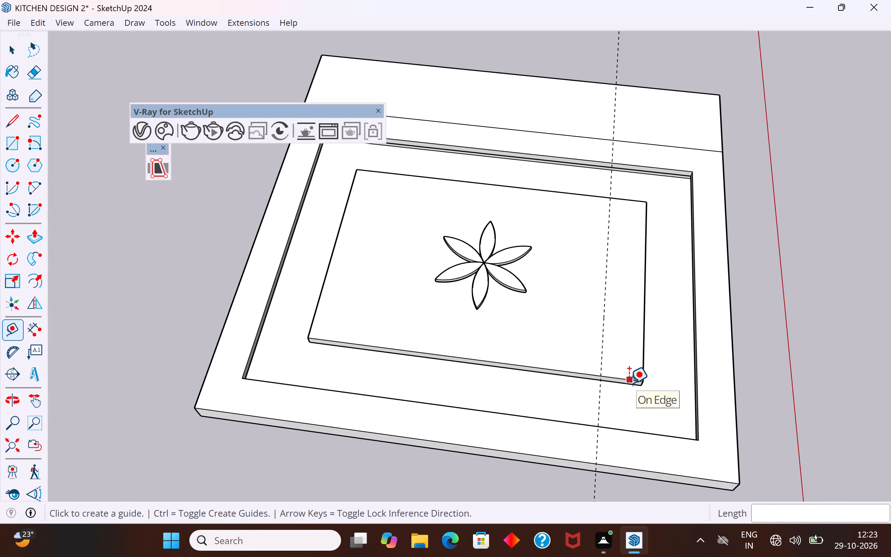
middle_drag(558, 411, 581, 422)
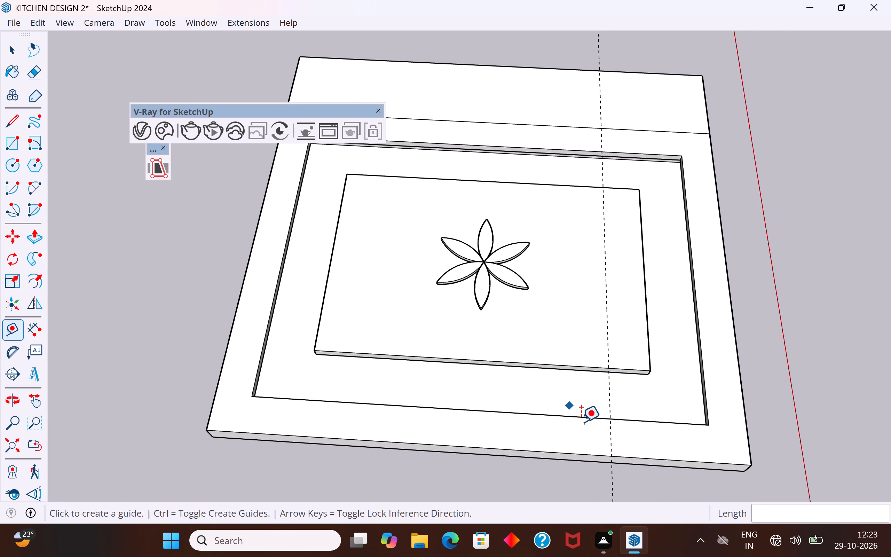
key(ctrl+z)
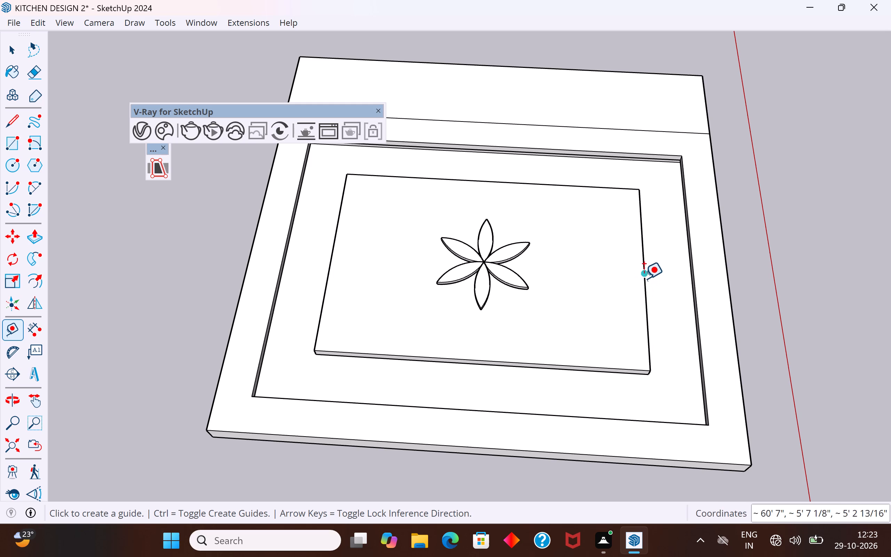
Place guide lines parallel to both short edges of the flower-decorated panel, each 10" inside its edge.
middle_drag(648, 343, 667, 266)
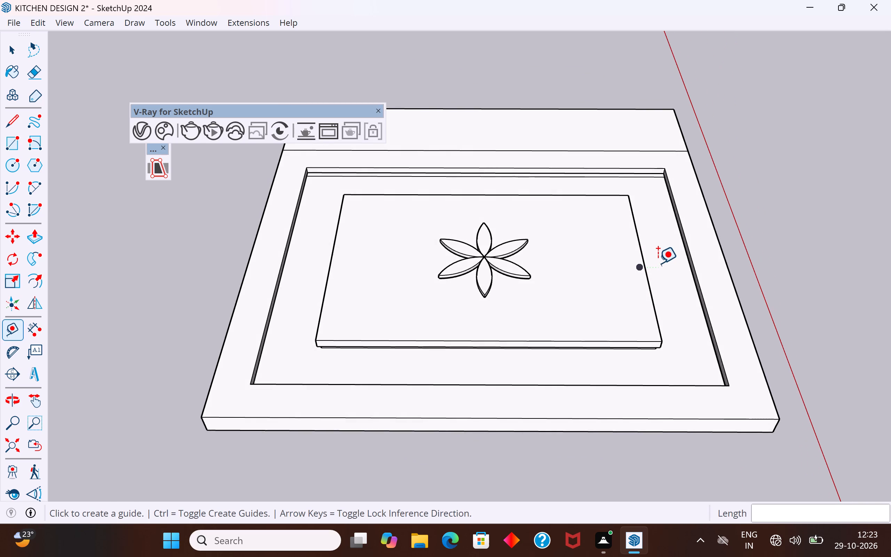
scroll(657, 264, up, 6)
click(638, 266)
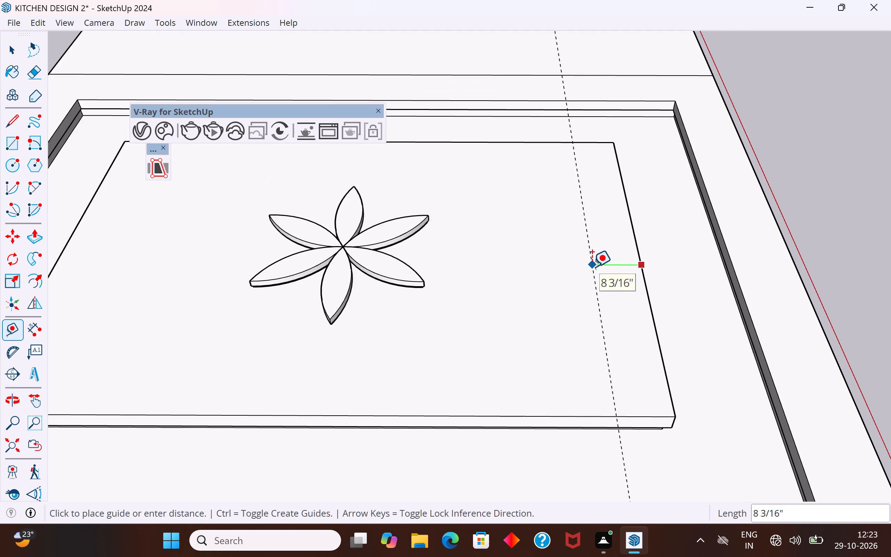
text(10")
key(Return)
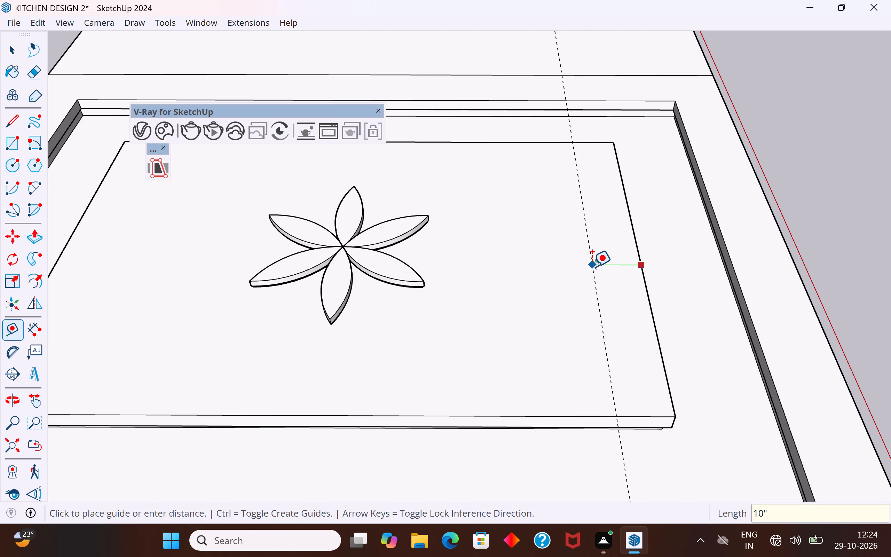
scroll(592, 267, down, 6)
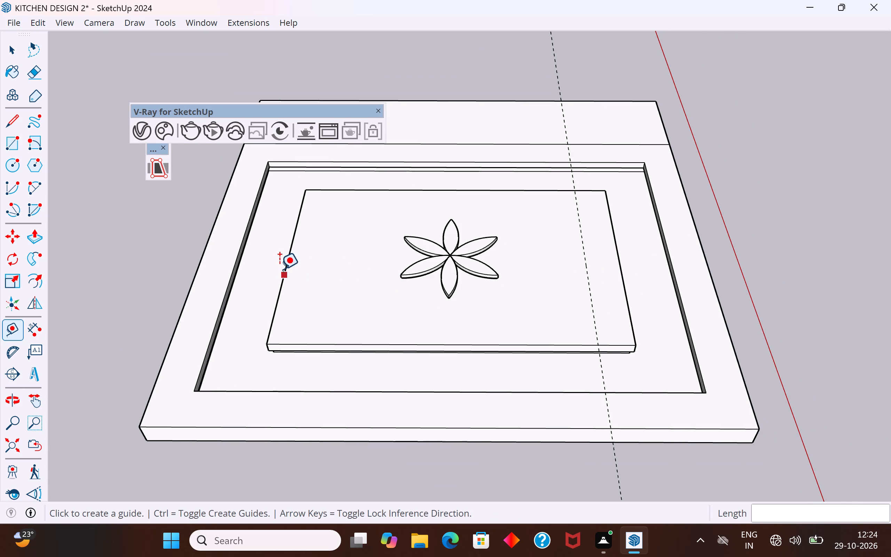
click(286, 258)
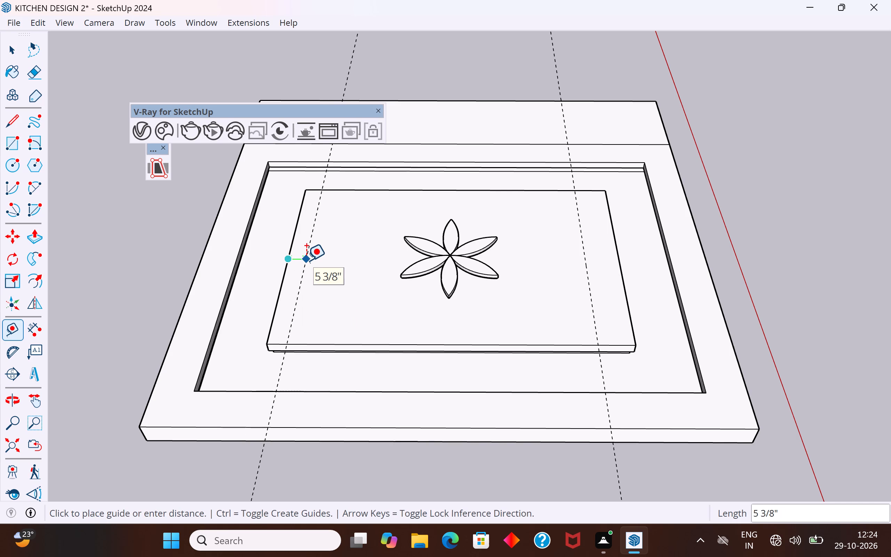
text(10")
key(Return)
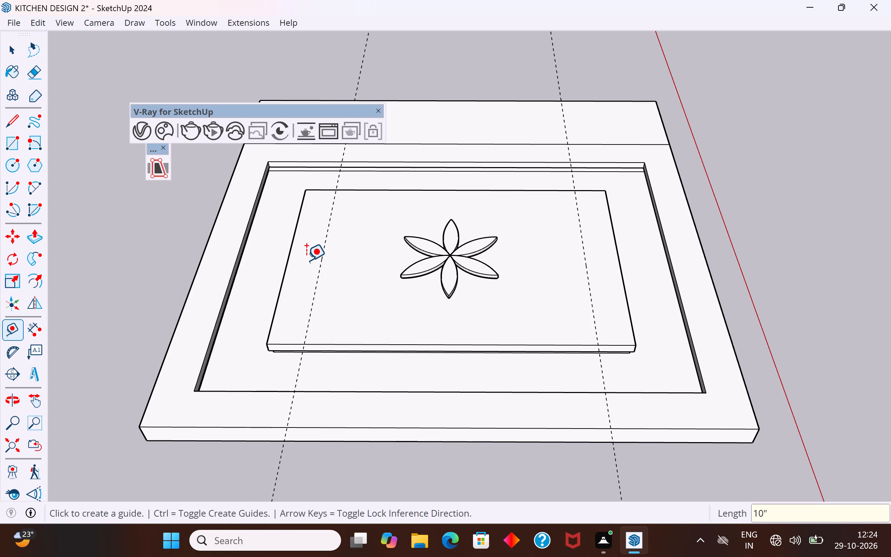
Place guide lines parallel to both long edges of the flower-decorated panel, each 10" inside its edge.
click(383, 346)
text(10")
key(Return)
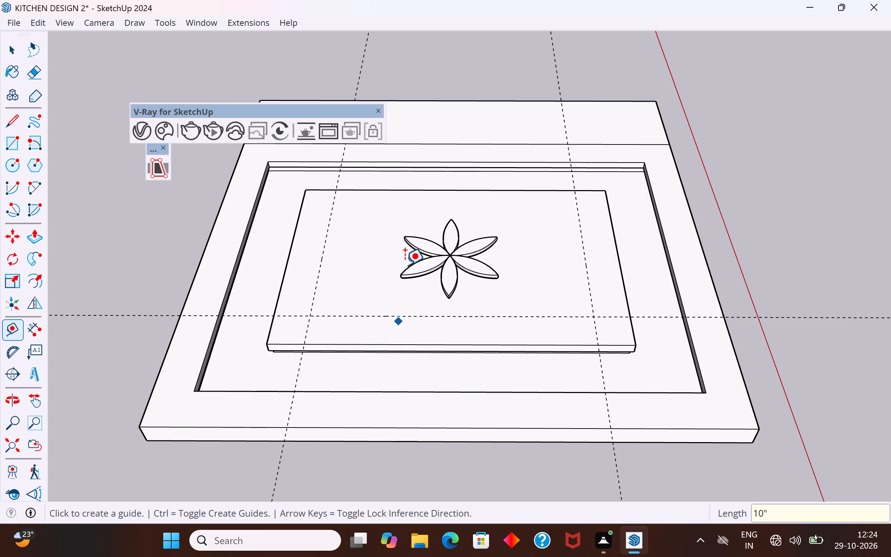
click(410, 190)
text(10")
key(Return)
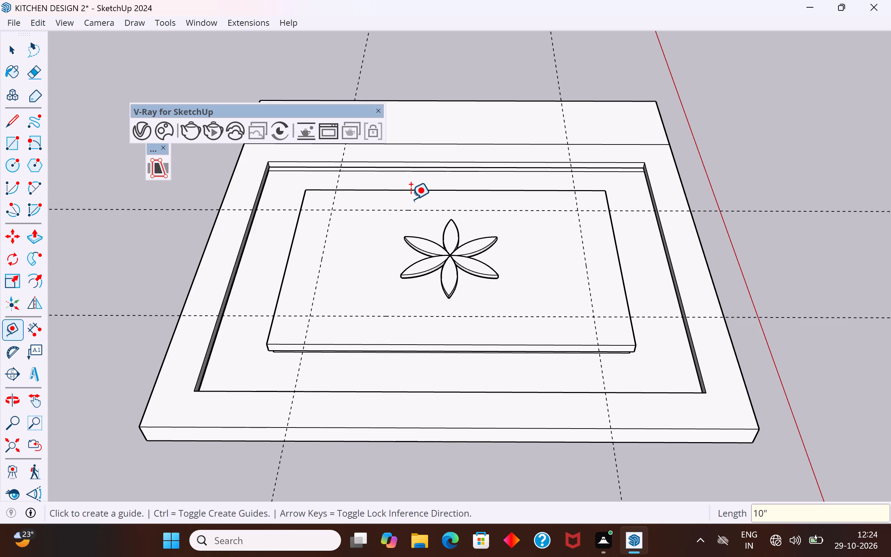
click(19, 60)
click(179, 58)
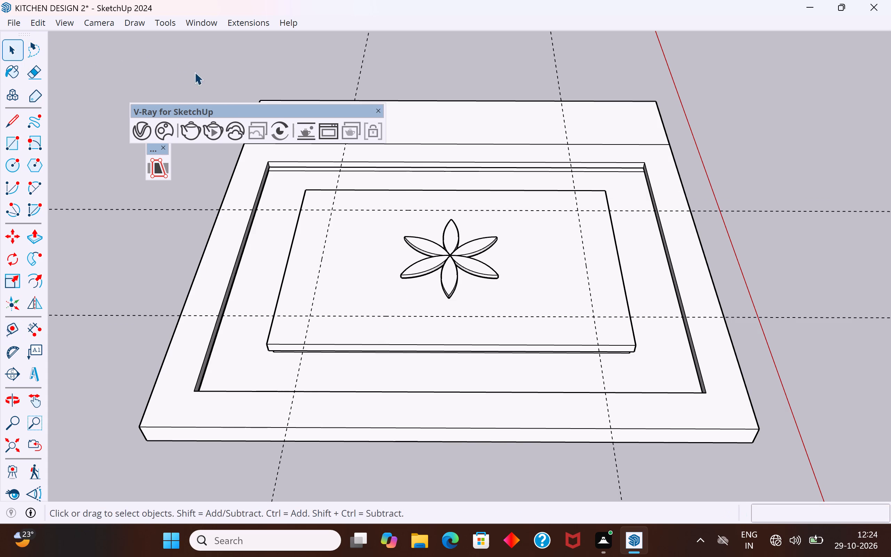
Draw a circle of about 3 13/16" radius on the flower-decorated panel, centred where two guide lines cross near one corner.
middle_drag(421, 263, 443, 387)
scroll(423, 367, down, 5)
middle_drag(614, 424, 581, 477)
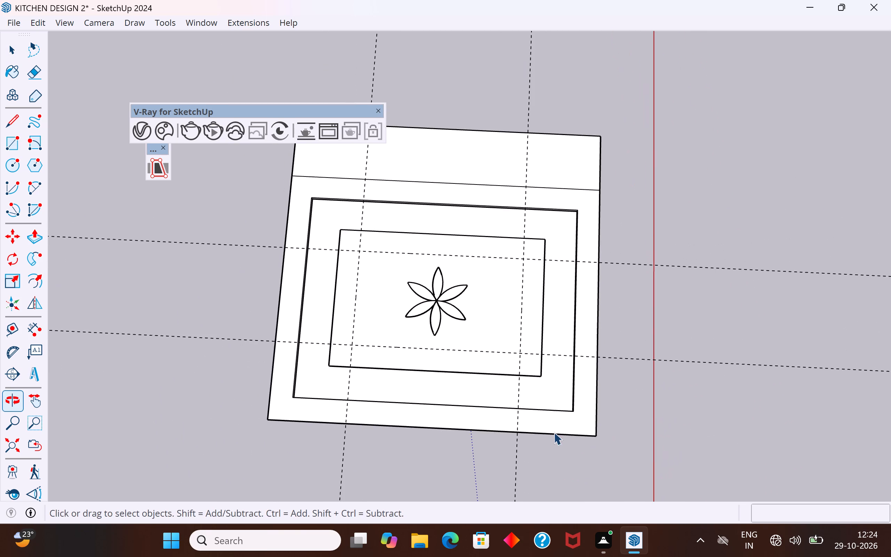
scroll(471, 314, up, 4)
middle_drag(535, 318, 574, 290)
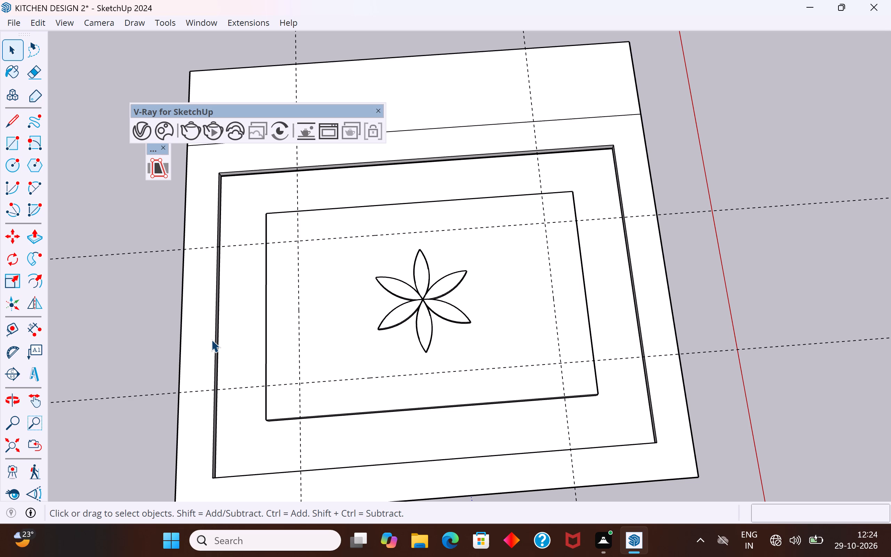
scroll(348, 241, down, 3)
middle_drag(488, 356, 448, 382)
scroll(493, 341, up, 7)
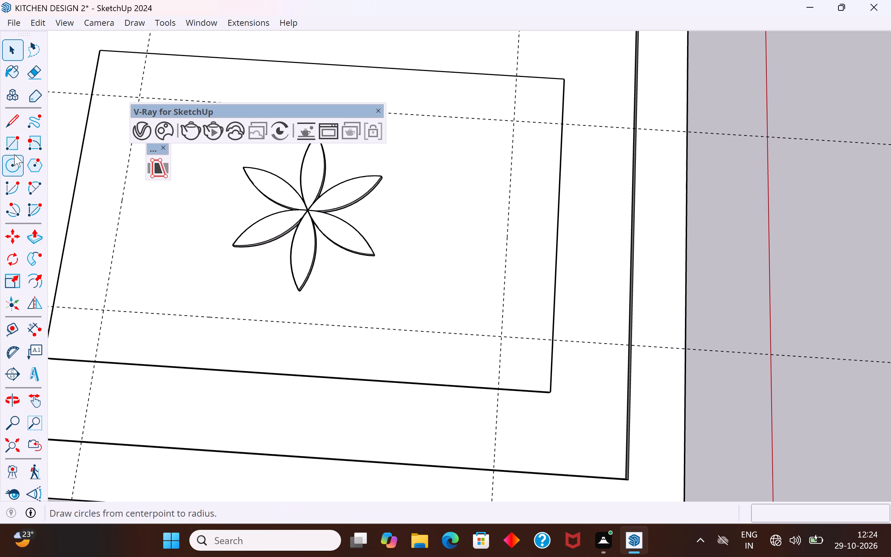
click(17, 162)
scroll(457, 359, up, 4)
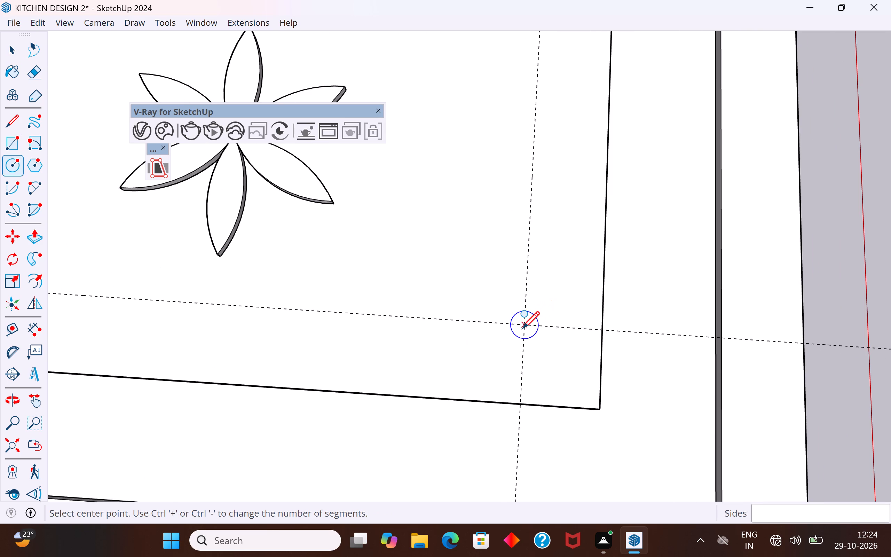
click(526, 325)
scroll(541, 338, up, 1)
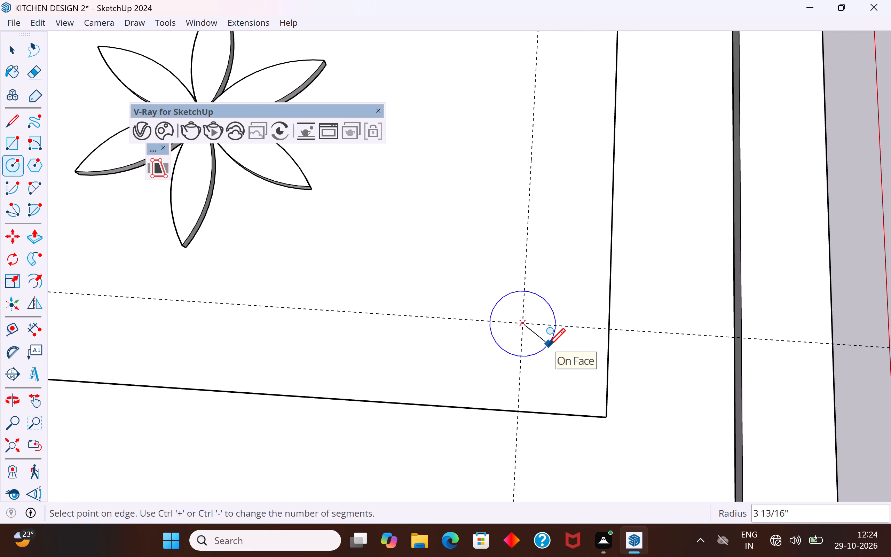
click(548, 344)
click(18, 51)
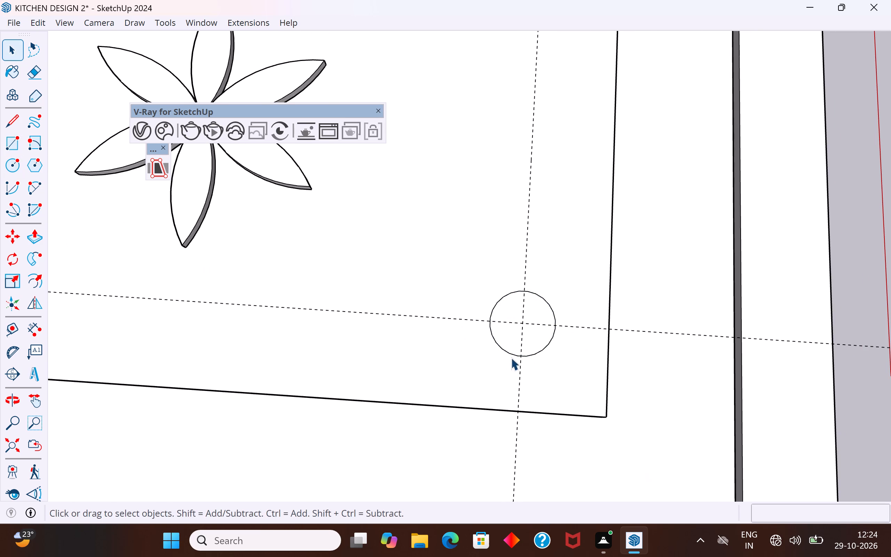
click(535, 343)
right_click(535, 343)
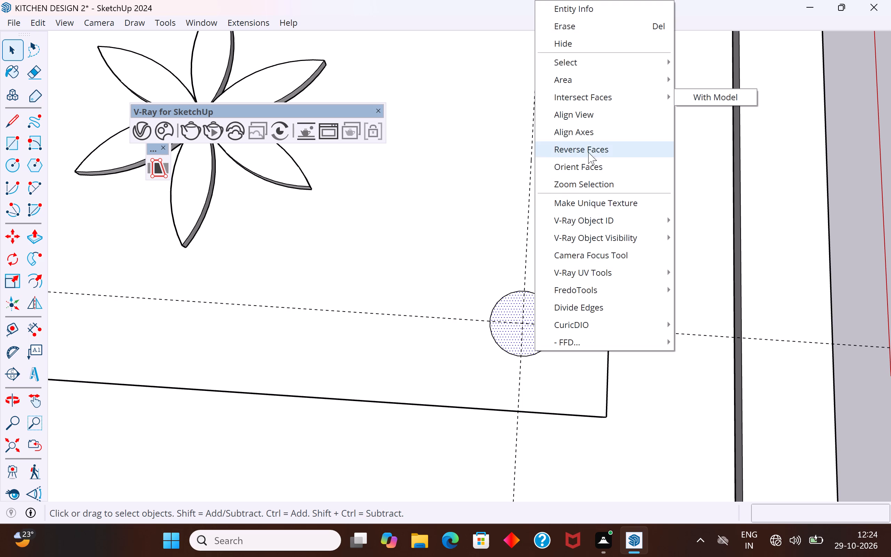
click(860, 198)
Make a component from the circle and its face at the guide crossing on the flower-decorated panel.
click(544, 332)
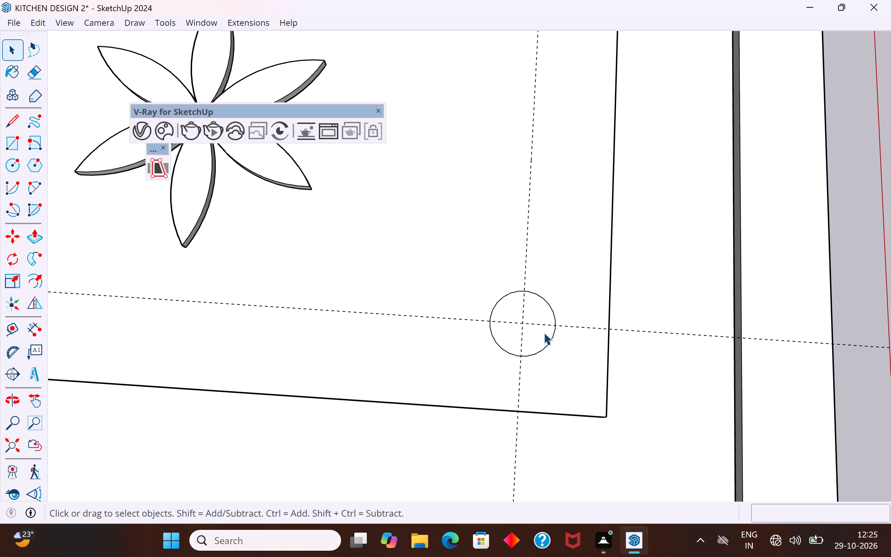
middle_drag(557, 342, 533, 166)
middle_drag(527, 342, 522, 237)
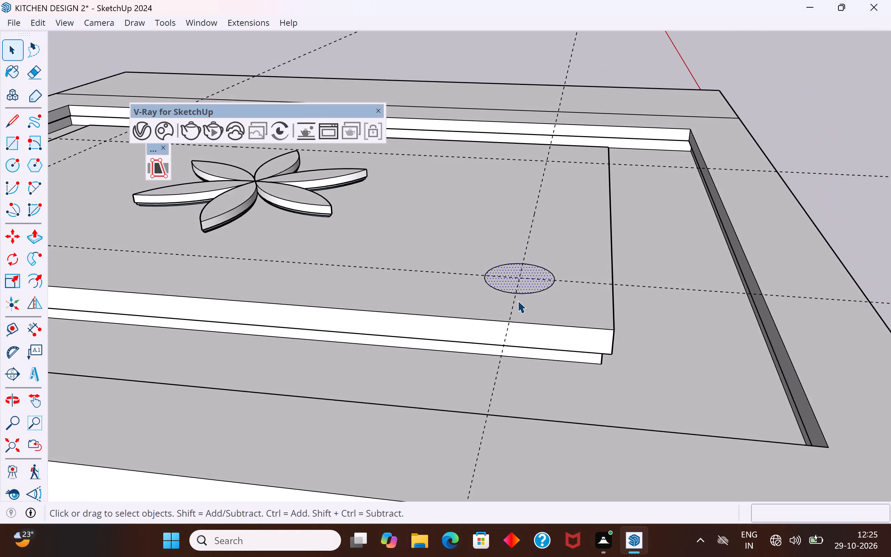
scroll(518, 302, up, 2)
right_click(529, 281)
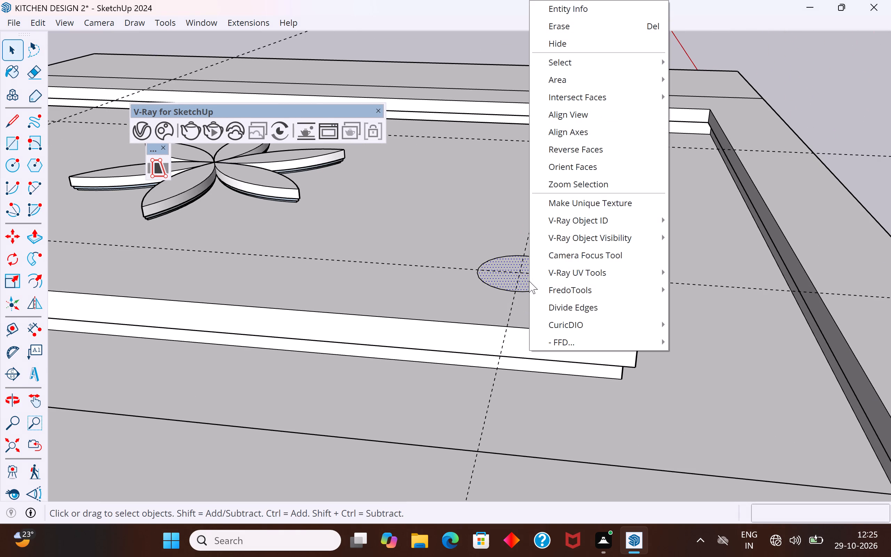
click(822, 109)
double_click(529, 278)
double_click(533, 283)
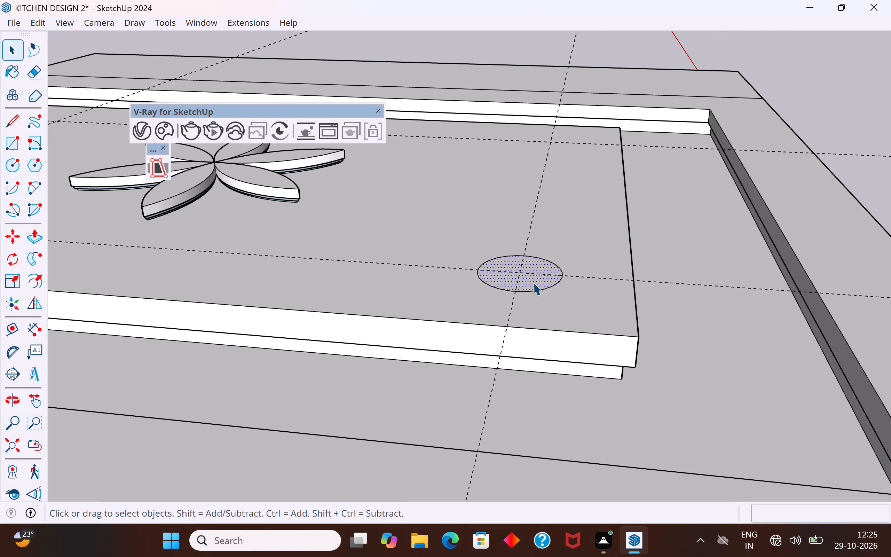
right_click(533, 283)
click(605, 118)
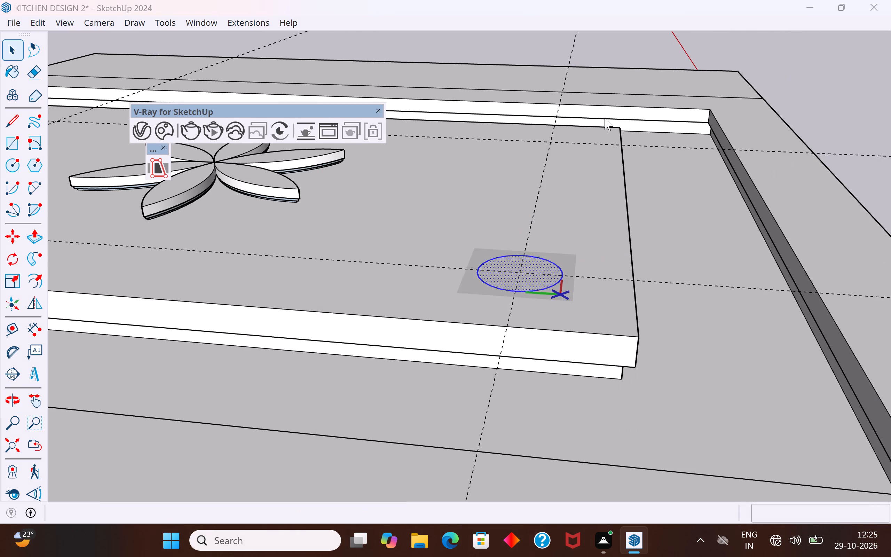
click(449, 445)
Copy the circle component from its centre to the other guide crossing along the same short edge of the panel.
scroll(421, 450, down, 3)
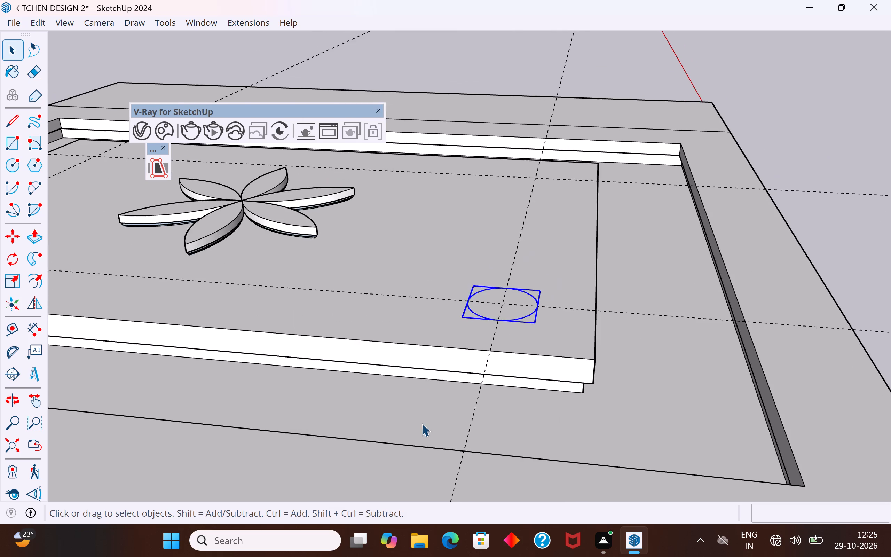
scroll(407, 322, down, 5)
middle_drag(774, 184, 269, 319)
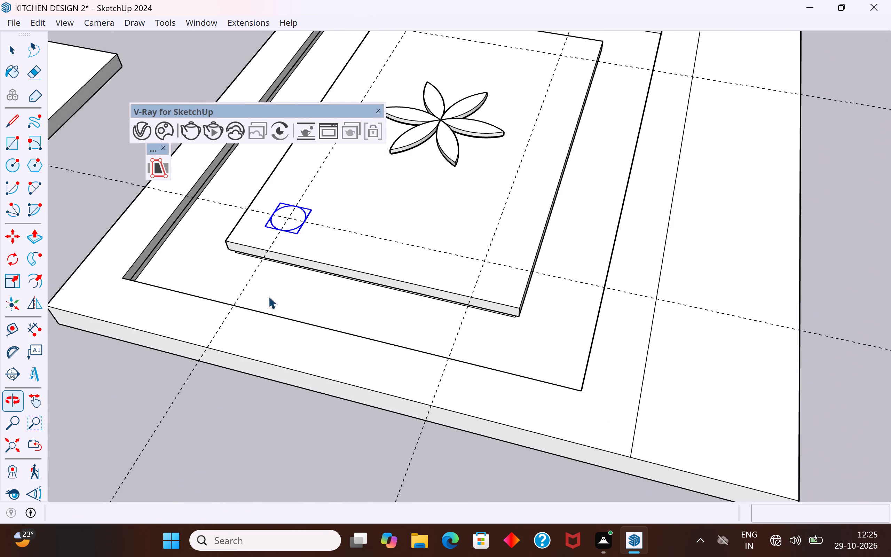
scroll(283, 232, up, 3)
click(292, 219)
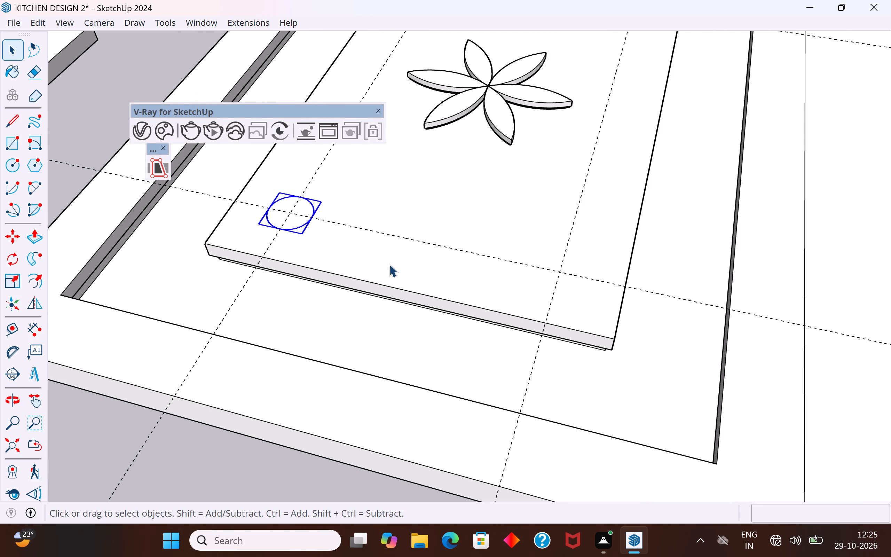
key(m)
scroll(308, 239, up, 2)
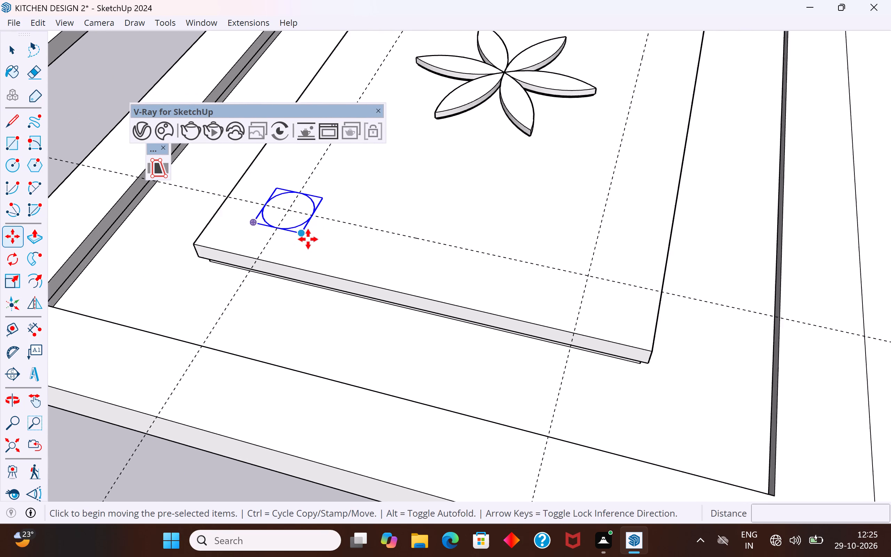
scroll(308, 239, up, 2)
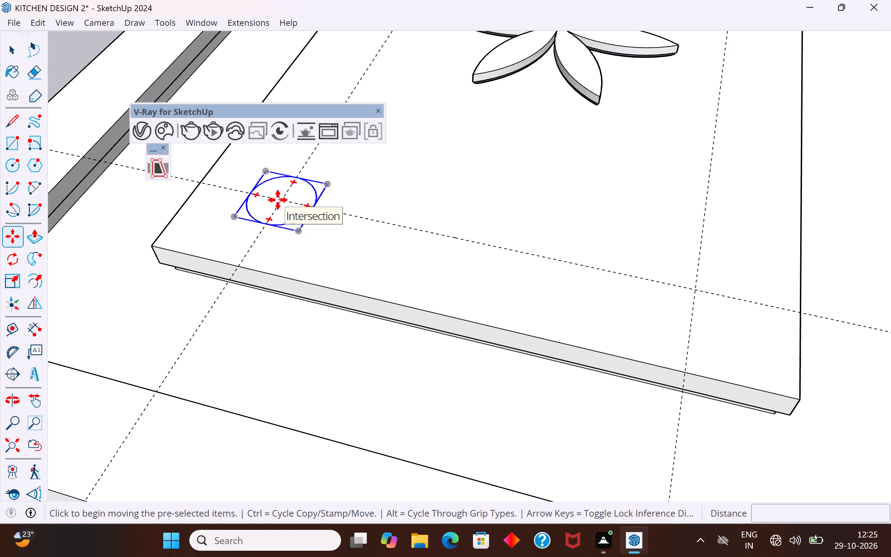
click(278, 200)
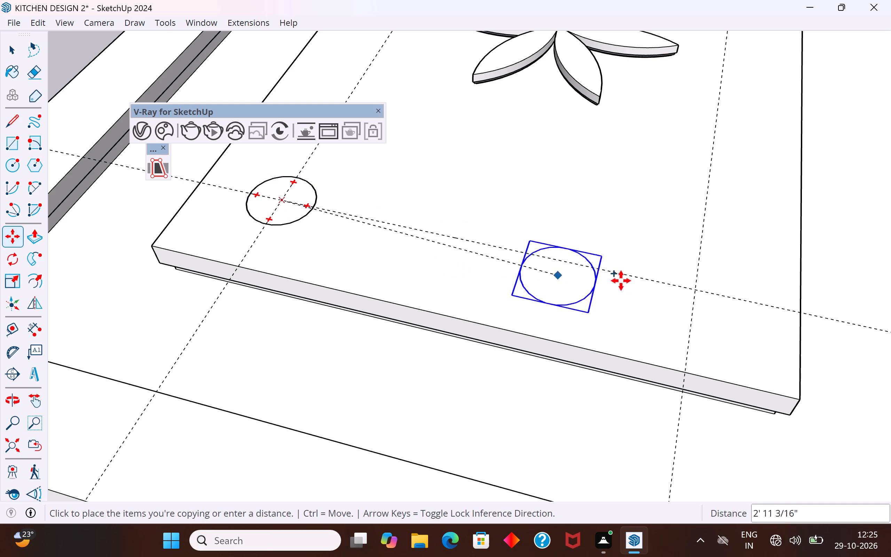
click(696, 291)
scroll(549, 358, down, 4)
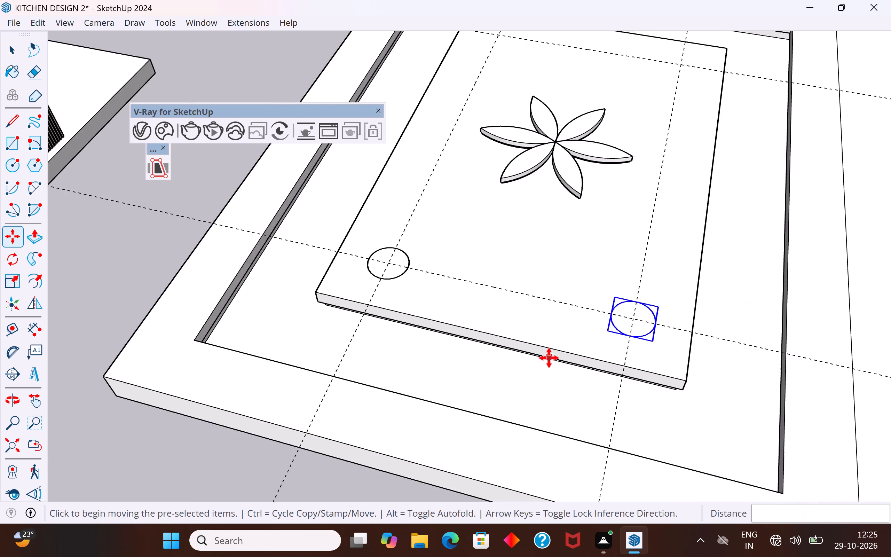
scroll(549, 358, down, 8)
middle_drag(669, 357, 342, 362)
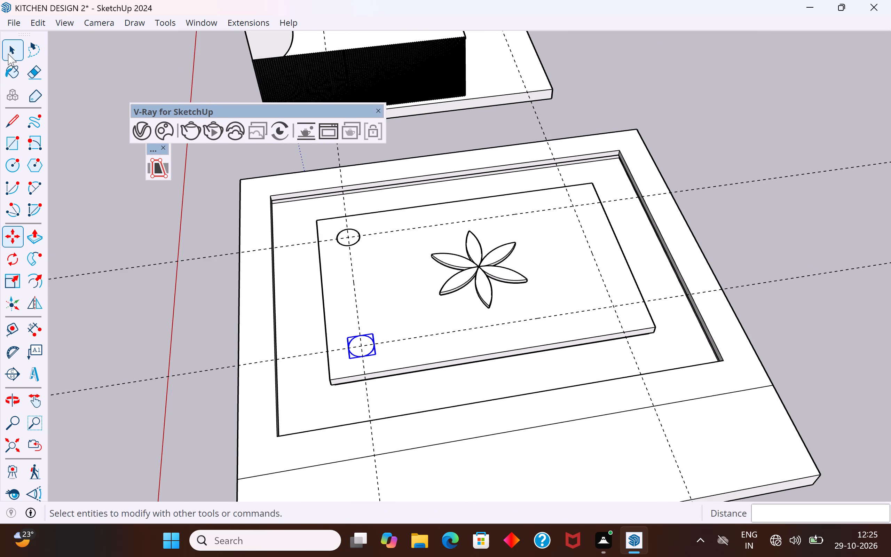
click(8, 54)
click(103, 199)
Copy both circle components about 6' 6 3/16" along the long guides to the crossings near the opposite short edge.
scroll(566, 282, down, 6)
middle_drag(567, 308, 475, 217)
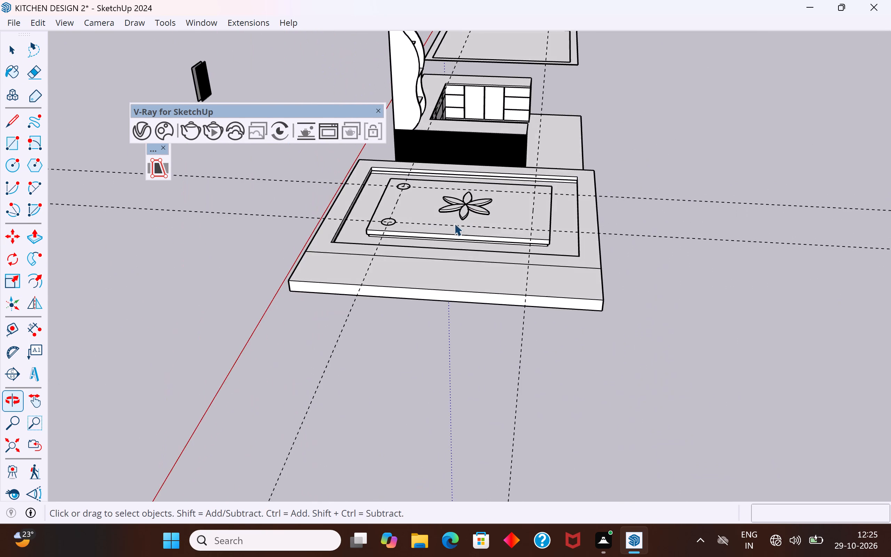
scroll(397, 191, up, 12)
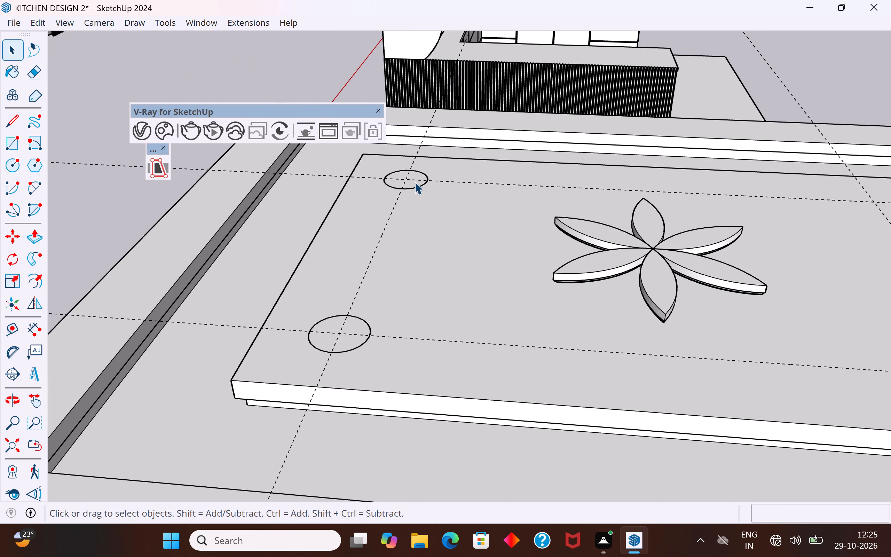
click(415, 182)
click(408, 183)
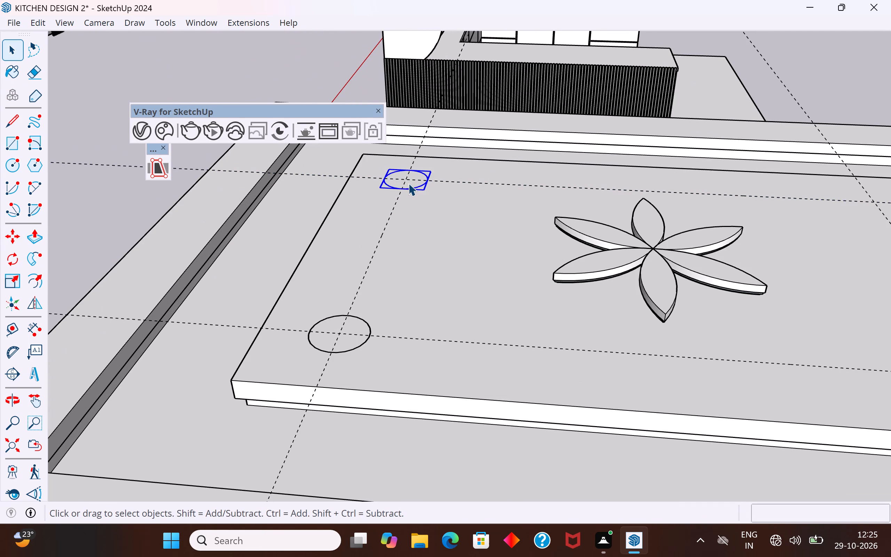
shift+click(355, 341)
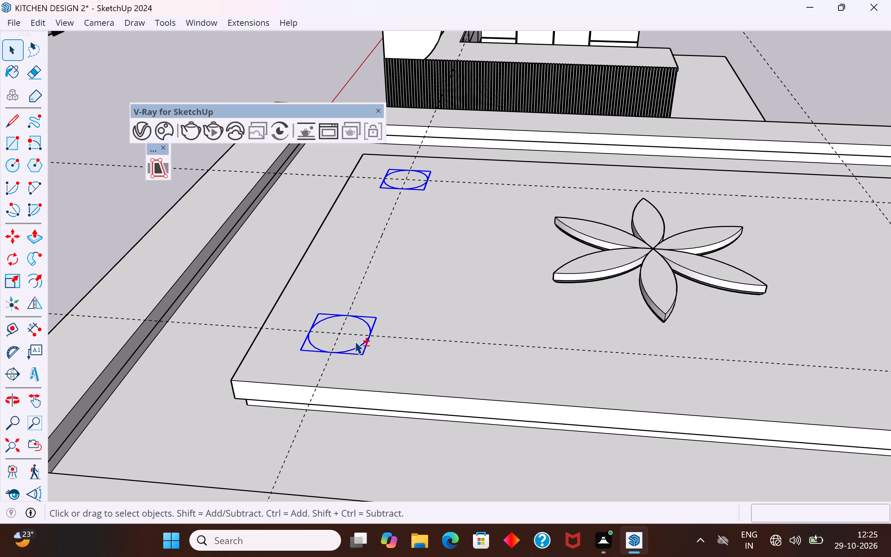
scroll(350, 344, down, 6)
middle_drag(412, 407, 426, 411)
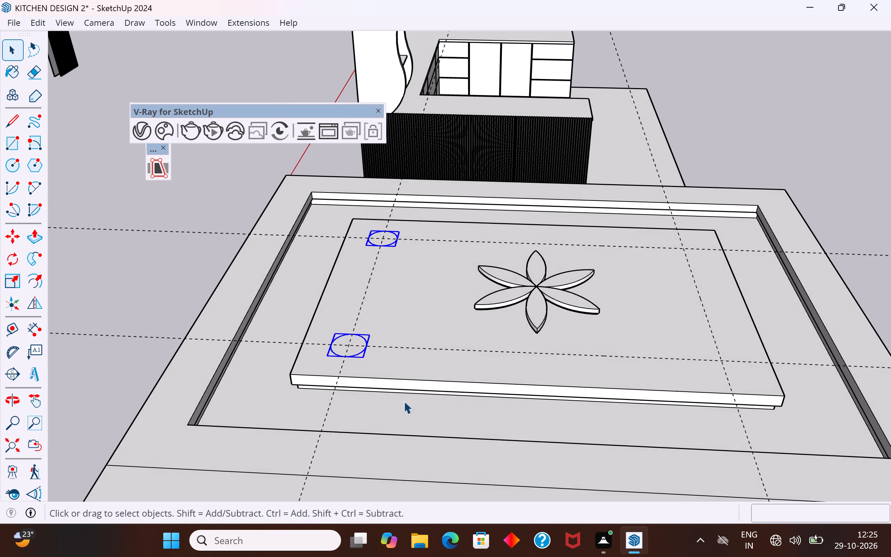
key(m)
click(346, 346)
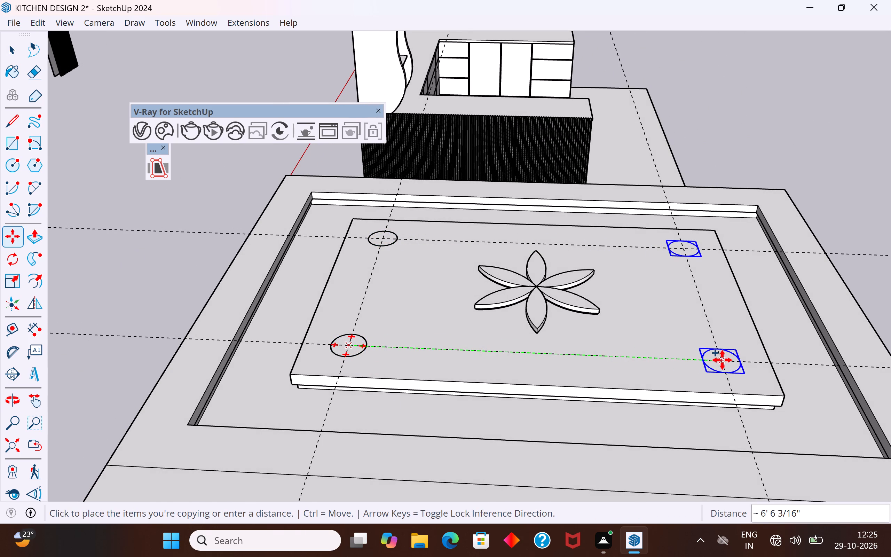
click(722, 360)
click(10, 53)
click(78, 154)
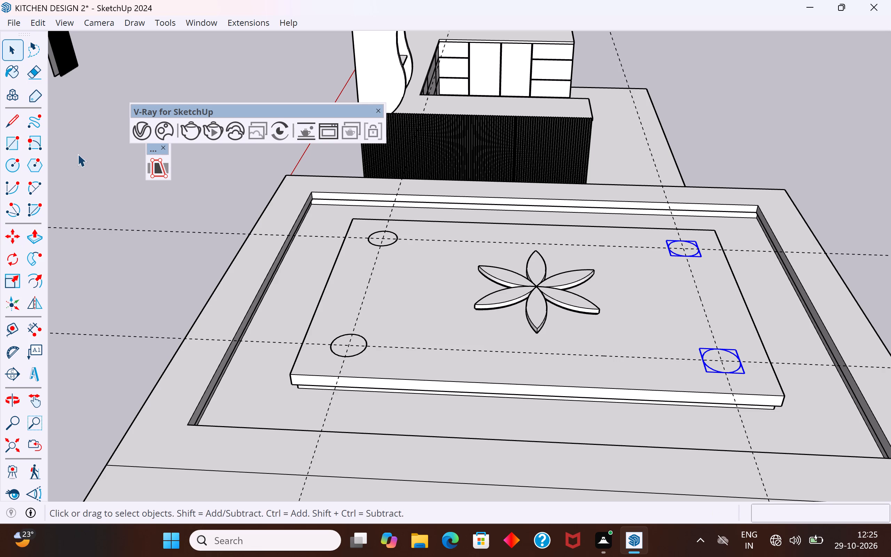
Inside one circle component, offset the circle outward about 9/16" to form a narrow ring.
scroll(303, 366, up, 8)
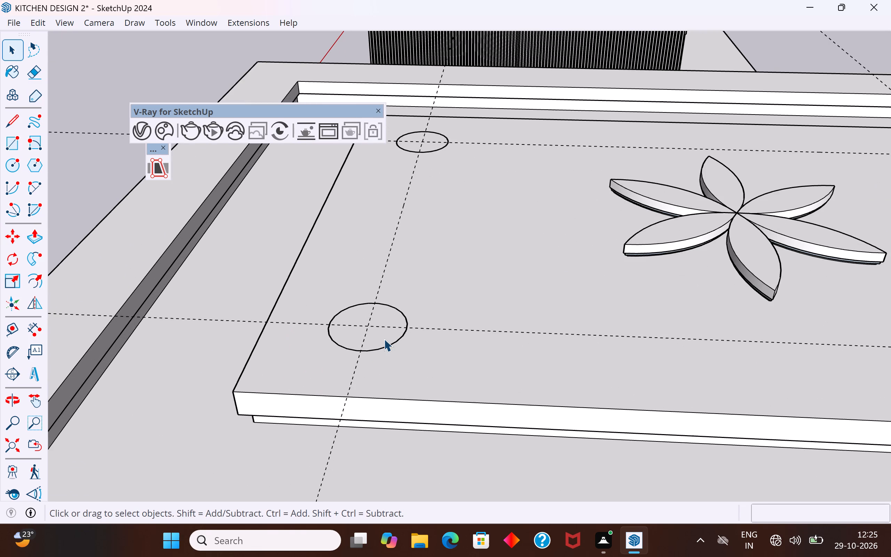
click(384, 339)
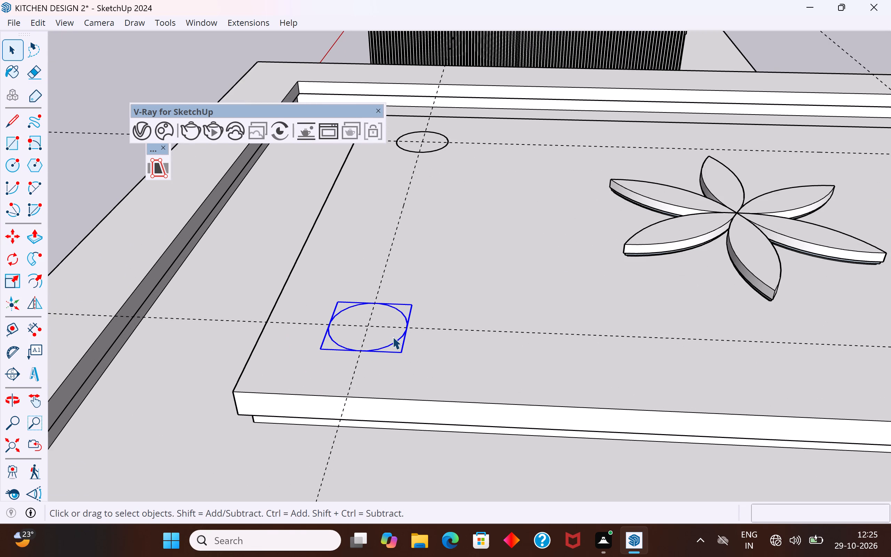
scroll(393, 337, up, 3)
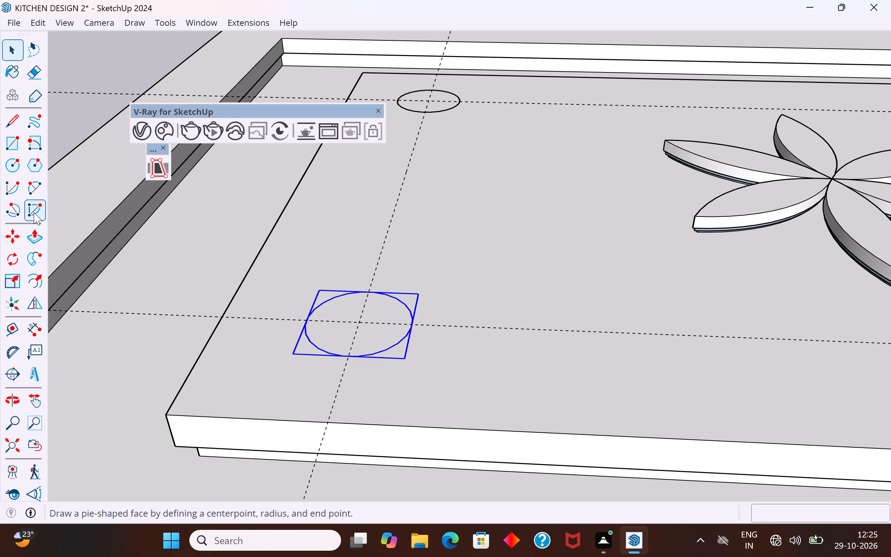
click(15, 260)
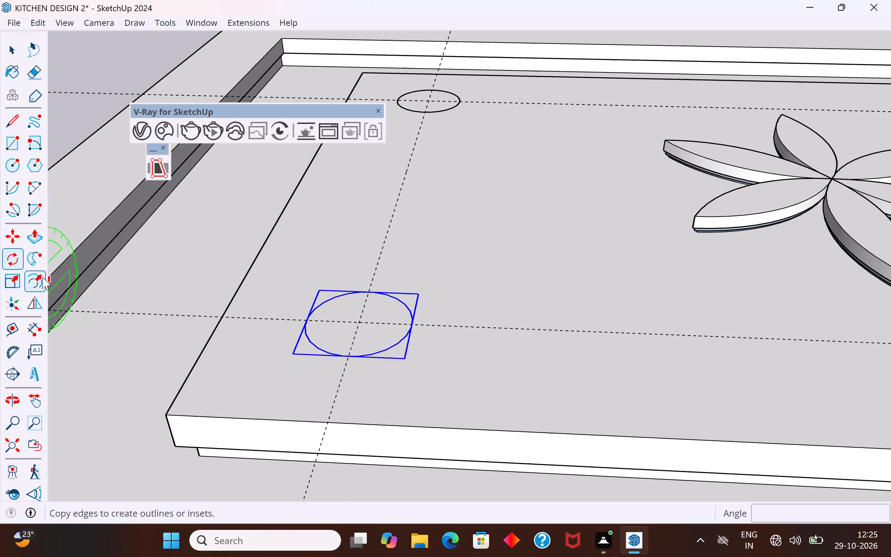
click(38, 278)
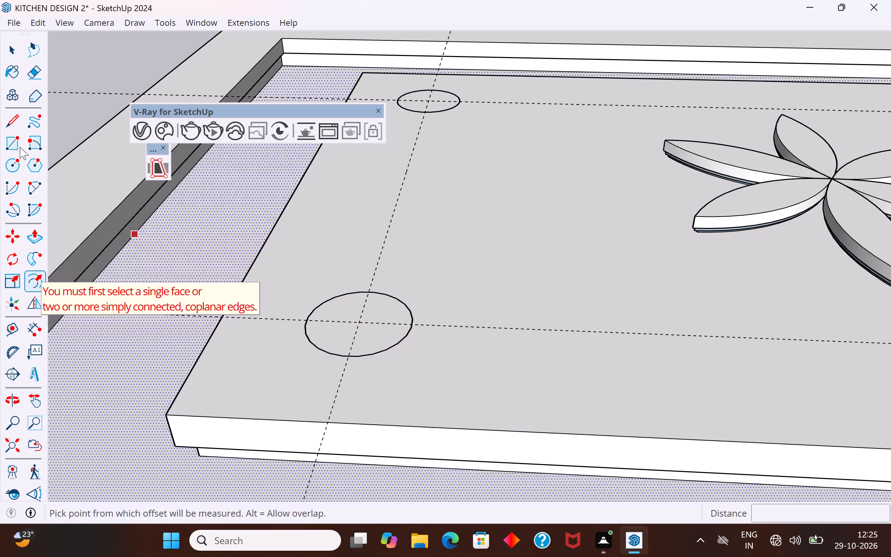
click(20, 52)
click(384, 333)
double_click(378, 335)
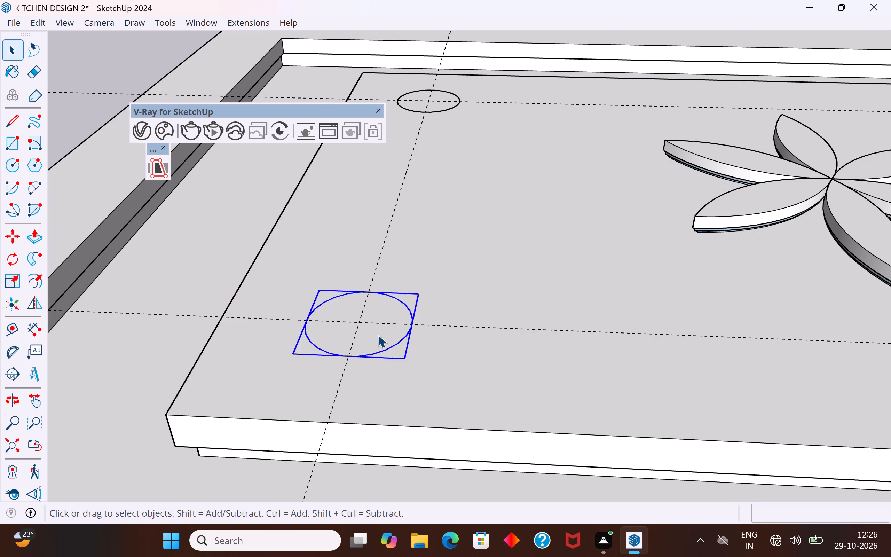
click(377, 335)
click(31, 280)
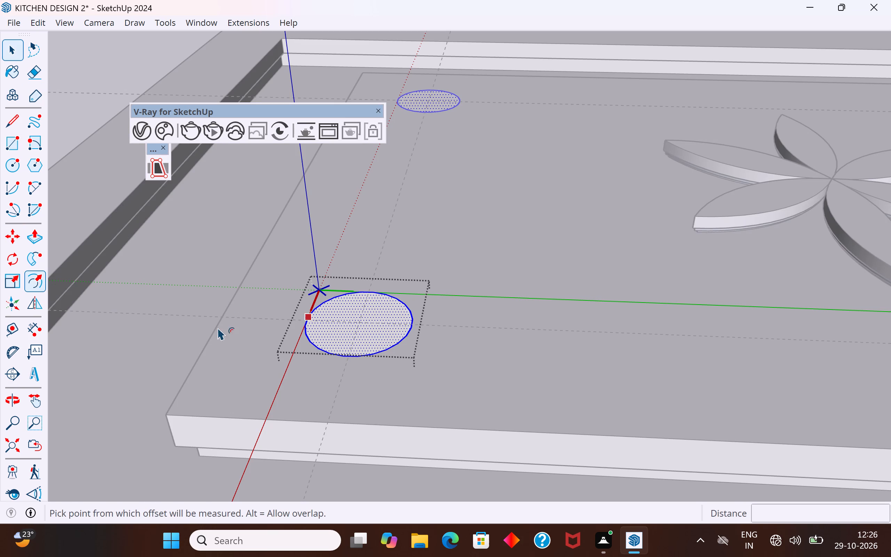
drag(393, 346, 402, 348)
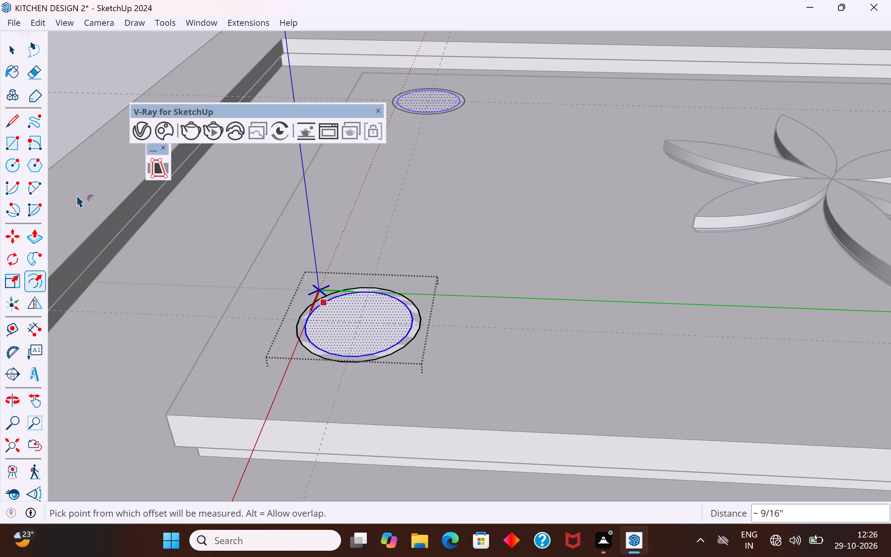
click(16, 50)
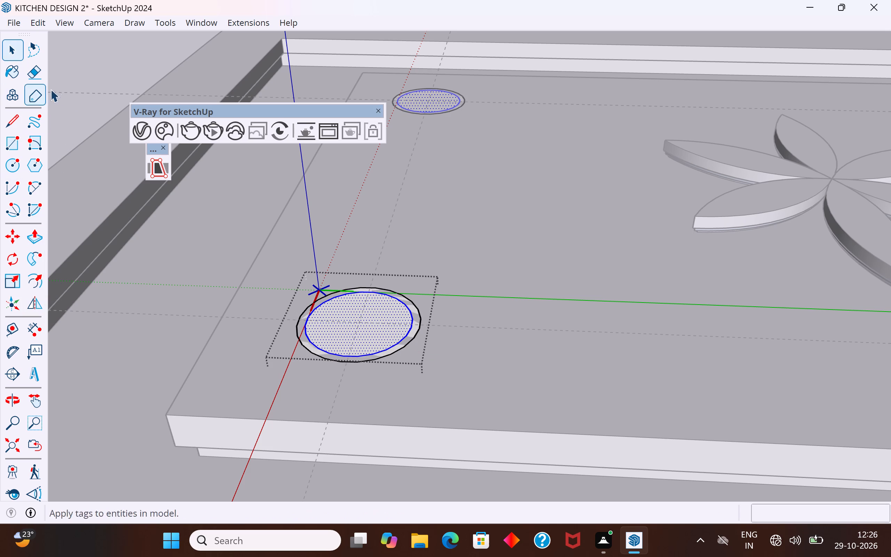
click(74, 99)
Inside the circle component, pull the narrow ring face up about 11/16".
scroll(401, 346, up, 6)
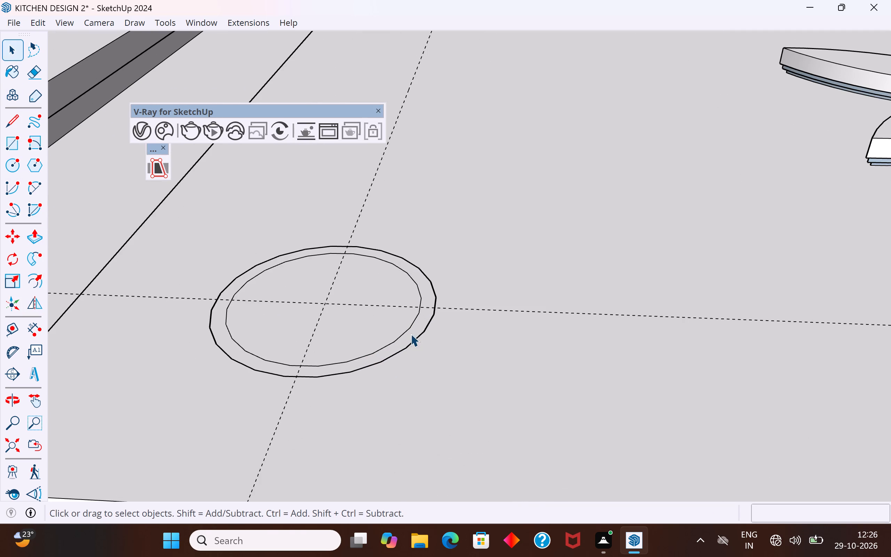
click(412, 334)
click(421, 317)
double_click(424, 316)
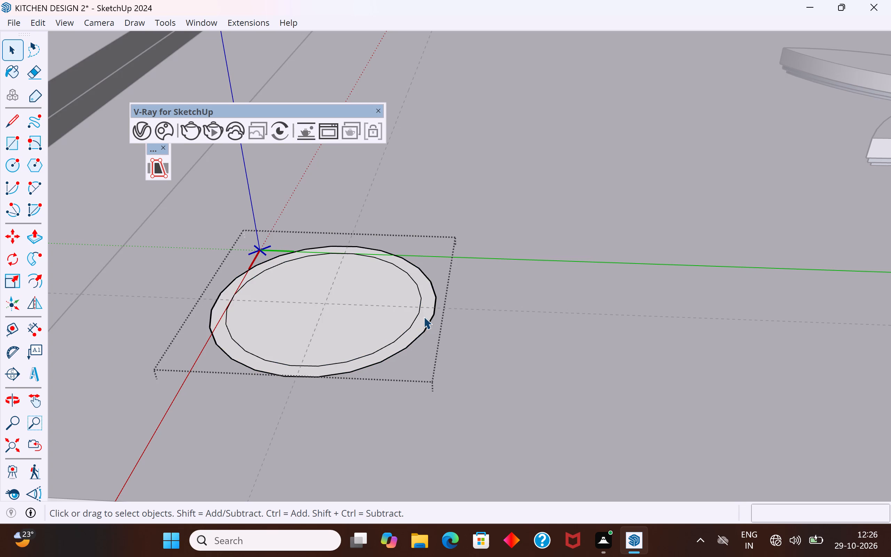
click(424, 317)
click(424, 317)
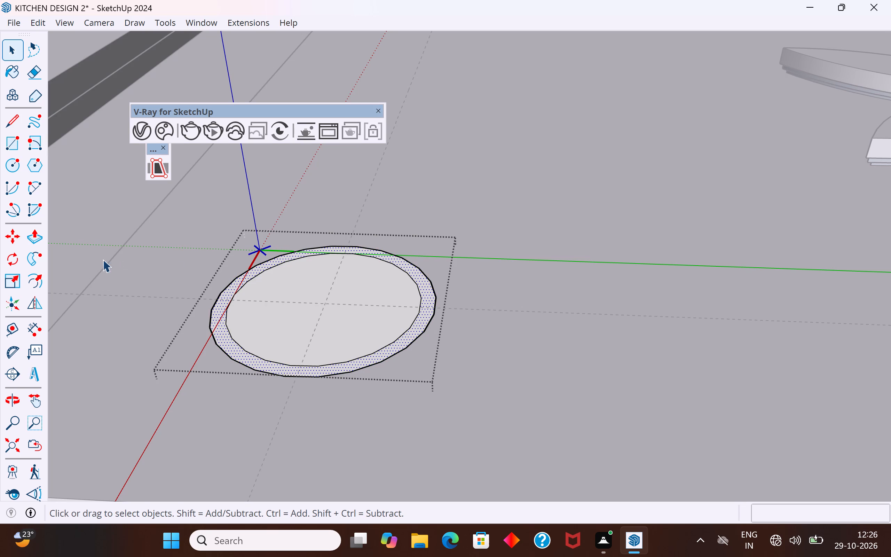
click(34, 242)
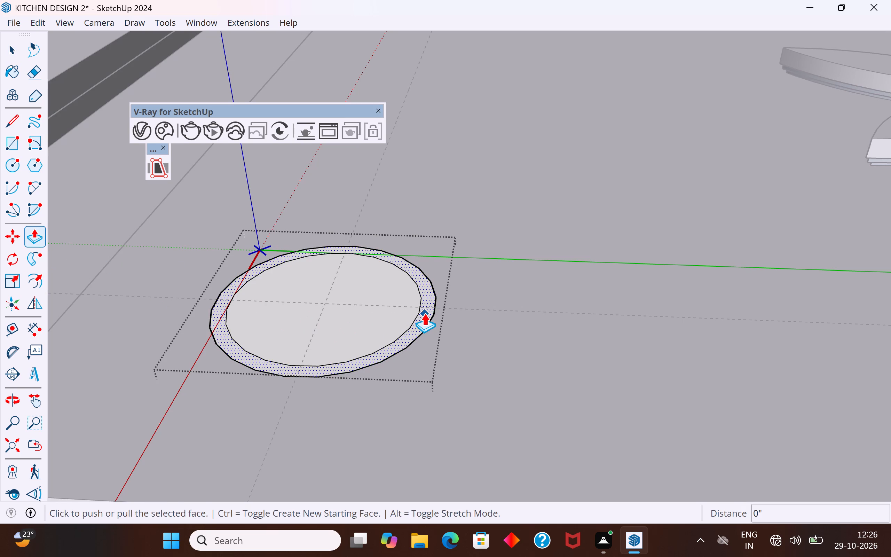
click(424, 313)
click(424, 299)
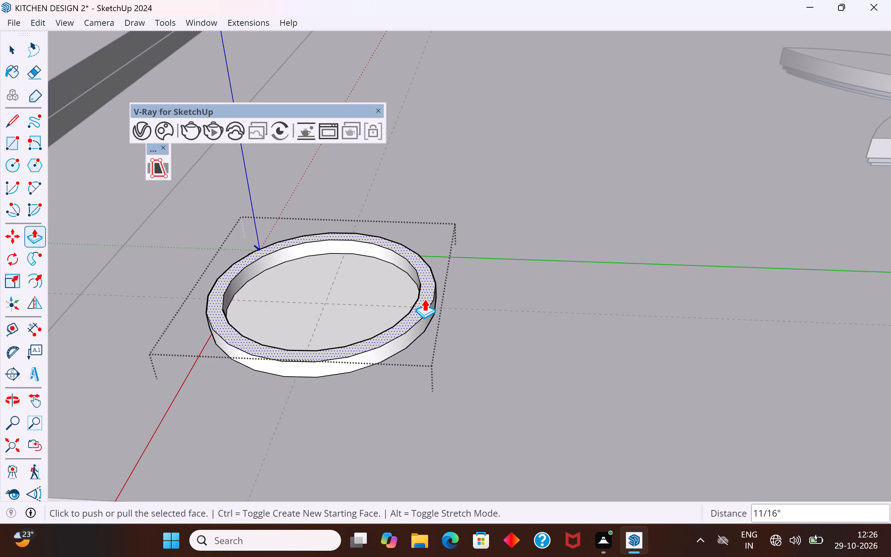
click(14, 45)
Inside the circle component, copy the inner disc face to the clipboard and push the original down about 3 11/16".
click(326, 301)
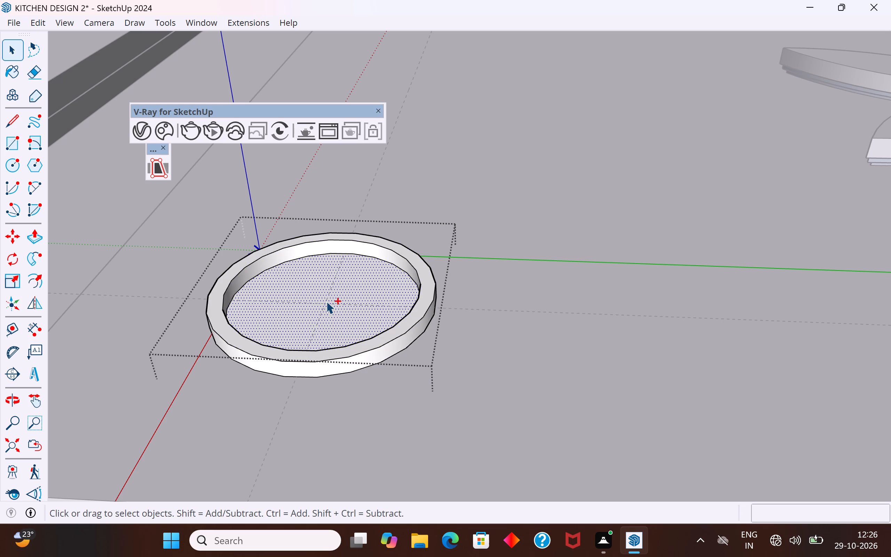
key(ctrl+c)
click(361, 305)
middle_drag(365, 332, 363, 245)
click(31, 242)
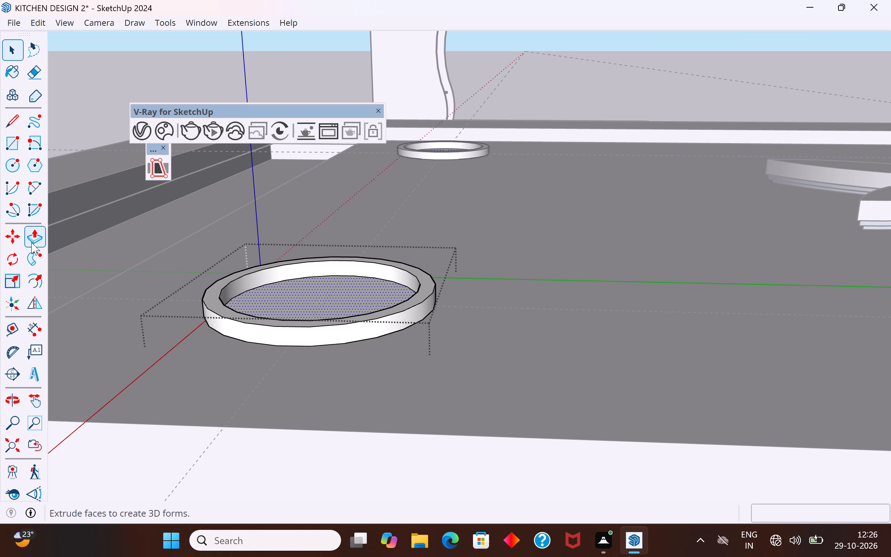
click(314, 309)
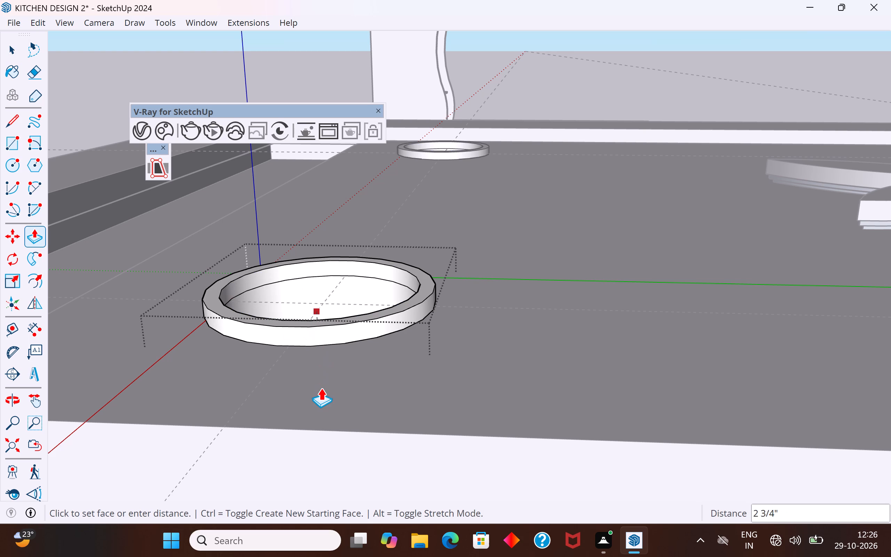
click(322, 400)
middle_drag(392, 299, 399, 455)
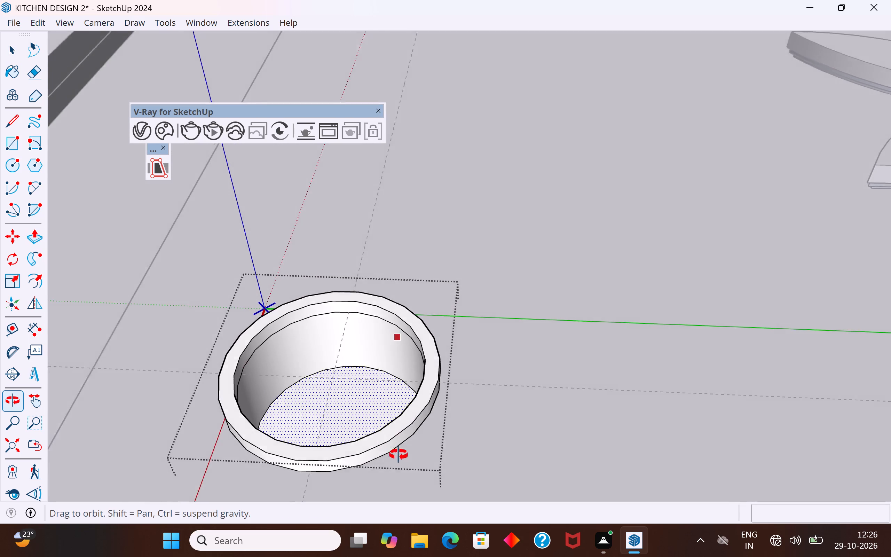
middle_drag(399, 455, 399, 461)
scroll(368, 287, down, 3)
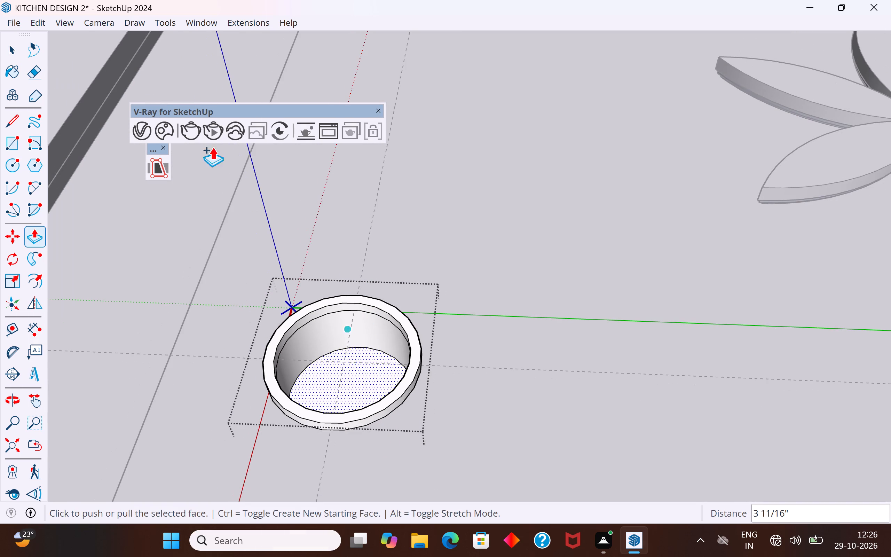
Paste the copied disc face in place inside the ring and exit the circle component.
click(38, 22)
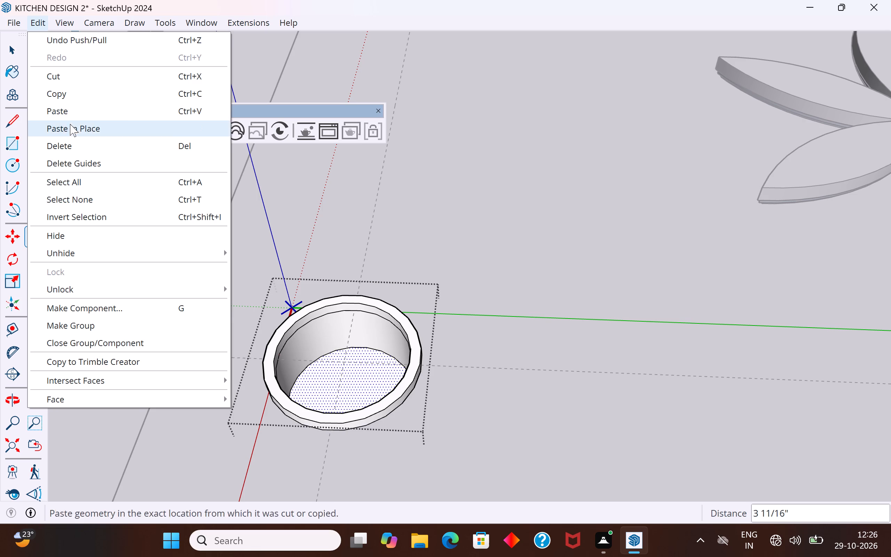
click(71, 128)
scroll(214, 390, down, 5)
middle_drag(231, 394, 423, 243)
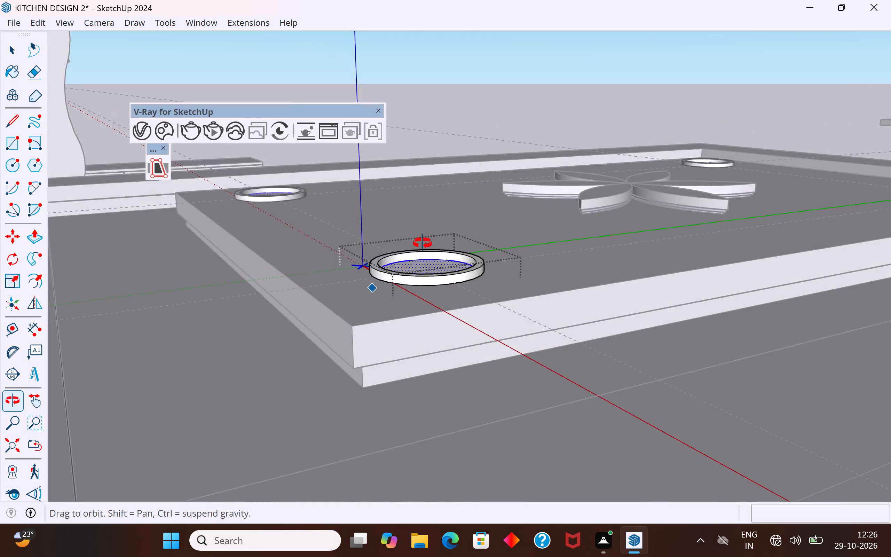
middle_drag(423, 243, 573, 124)
scroll(502, 274, up, 1)
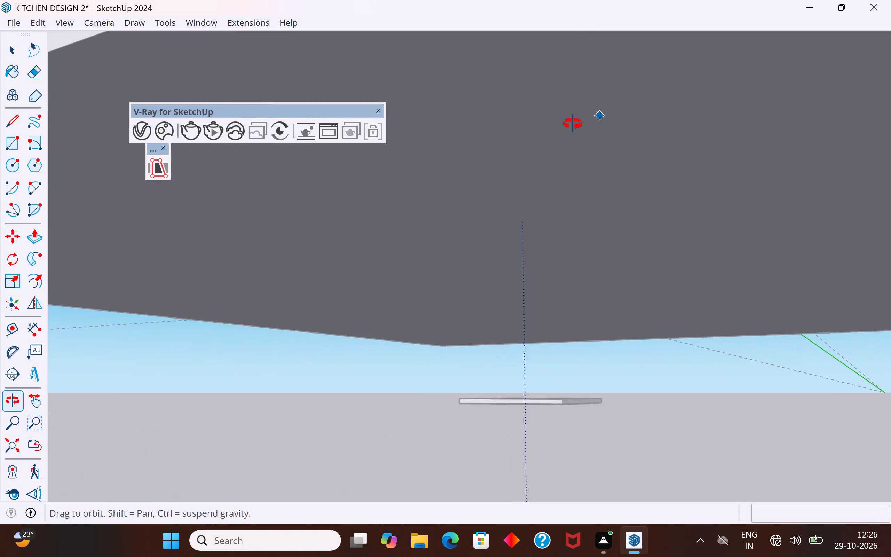
middle_drag(573, 124, 613, 277)
scroll(445, 309, down, 12)
middle_drag(424, 379, 543, 503)
scroll(357, 327, up, 2)
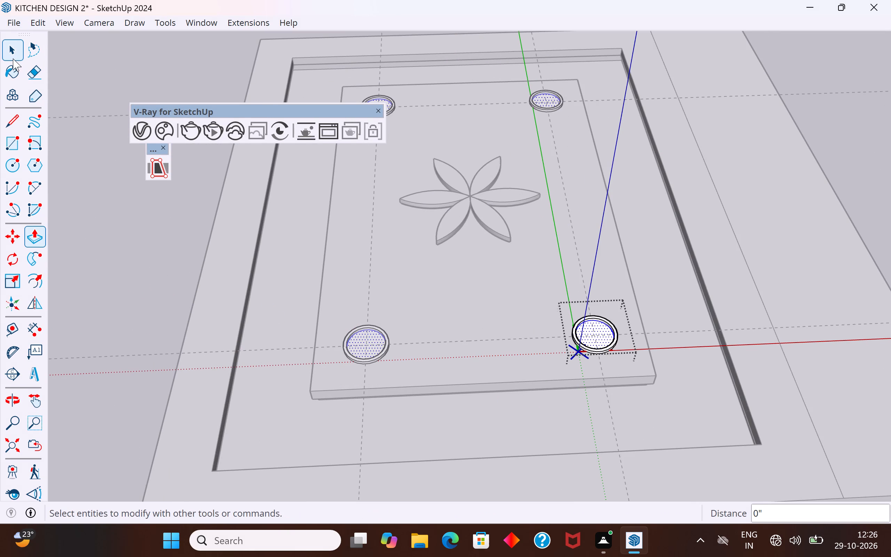
click(13, 58)
click(133, 260)
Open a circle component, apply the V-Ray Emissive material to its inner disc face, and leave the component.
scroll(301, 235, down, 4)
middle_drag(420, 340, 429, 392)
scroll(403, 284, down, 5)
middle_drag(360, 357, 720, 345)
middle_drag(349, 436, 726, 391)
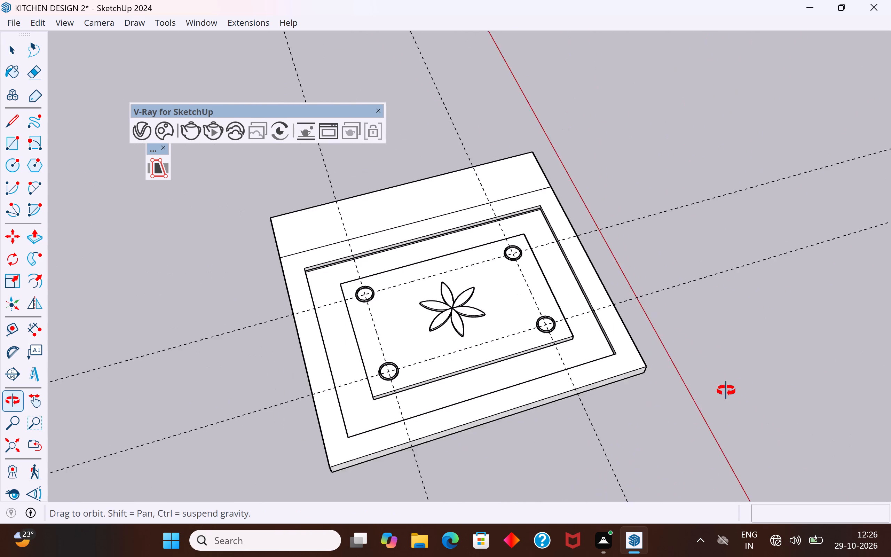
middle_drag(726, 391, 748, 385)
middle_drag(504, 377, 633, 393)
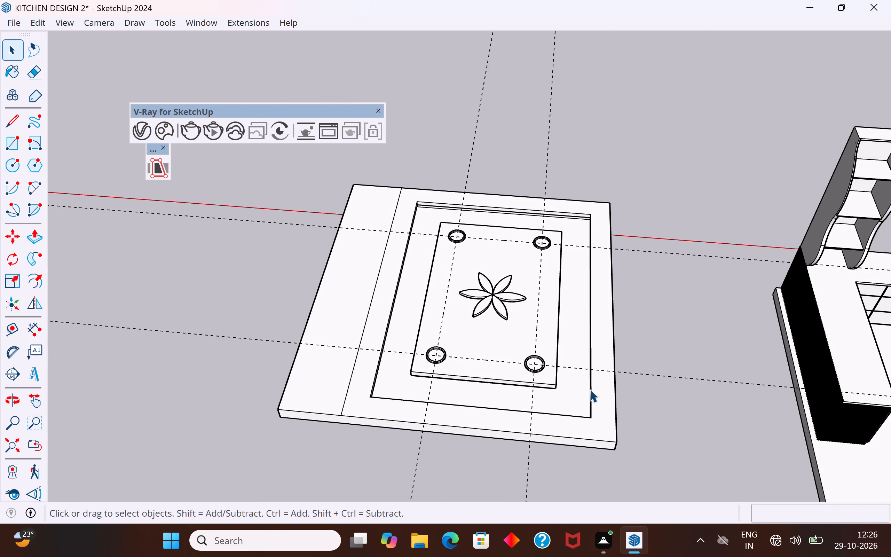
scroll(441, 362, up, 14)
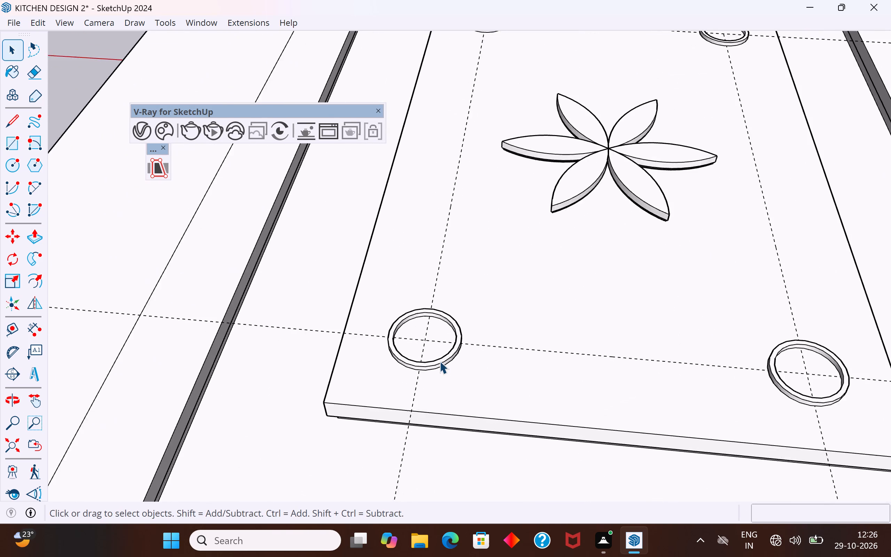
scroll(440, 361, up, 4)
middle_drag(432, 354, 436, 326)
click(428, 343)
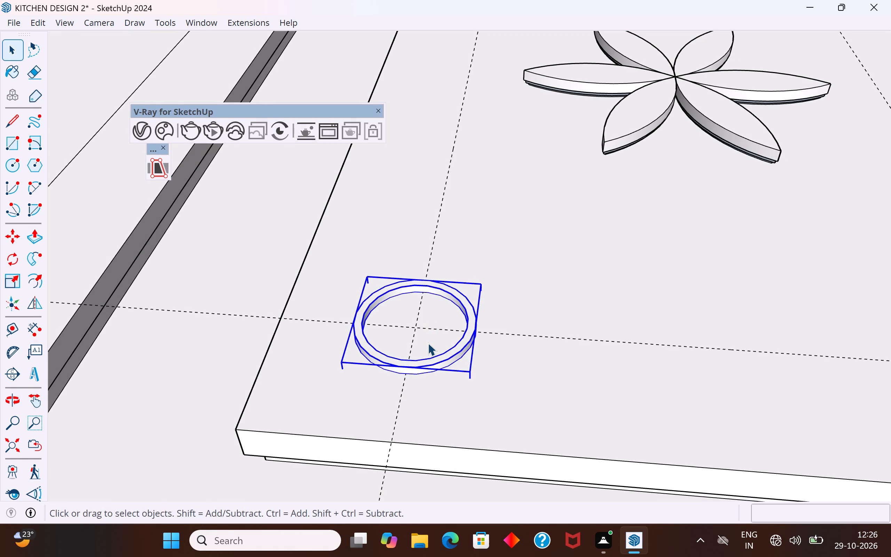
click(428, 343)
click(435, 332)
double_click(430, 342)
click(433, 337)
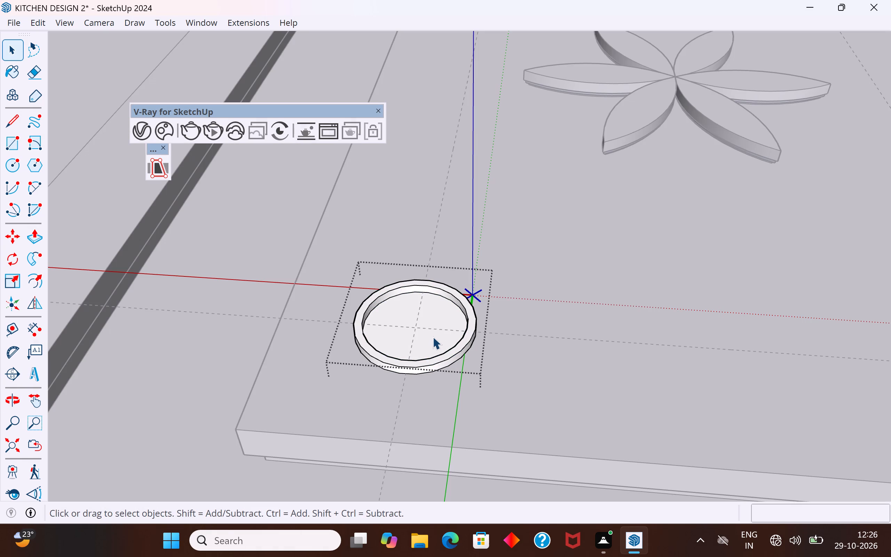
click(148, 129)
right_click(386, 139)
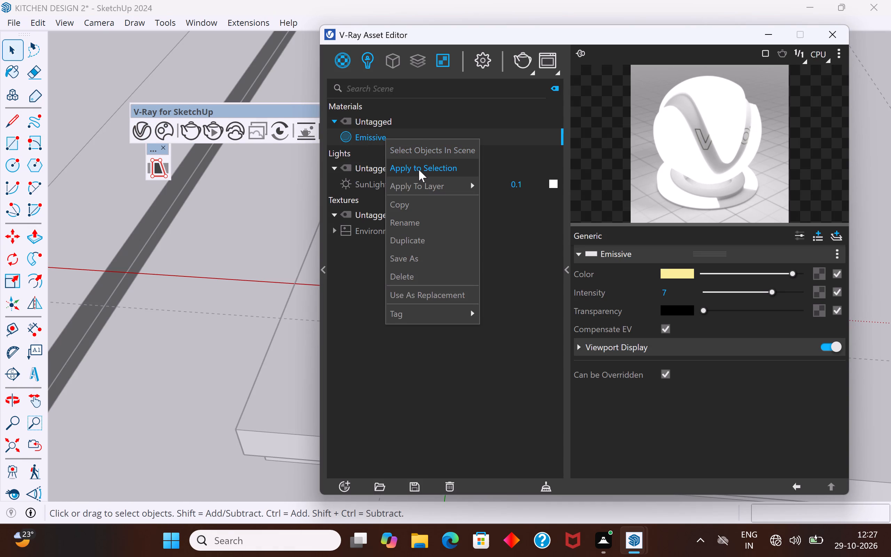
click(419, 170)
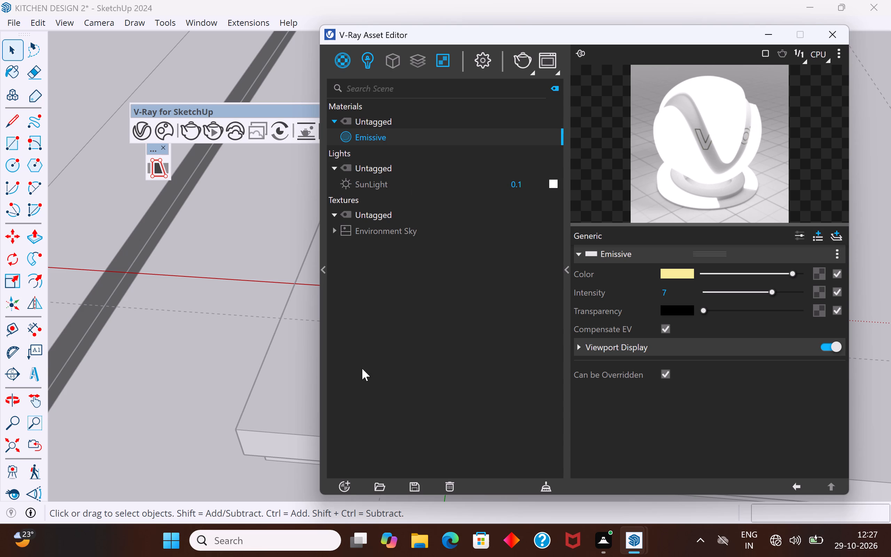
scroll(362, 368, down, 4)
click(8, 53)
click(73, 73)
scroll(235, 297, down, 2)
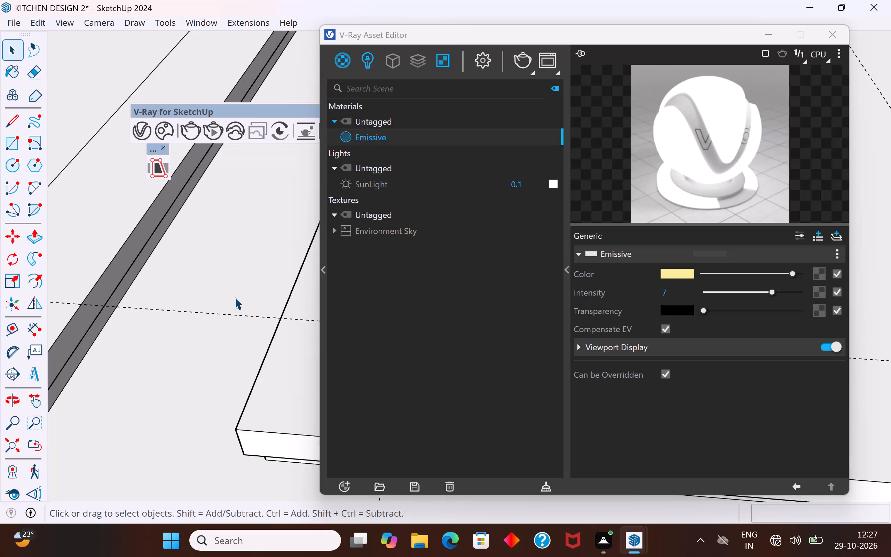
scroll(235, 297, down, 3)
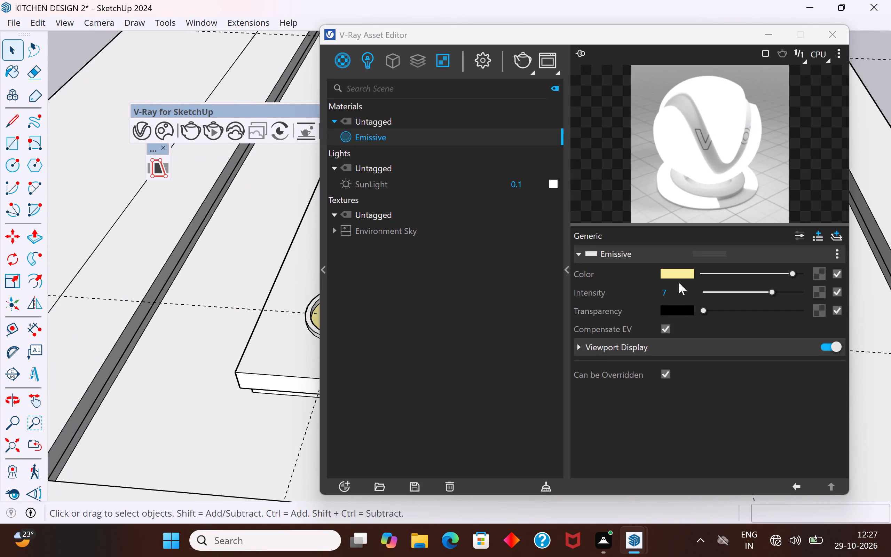
Duplicate the Emissive material in the V-Ray Asset Editor.
right_click(404, 141)
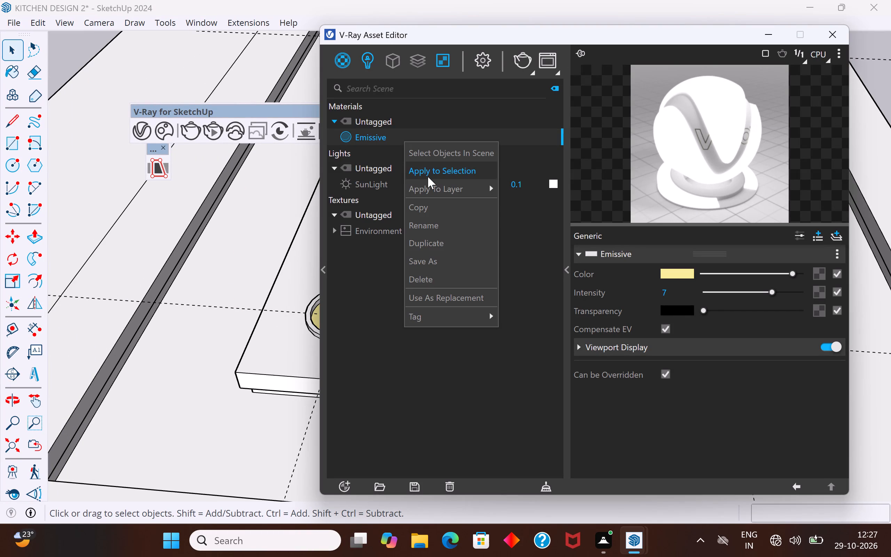
click(448, 245)
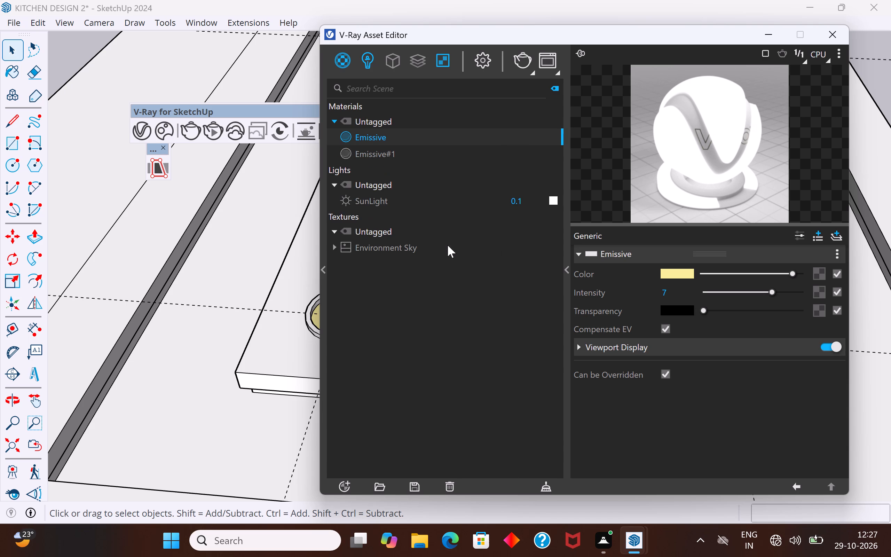
Apply the duplicated Emissive#1 material to the inner disc face inside a circle component.
click(385, 156)
right_click(385, 156)
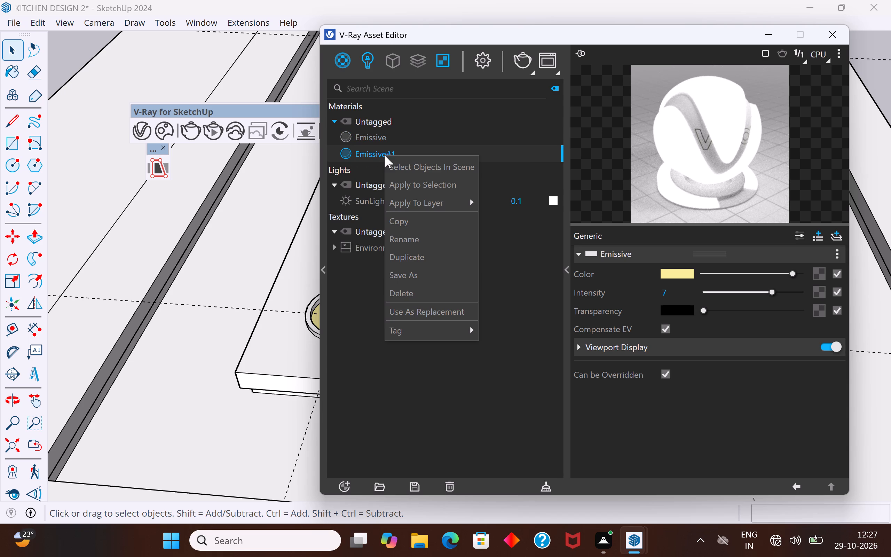
click(410, 184)
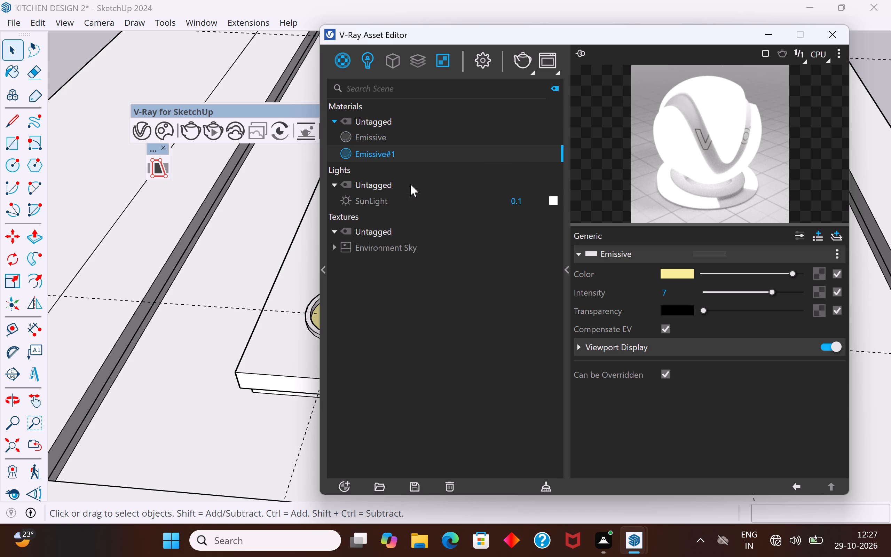
click(70, 62)
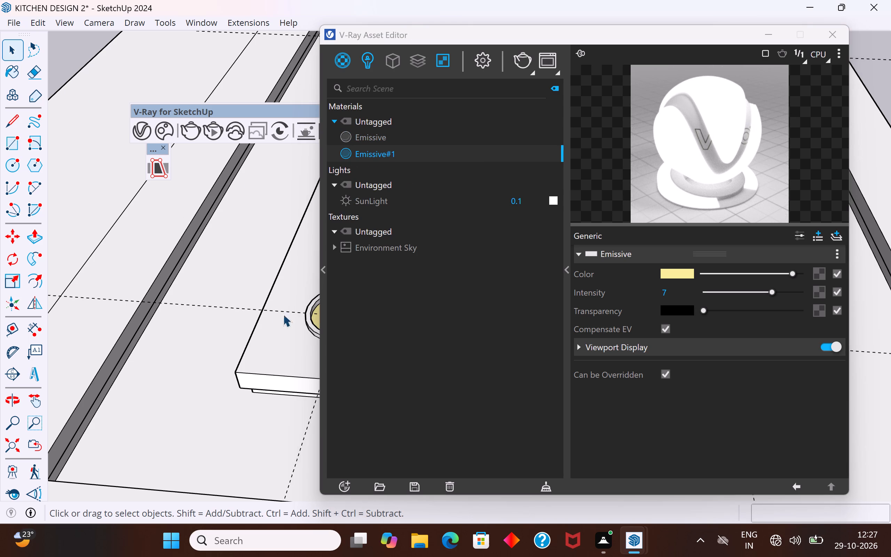
click(317, 321)
scroll(119, 416, down, 6)
middle_drag(156, 425, 208, 453)
scroll(229, 297, down, 5)
scroll(276, 373, up, 8)
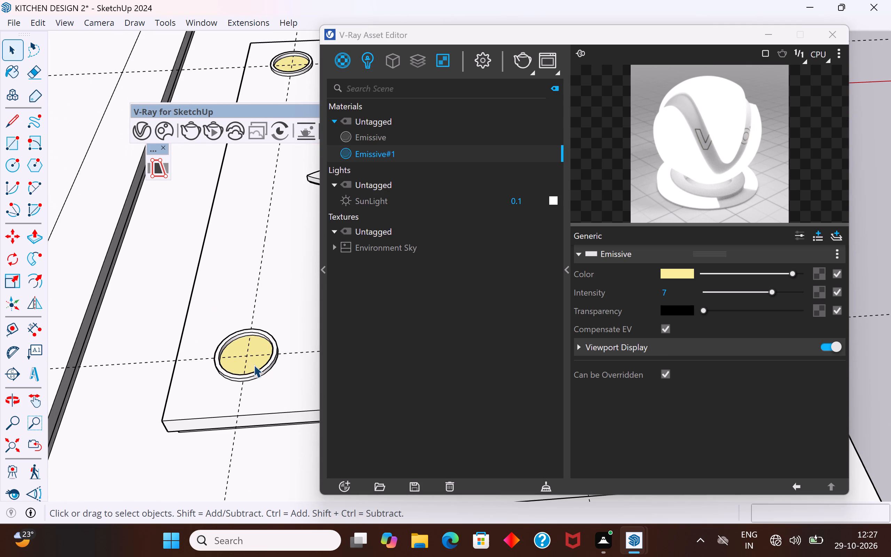
click(254, 365)
double_click(254, 359)
click(253, 359)
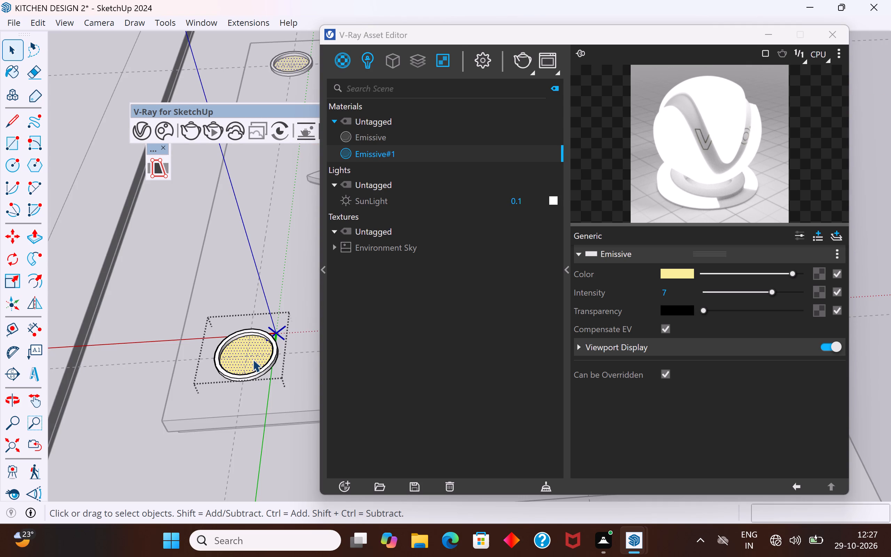
right_click(391, 156)
click(415, 189)
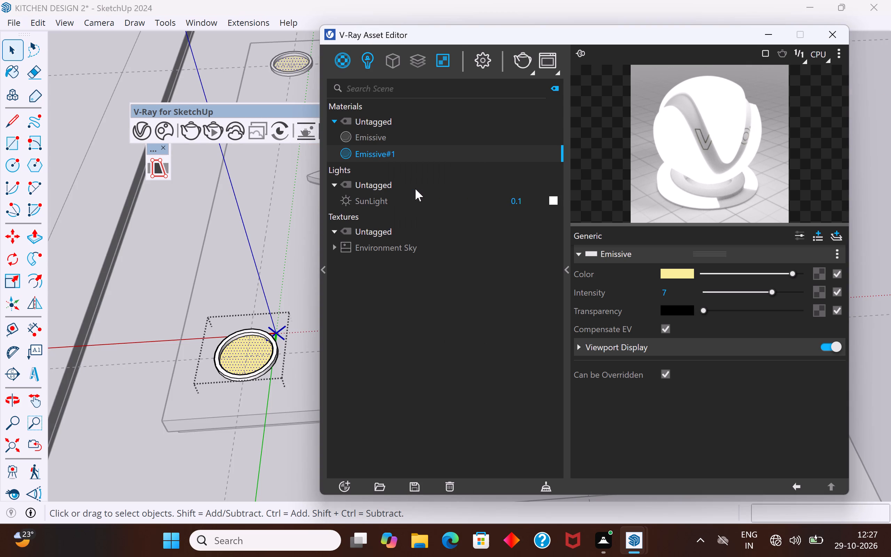
Set the Emissive#1 colour to white, RGB 0.991 each, close the Asset Editor and exit the circle component.
click(684, 273)
drag(287, 164, 211, 160)
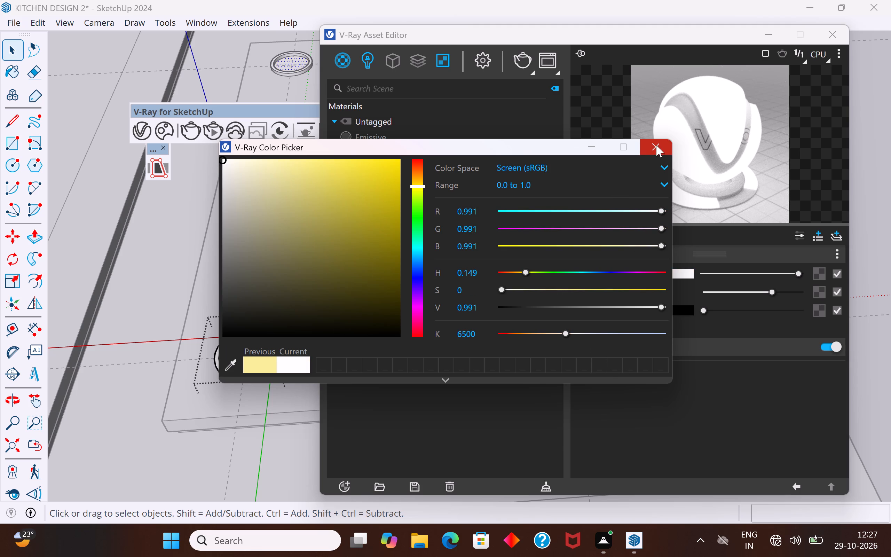
click(657, 144)
scroll(508, 363, down, 2)
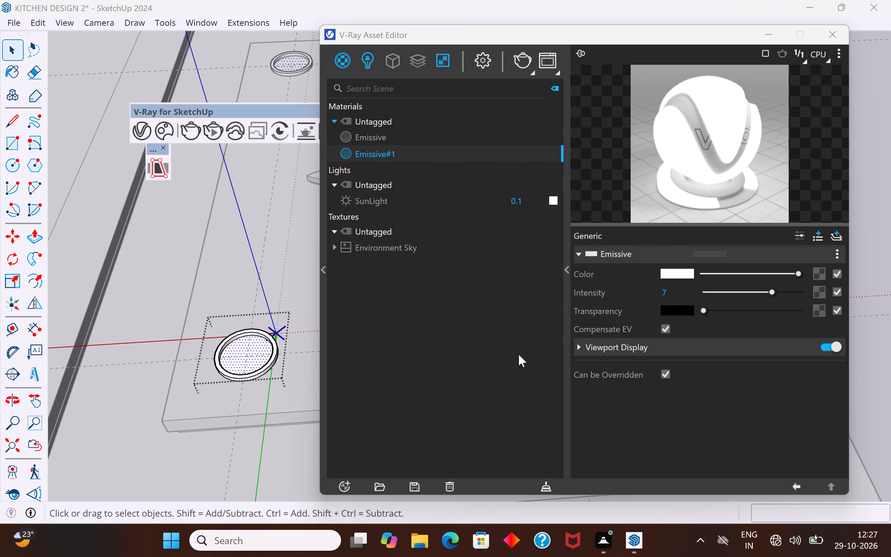
click(835, 41)
scroll(636, 424, down, 5)
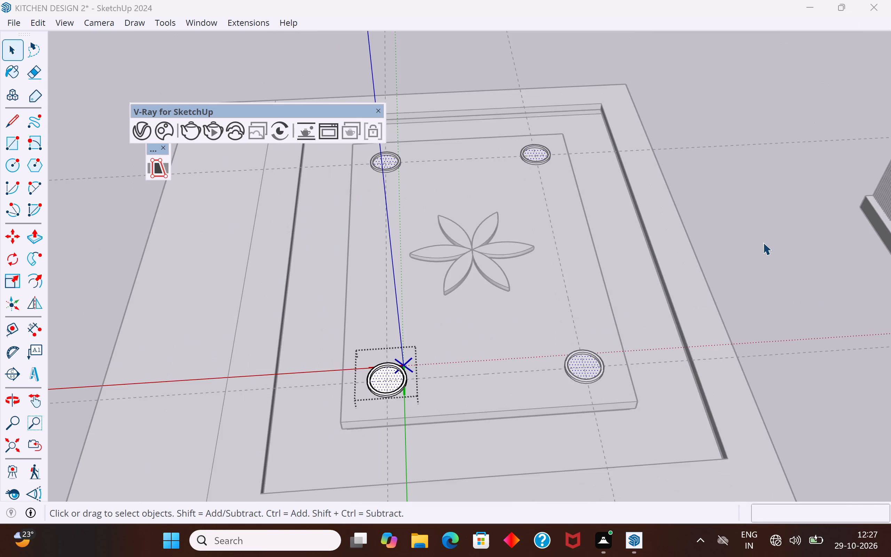
click(764, 240)
scroll(397, 340, down, 1)
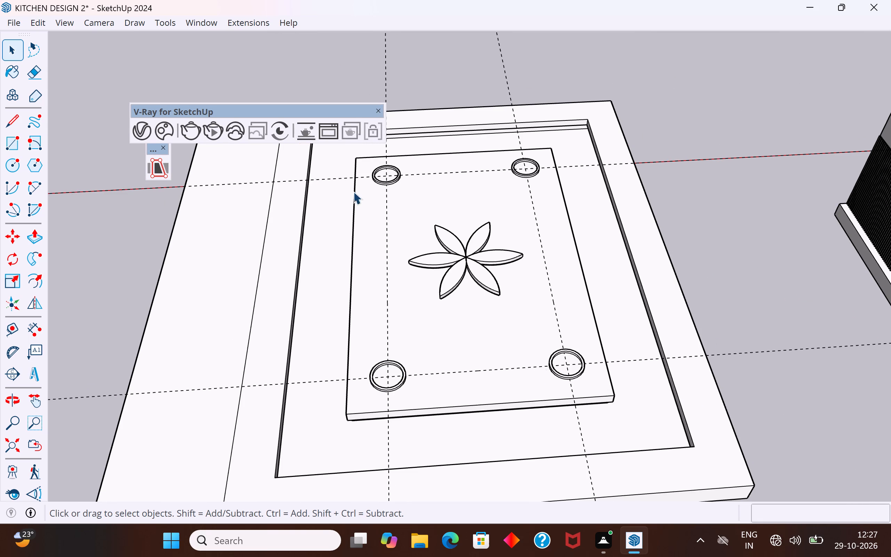
Render the ceiling panel with V-Ray and examine how the round light fixtures and flower look.
click(142, 133)
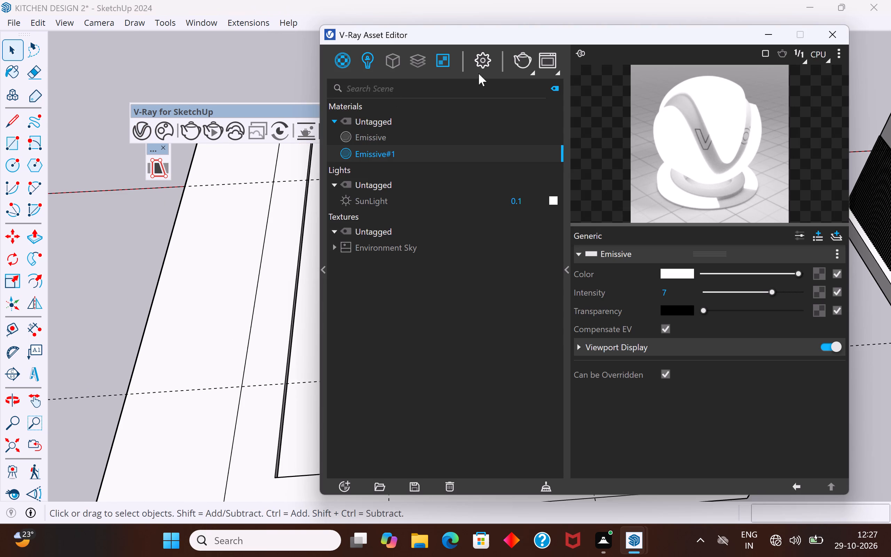
click(520, 61)
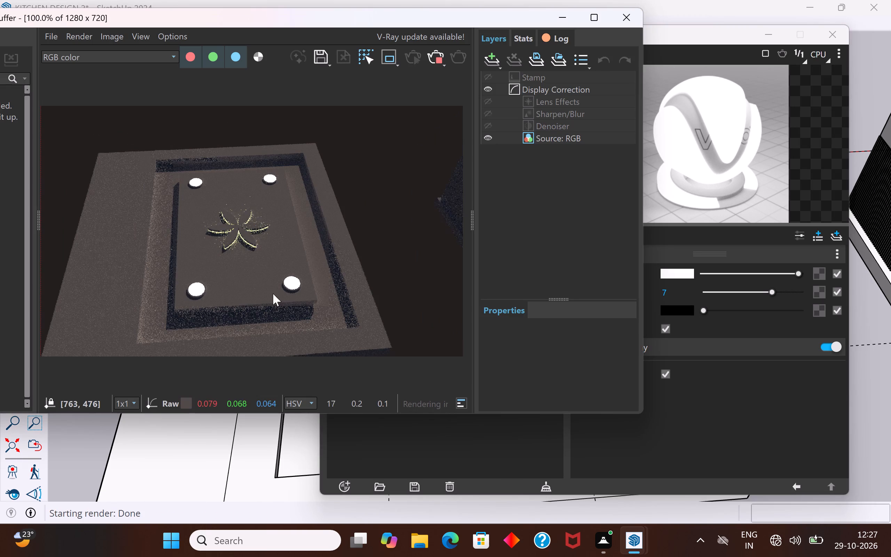
scroll(288, 289, up, 5)
scroll(288, 289, down, 3)
middle_drag(311, 293, 301, 270)
scroll(299, 291, down, 3)
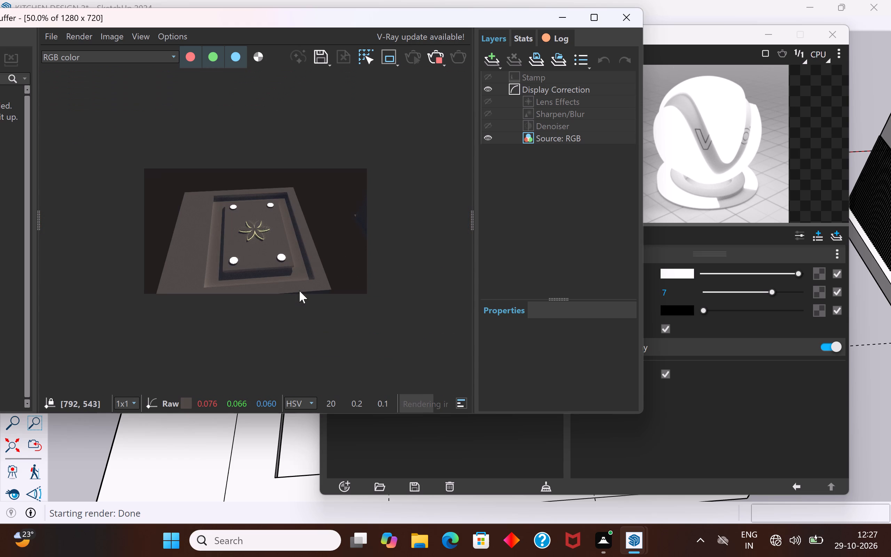
scroll(241, 271, up, 2)
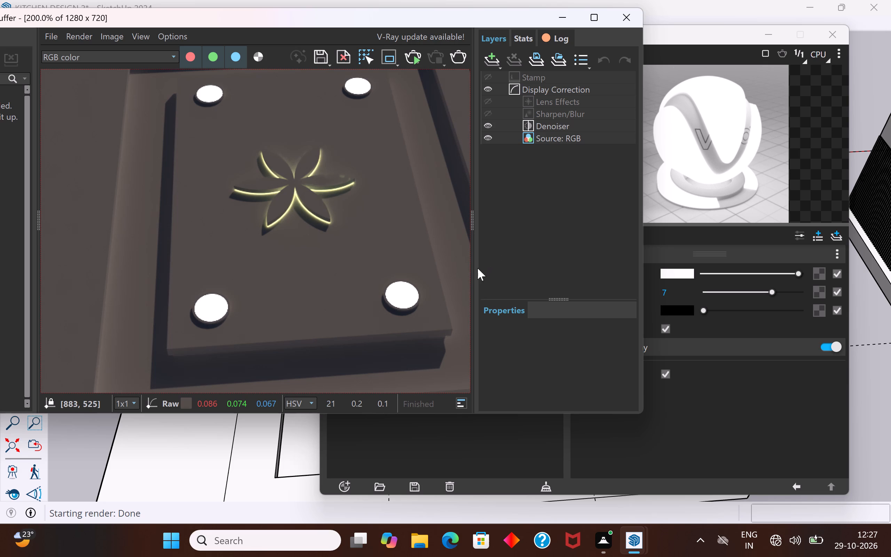
Close the render and Asset Editor, and delete the rim-level disc face inside a round light component.
click(628, 19)
click(105, 305)
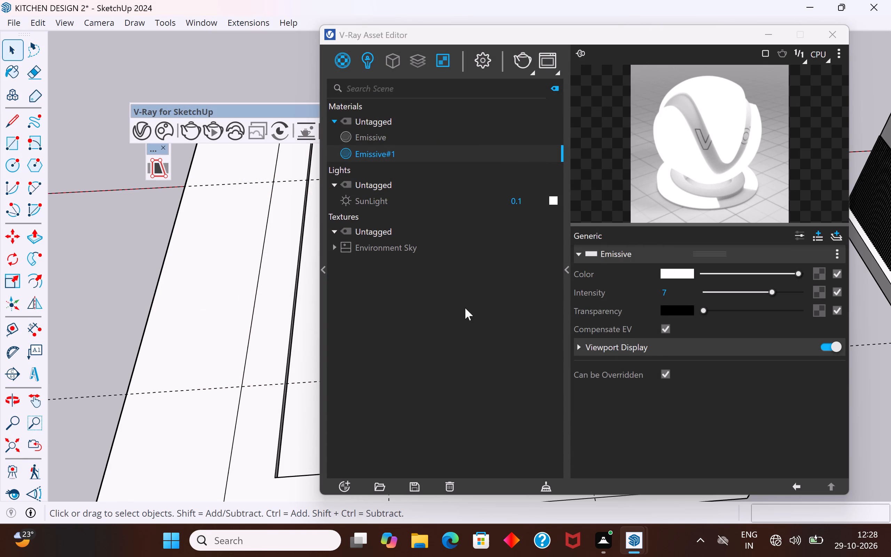
click(833, 35)
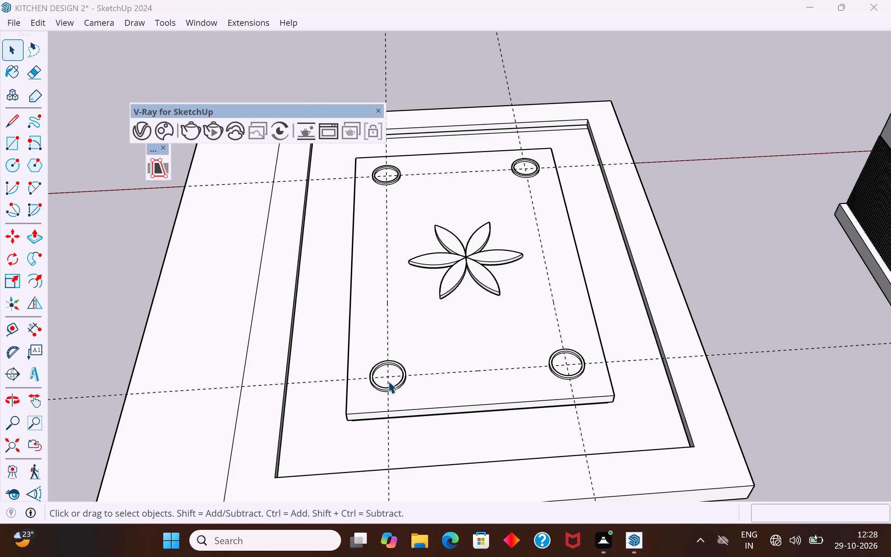
scroll(388, 381, up, 7)
click(397, 381)
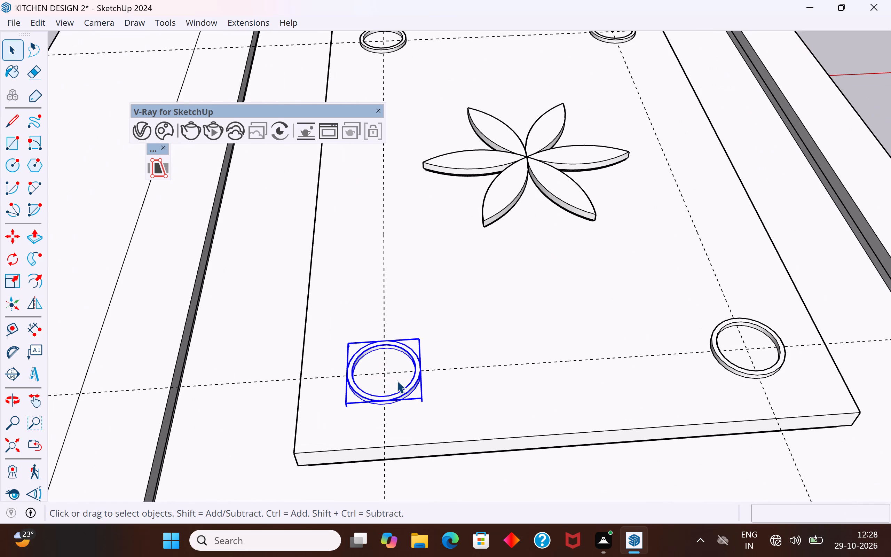
click(397, 381)
double_click(397, 381)
click(392, 378)
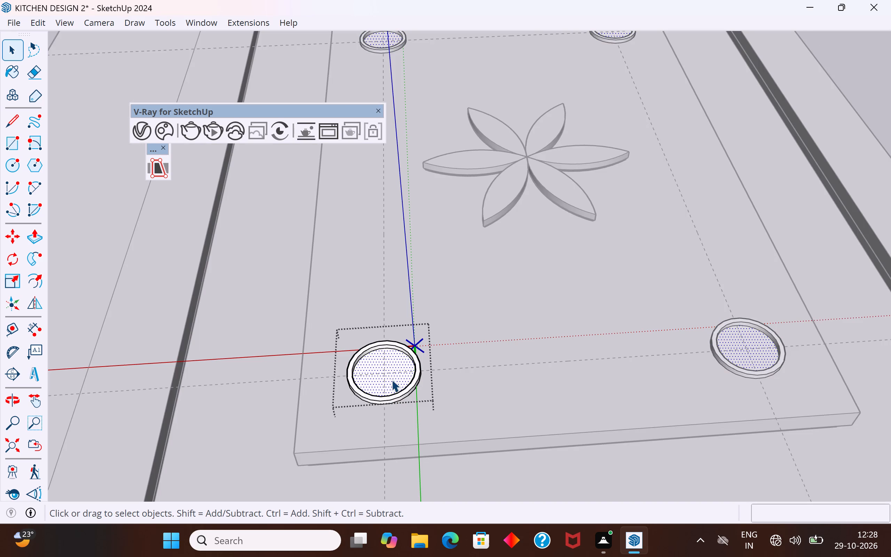
key(Delete)
Apply the Emissive#1 material to the bottom face of the round light's recess and exit the component.
middle_drag(392, 388, 392, 402)
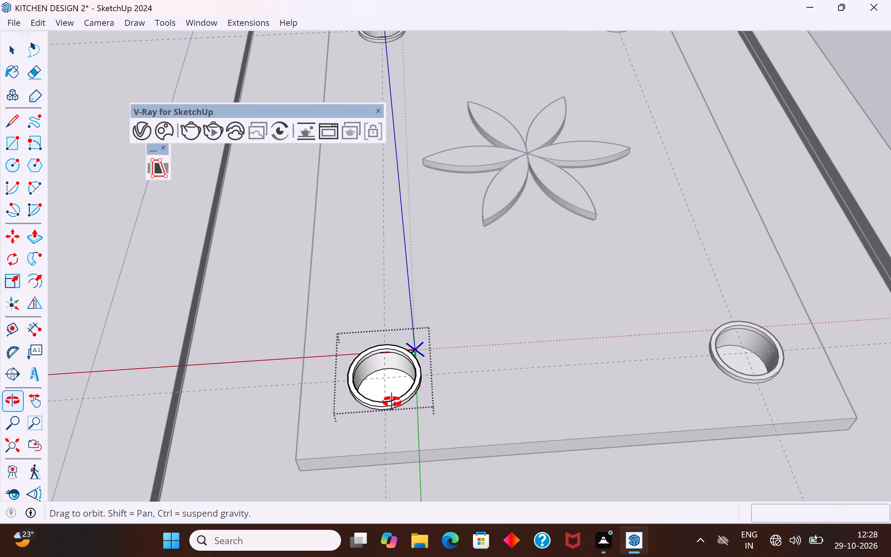
middle_drag(392, 402, 392, 403)
scroll(392, 391, up, 4)
click(392, 387)
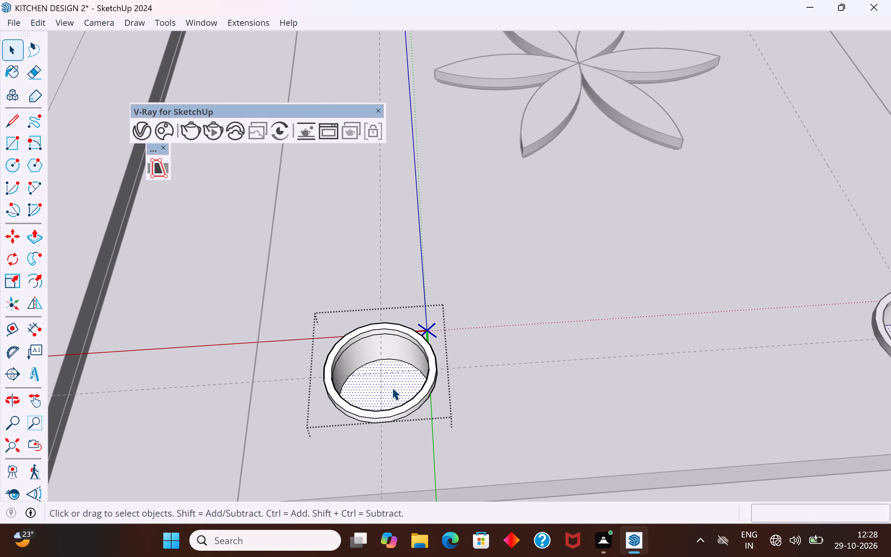
click(137, 136)
right_click(393, 151)
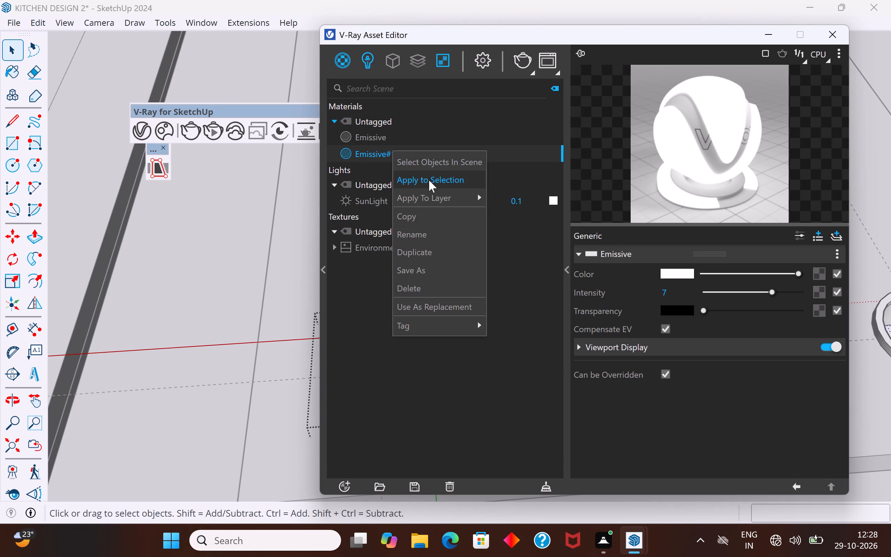
click(429, 180)
click(85, 148)
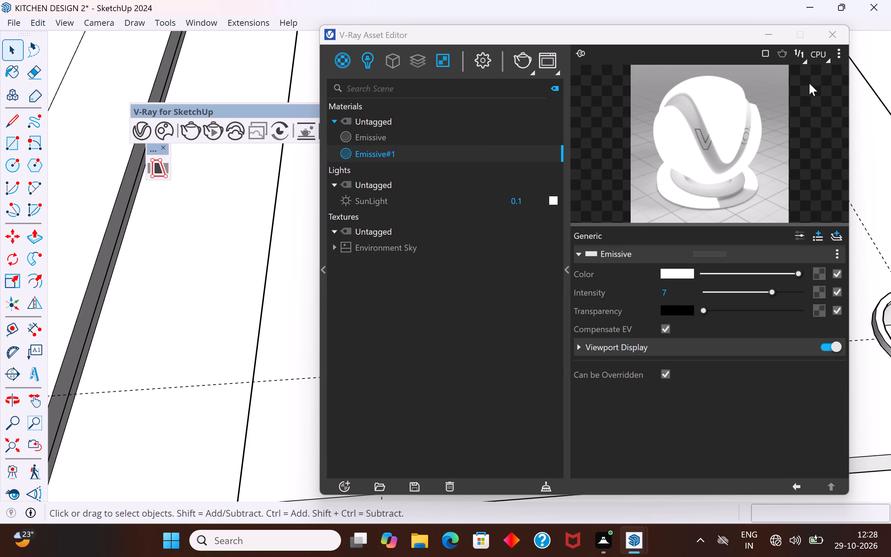
click(830, 37)
scroll(571, 352, down, 14)
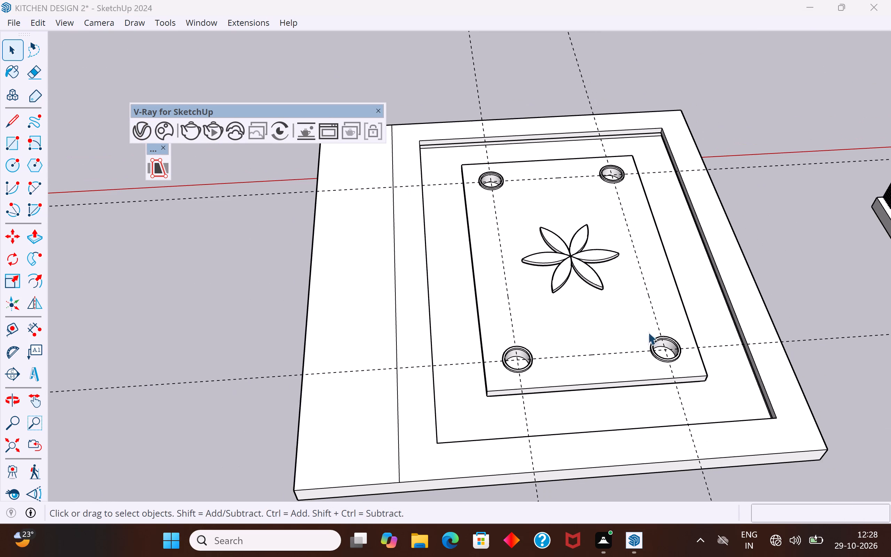
Run an interactive V-Ray render of the ceiling panel and examine how the recessed round lights look.
click(776, 257)
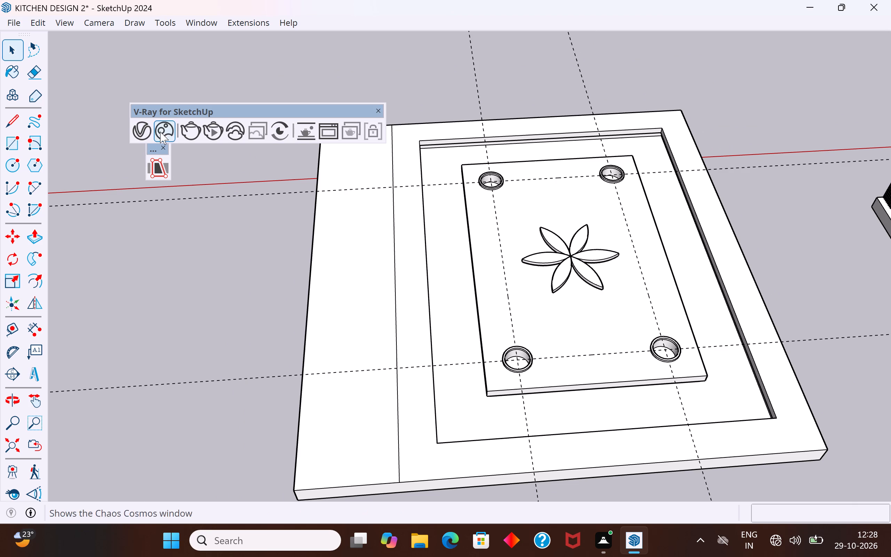
click(136, 133)
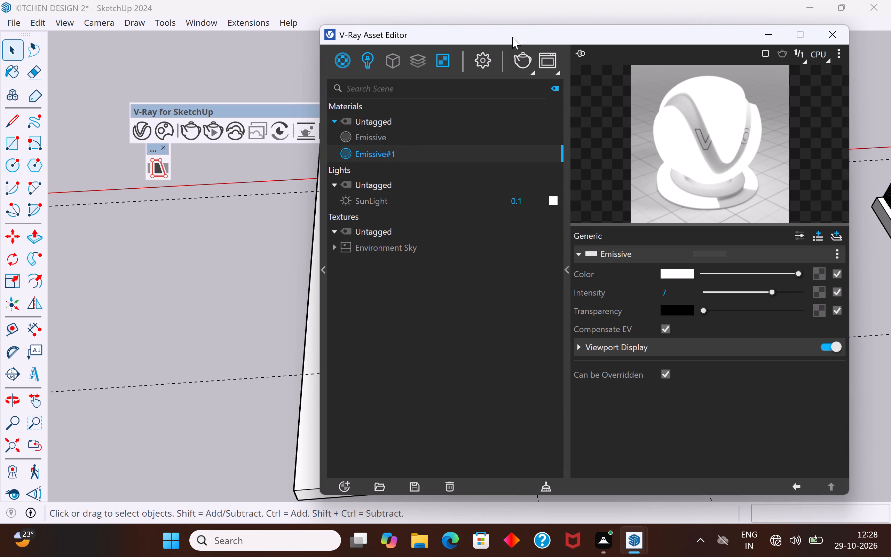
click(531, 72)
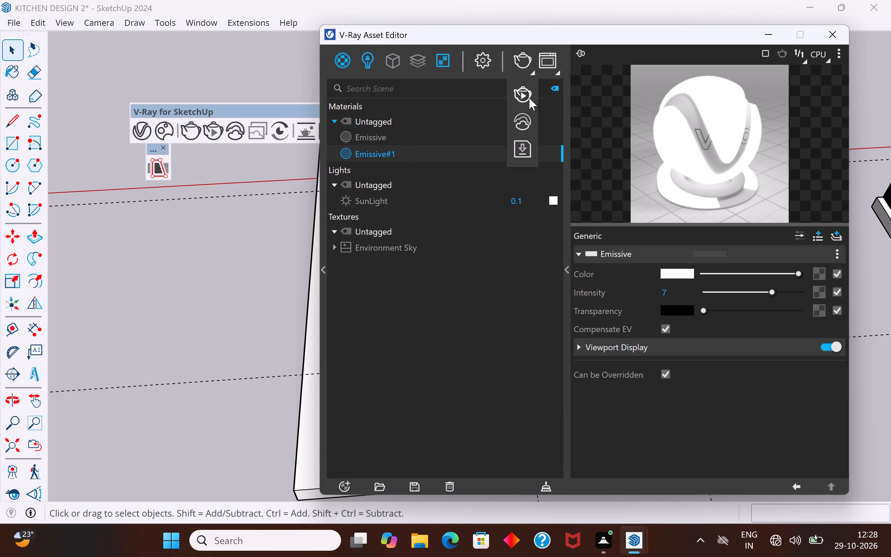
click(528, 99)
scroll(211, 266, down, 2)
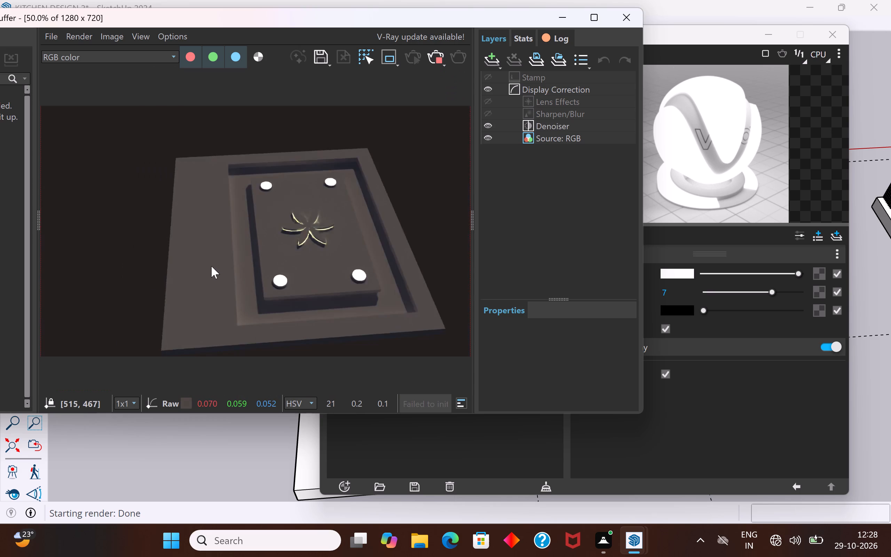
scroll(296, 262, up, 3)
scroll(296, 262, down, 1)
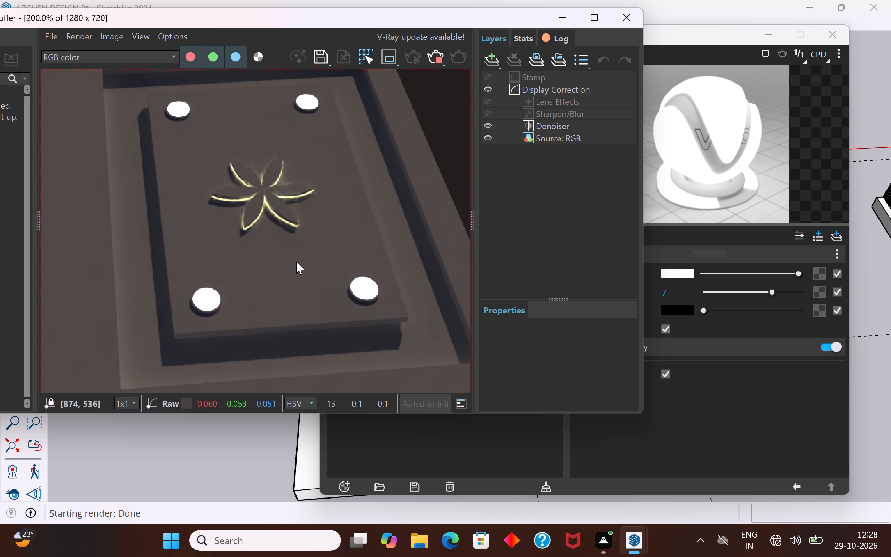
scroll(296, 262, down, 1)
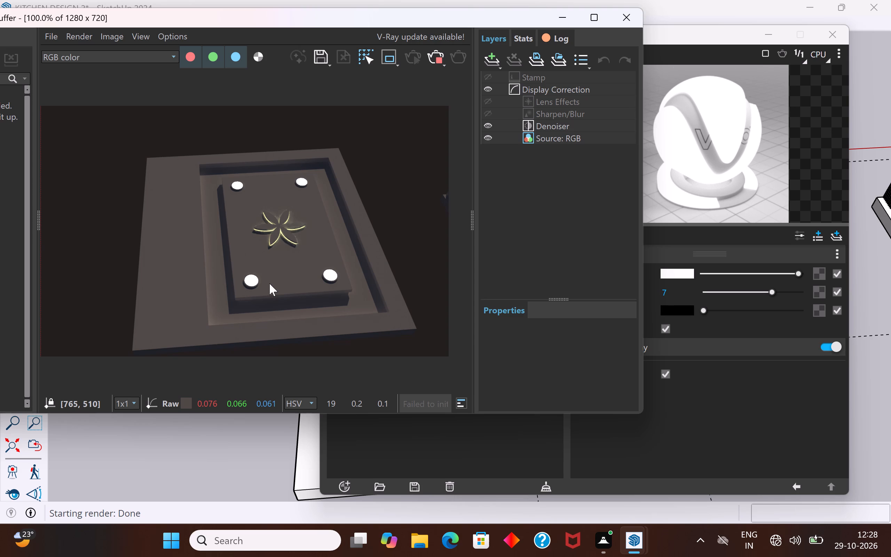
scroll(269, 309, down, 3)
scroll(274, 308, up, 1)
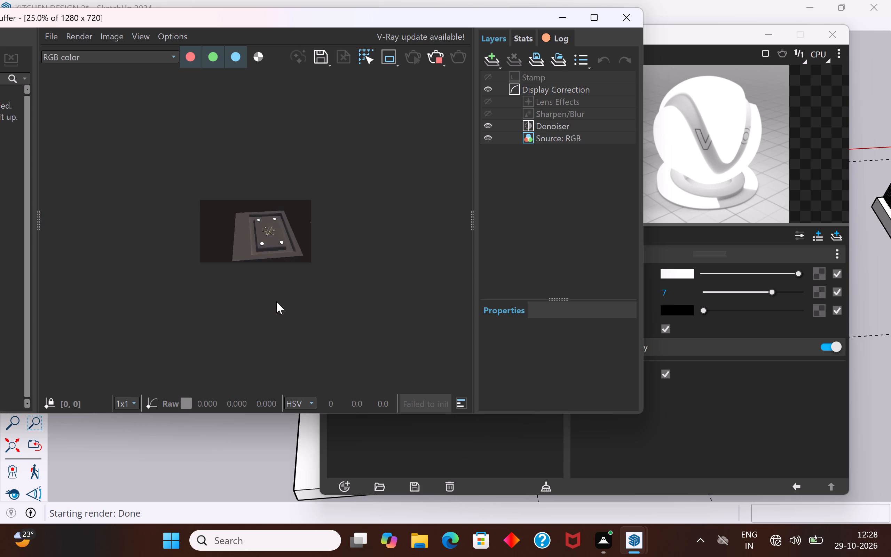
scroll(276, 301, up, 2)
scroll(340, 278, up, 3)
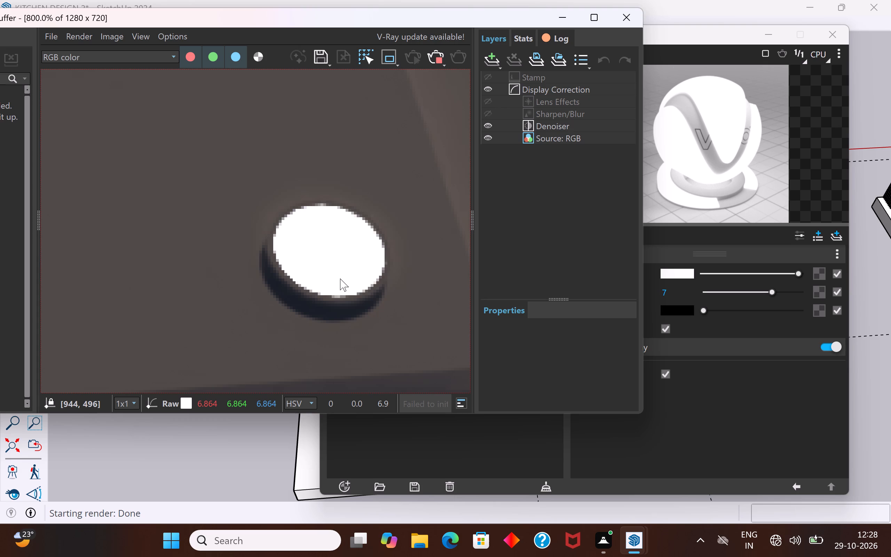
scroll(306, 281, down, 1)
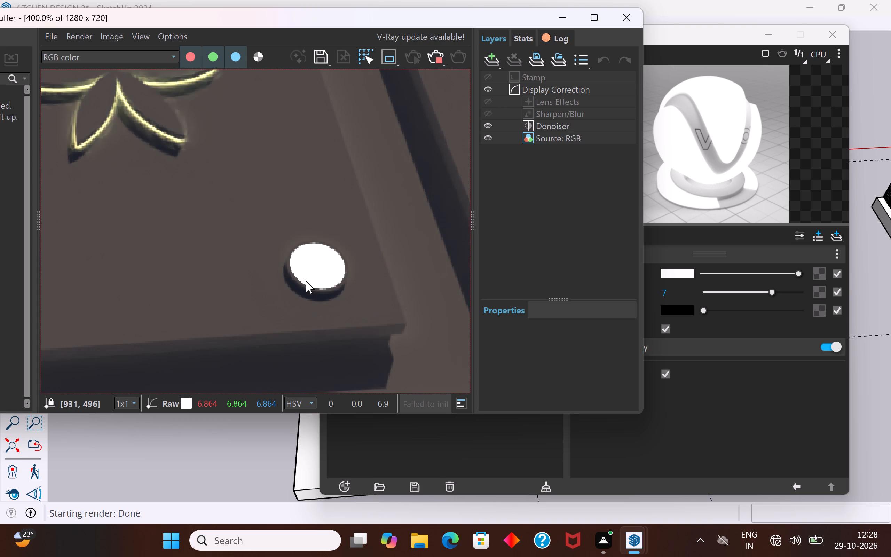
click(621, 15)
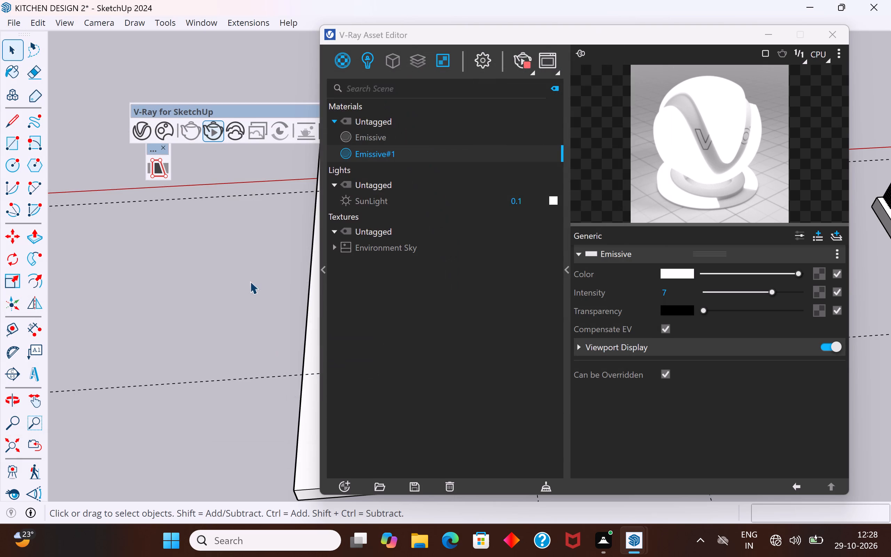
scroll(203, 285, down, 15)
scroll(144, 343, down, 4)
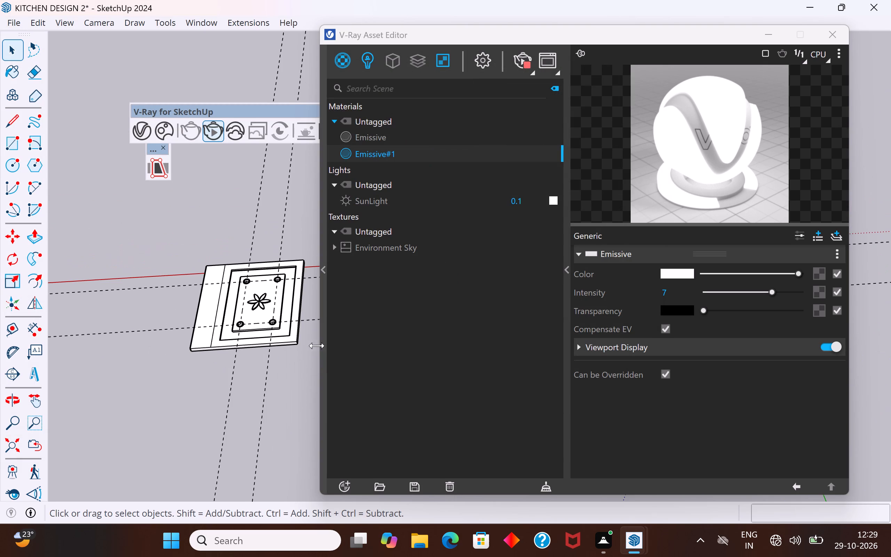
scroll(315, 343, up, 1)
scroll(279, 322, up, 16)
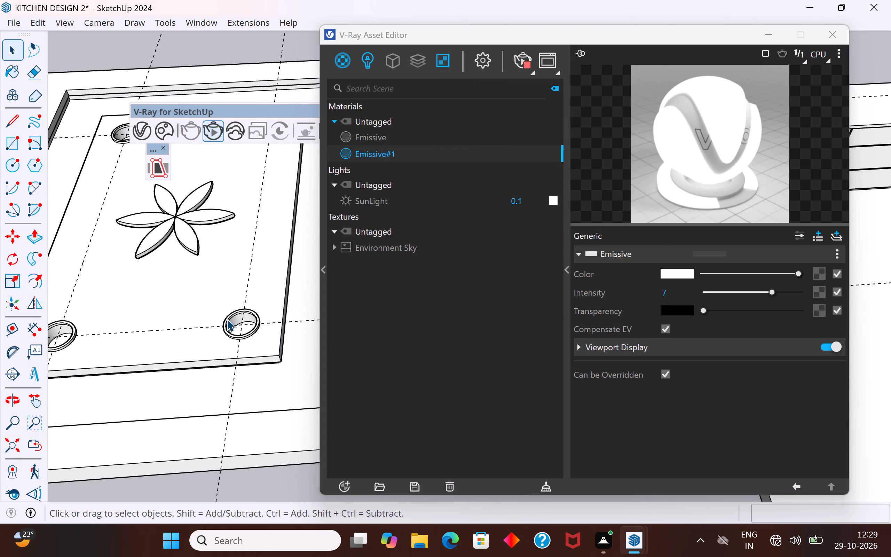
scroll(227, 319, up, 2)
click(834, 37)
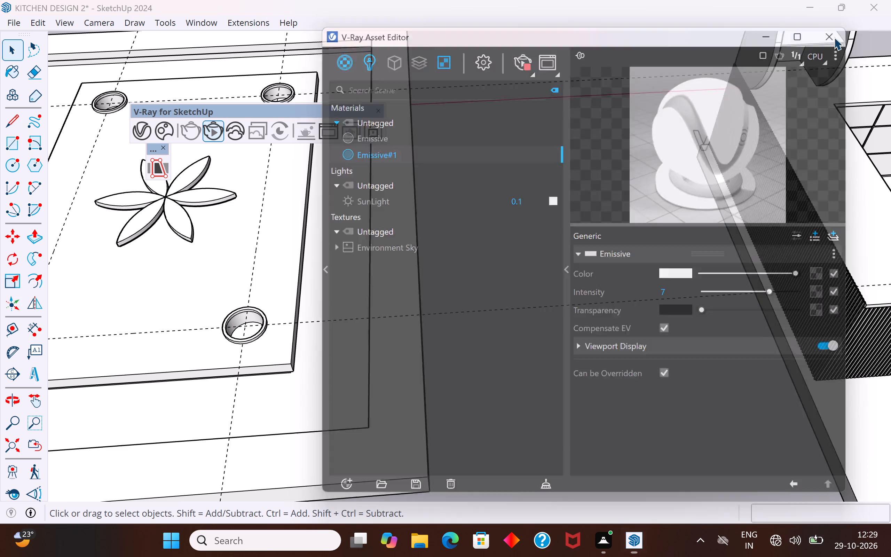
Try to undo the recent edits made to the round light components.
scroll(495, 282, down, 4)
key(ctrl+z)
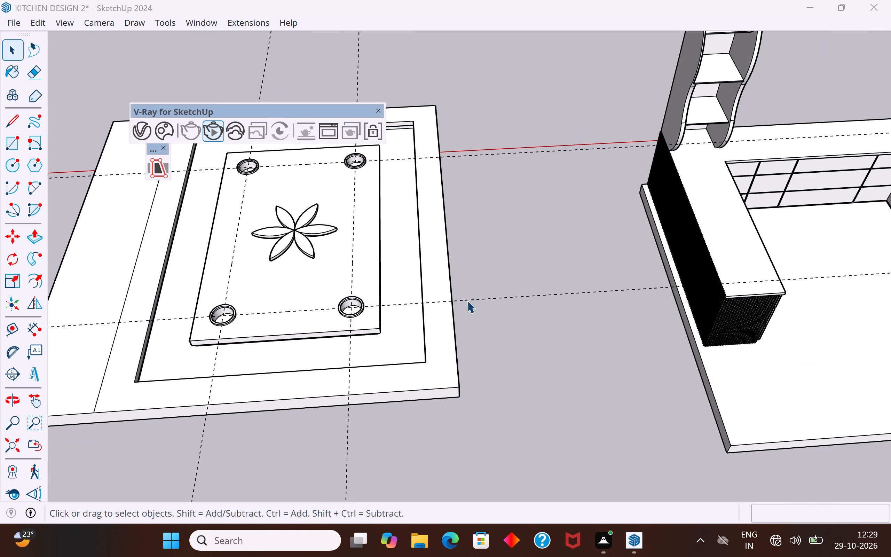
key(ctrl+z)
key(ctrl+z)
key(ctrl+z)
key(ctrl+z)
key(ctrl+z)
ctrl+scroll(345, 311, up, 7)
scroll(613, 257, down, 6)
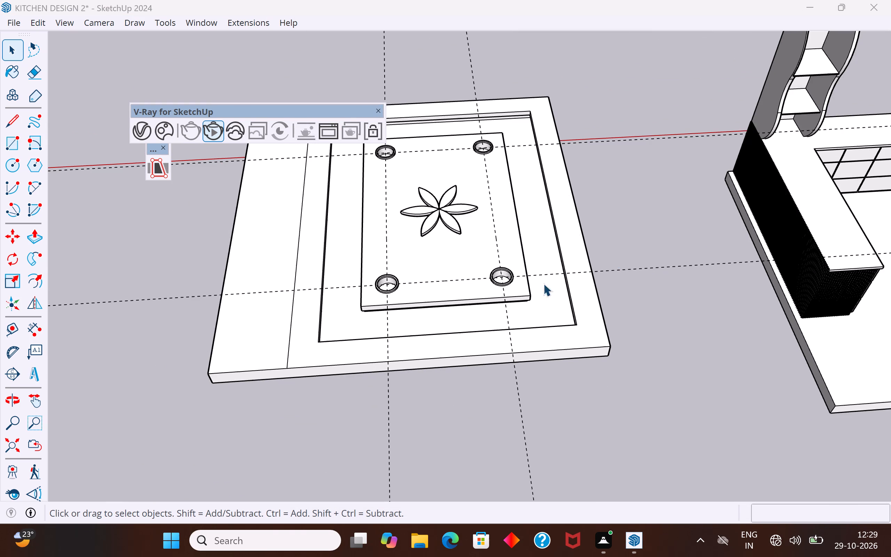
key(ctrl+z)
Move the bottom face inside the round light component up 3 11/16" to just below its rim.
scroll(362, 281, up, 8)
middle_drag(502, 274, 463, 402)
scroll(419, 304, up, 4)
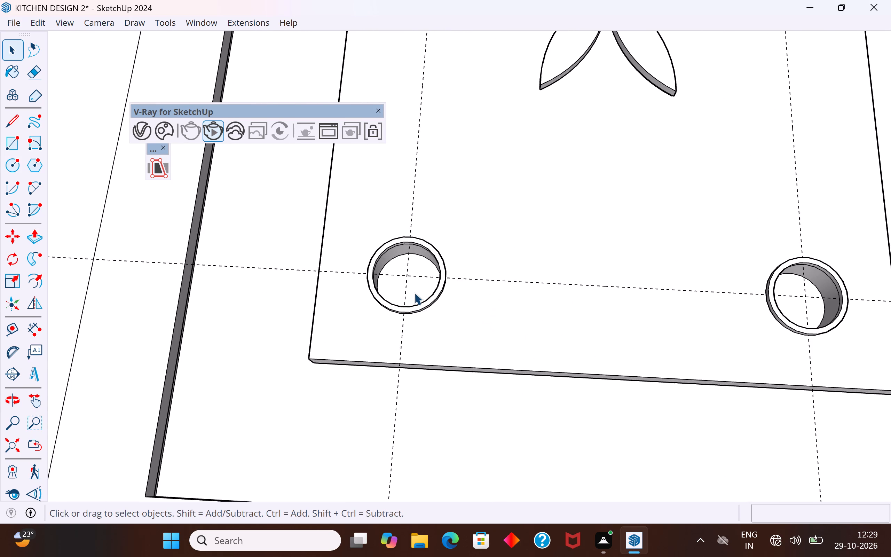
click(414, 292)
click(424, 284)
double_click(419, 285)
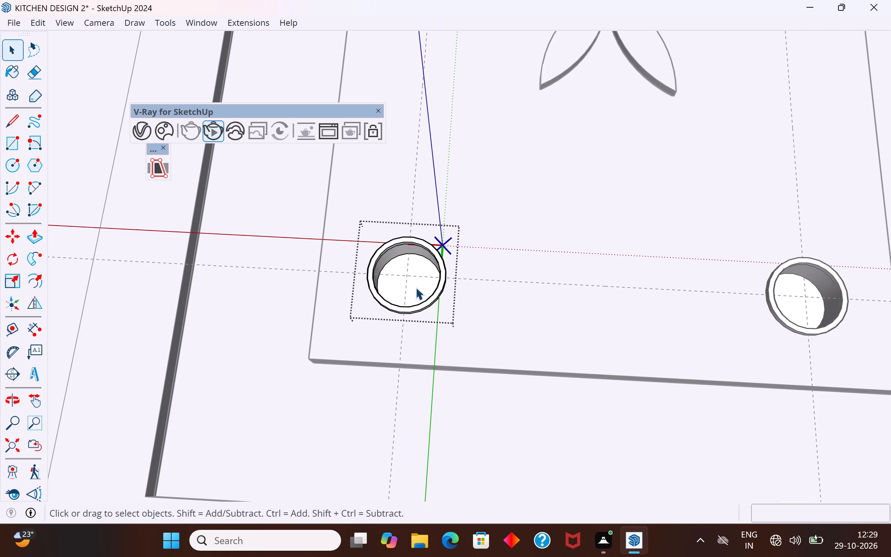
click(409, 290)
middle_drag(415, 305, 451, 175)
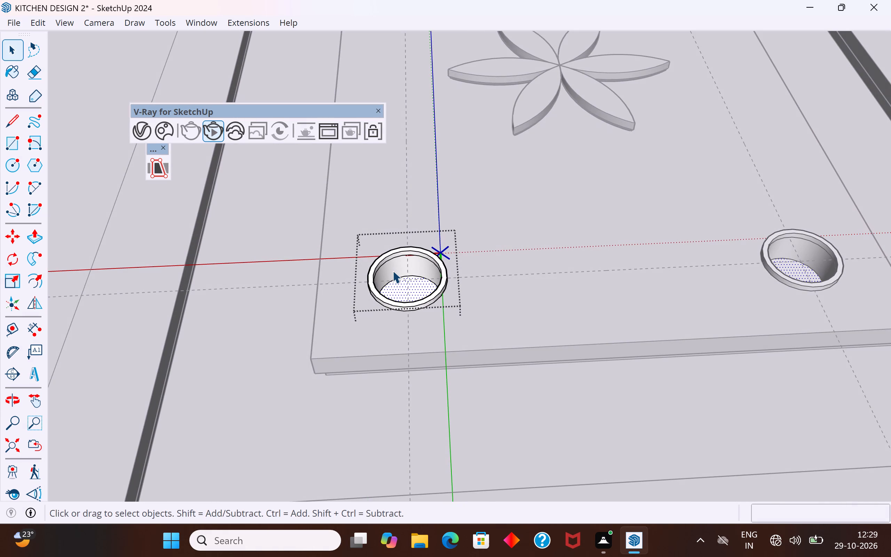
scroll(384, 269, up, 1)
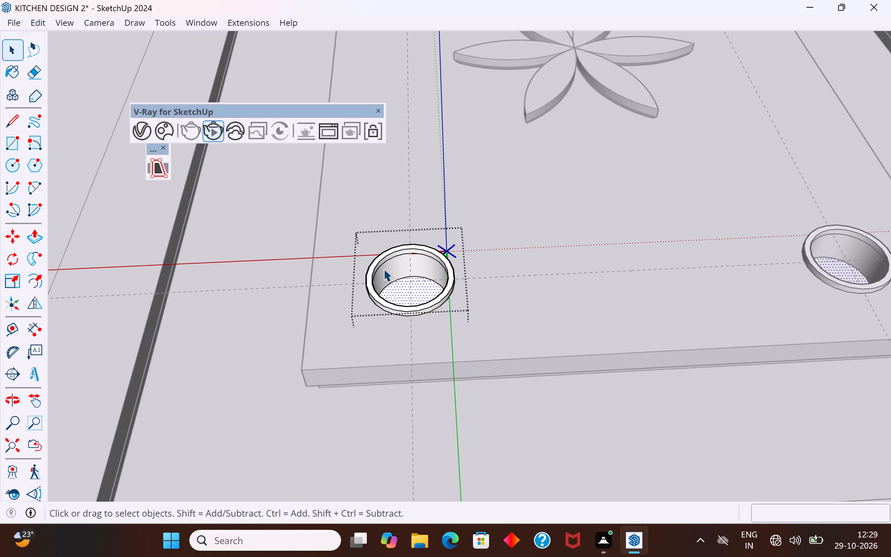
key(ctrl+c)
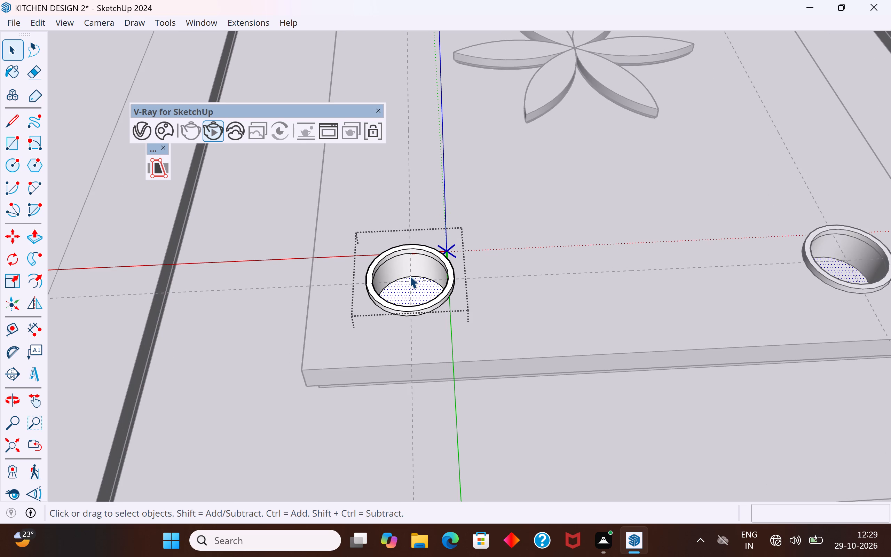
key(m)
click(409, 276)
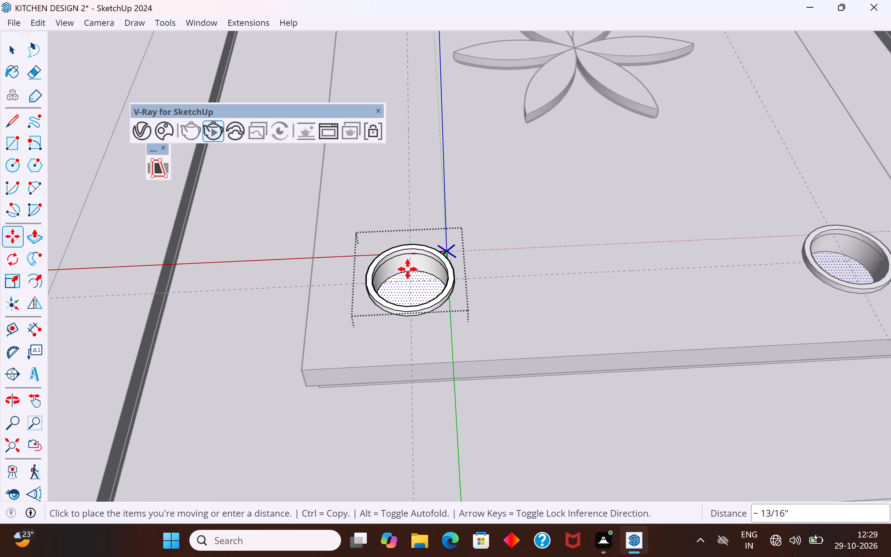
click(409, 254)
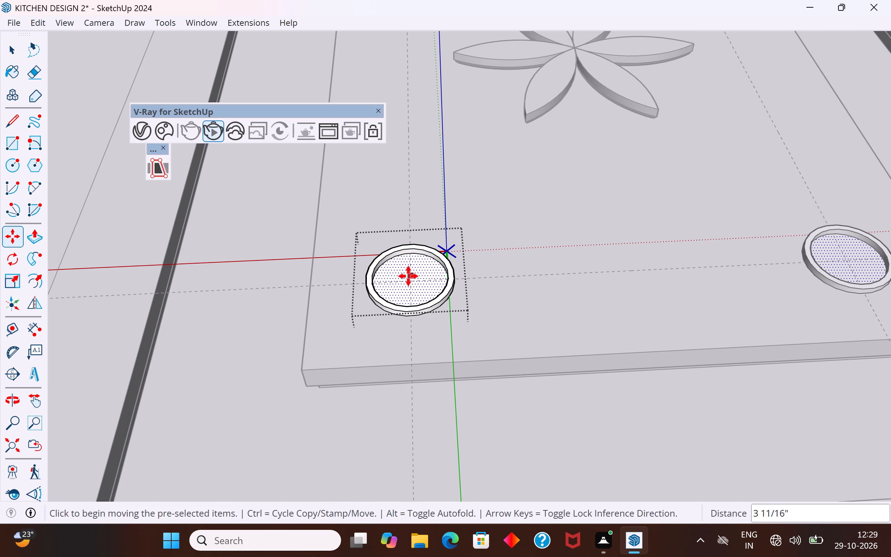
Offset the edge of the disc face inside the round light component inward by about 1/2".
click(9, 54)
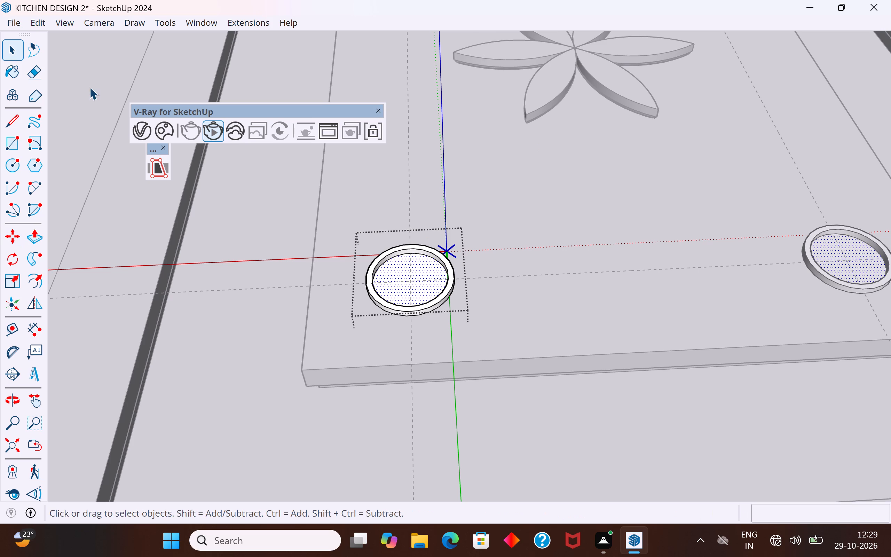
scroll(208, 179, down, 3)
scroll(354, 242, up, 3)
click(338, 242)
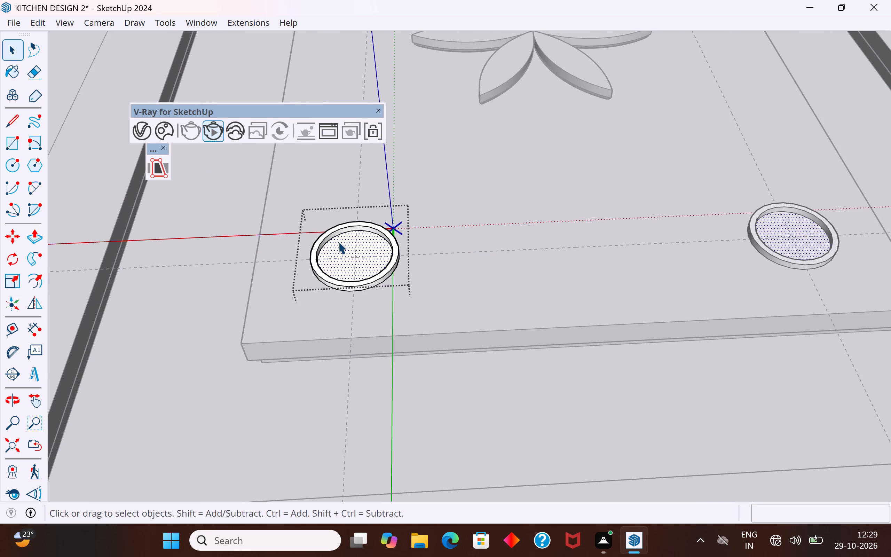
click(33, 281)
scroll(321, 251, up, 3)
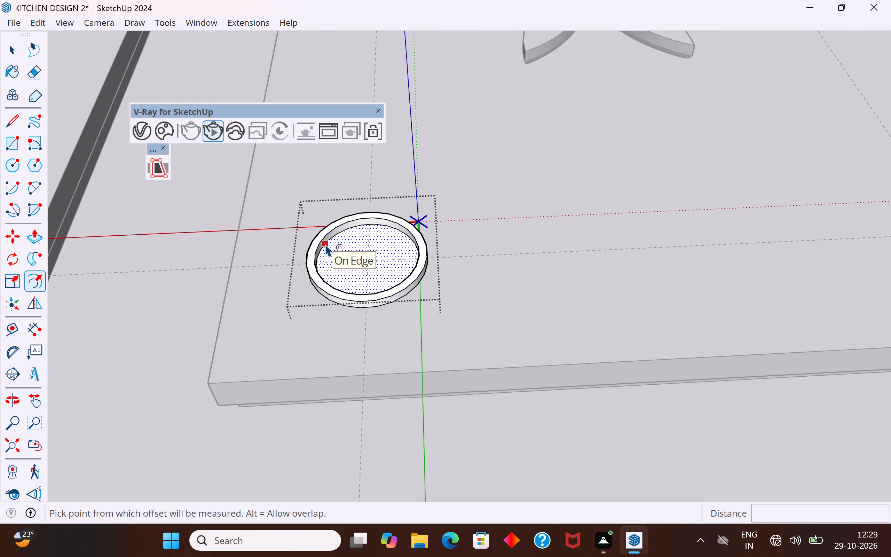
click(325, 244)
scroll(330, 248, up, 4)
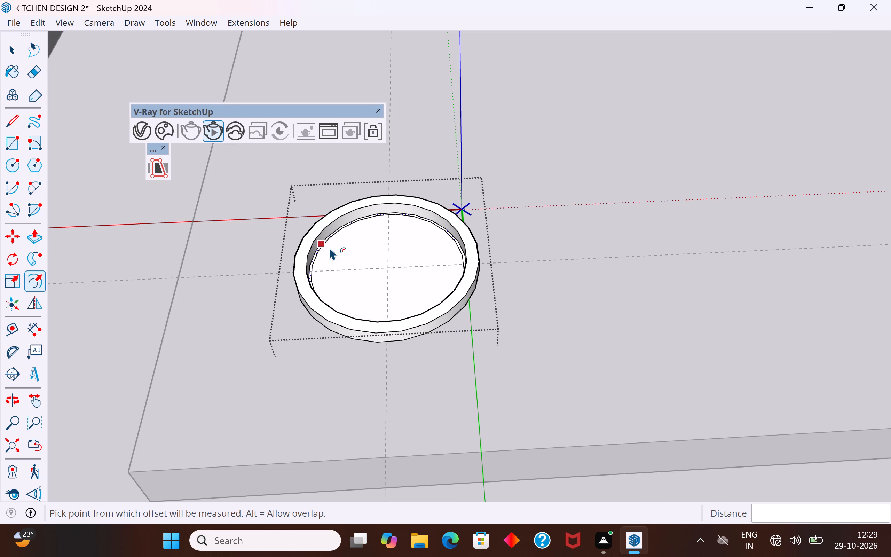
key(ctrl+z)
drag(324, 246, 331, 246)
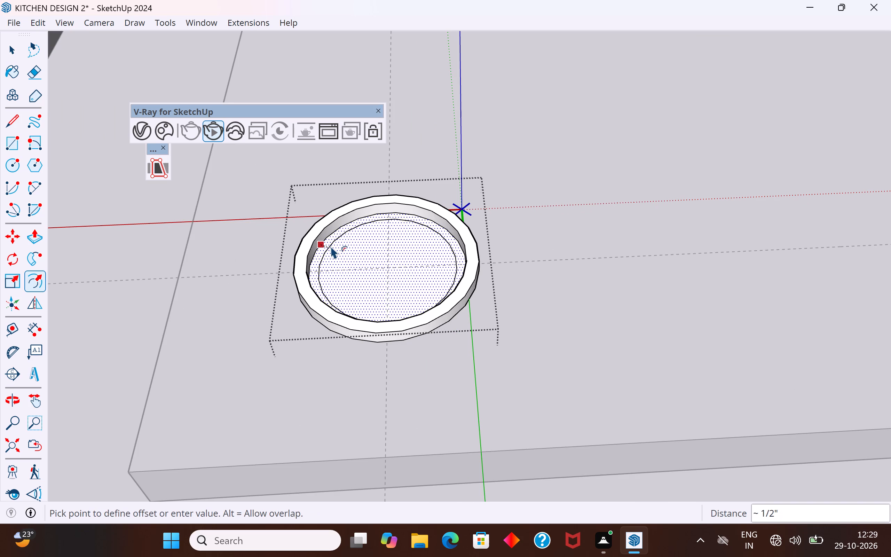
drag(331, 246, 340, 253)
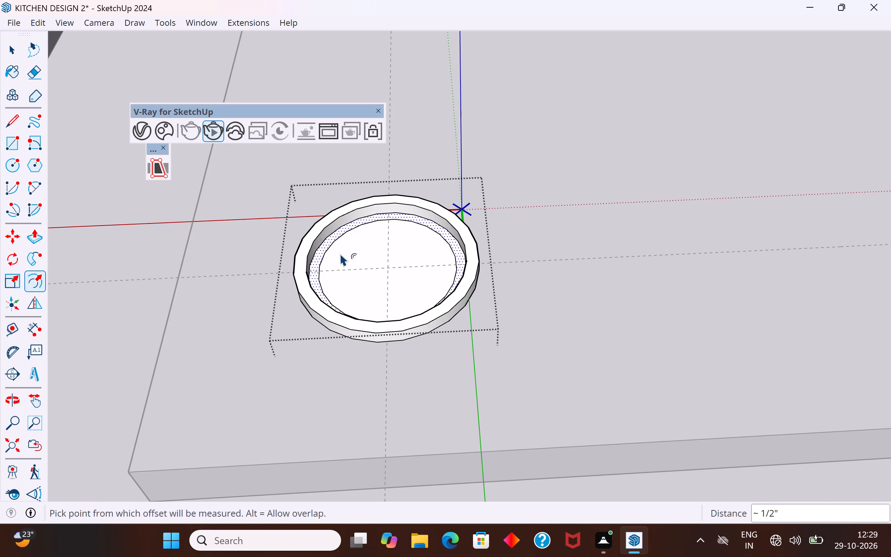
click(18, 51)
click(133, 73)
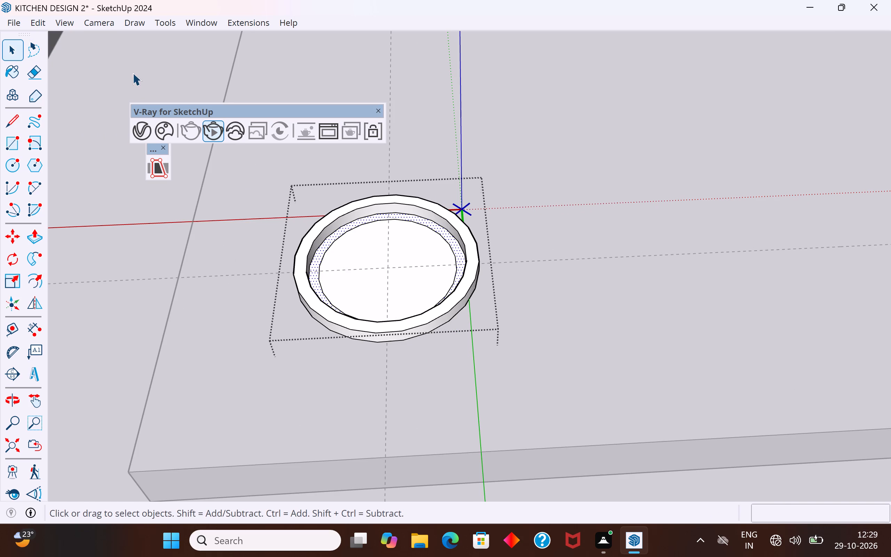
Push the inner disc face of the round light down about 3/8" and exit the component.
click(365, 286)
middle_drag(385, 300, 342, 251)
click(350, 282)
double_click(365, 288)
click(367, 280)
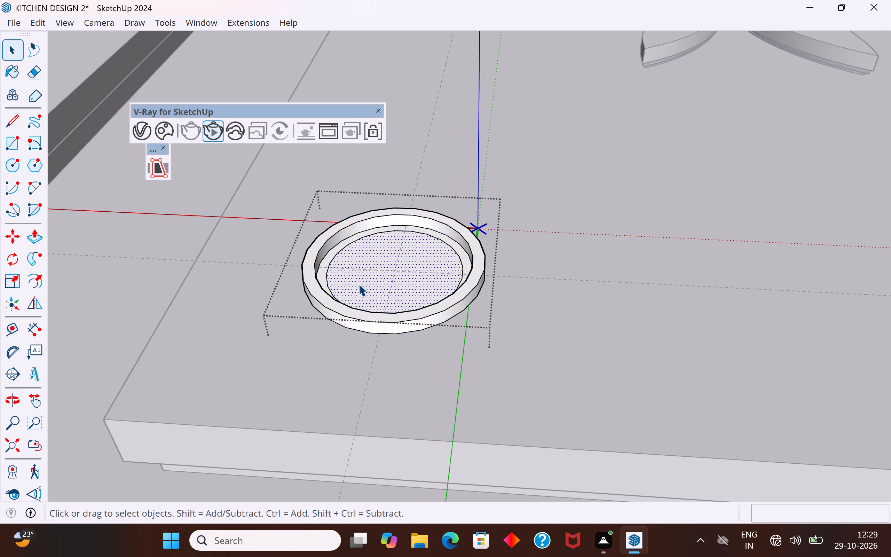
click(36, 245)
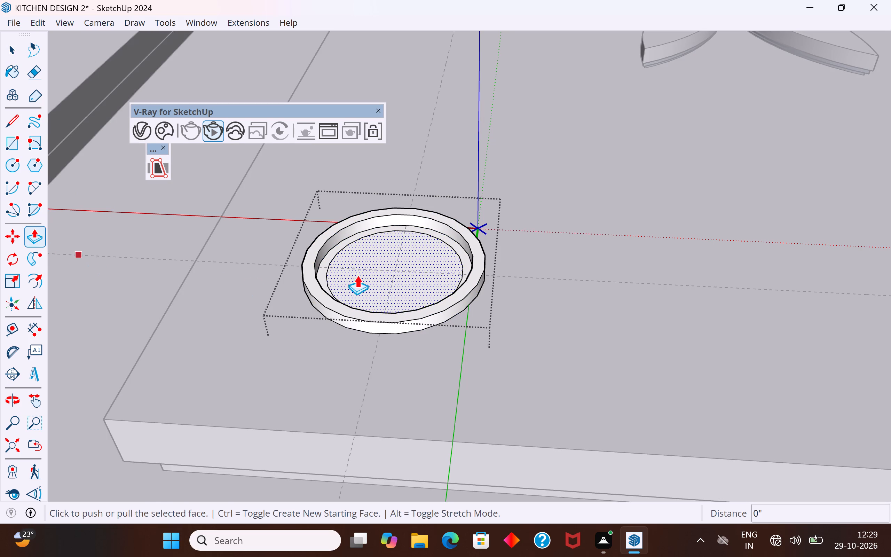
click(372, 290)
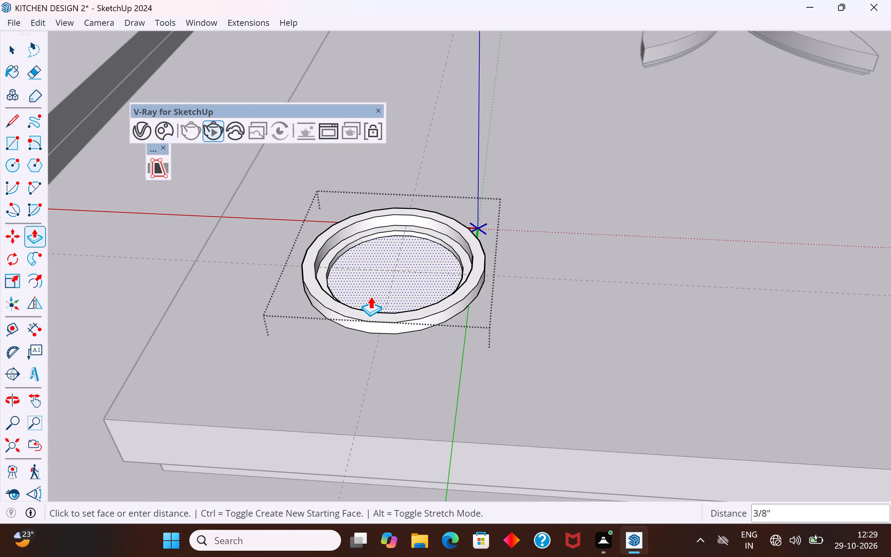
click(370, 296)
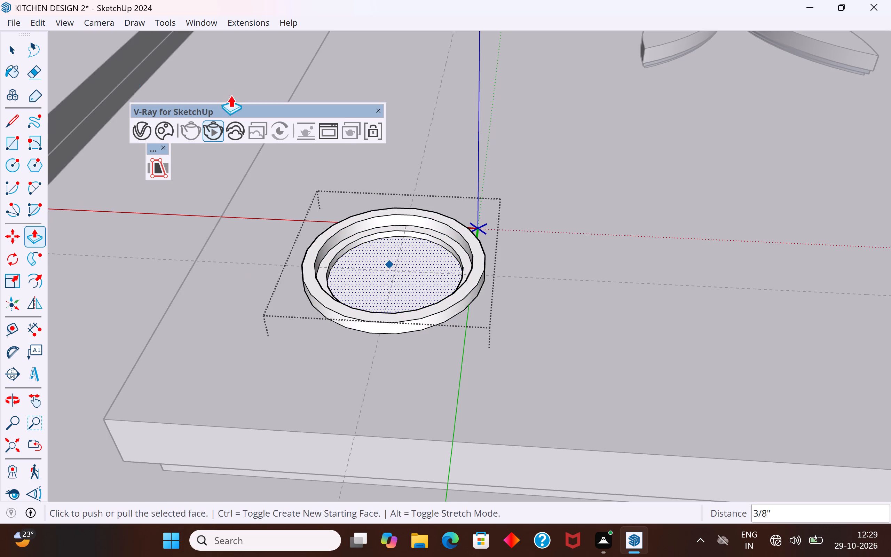
click(8, 44)
scroll(449, 252, down, 10)
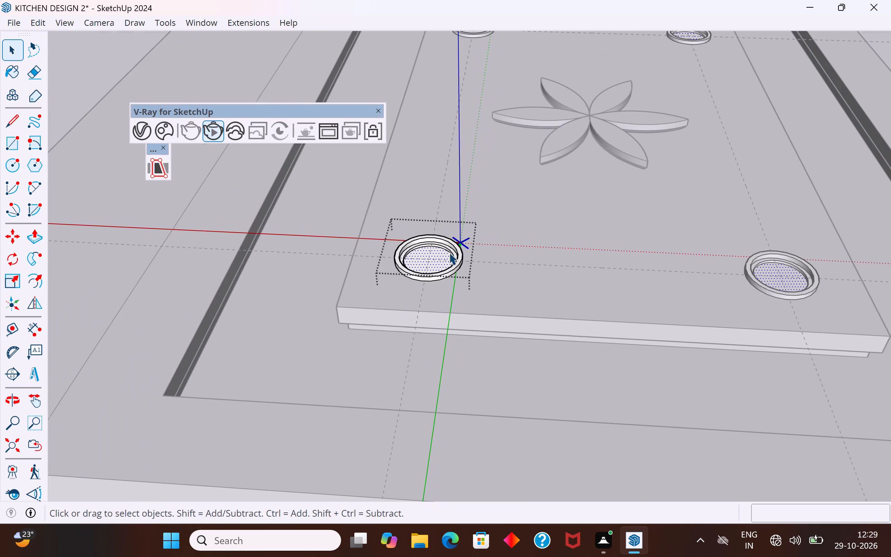
click(98, 166)
Apply the Emissive#1 material to the sunken inner disc face of the round light component and exit the component.
middle_drag(444, 287, 462, 308)
scroll(438, 280, up, 4)
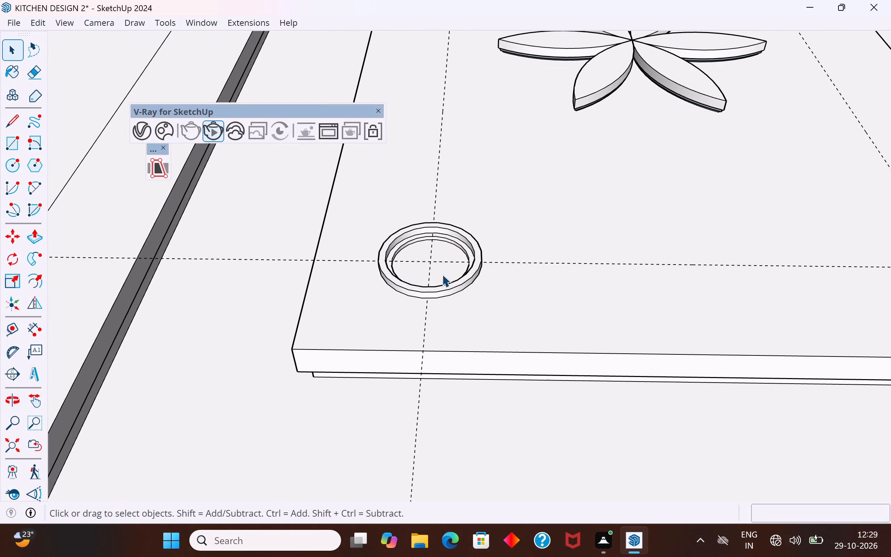
click(442, 274)
double_click(442, 272)
click(442, 271)
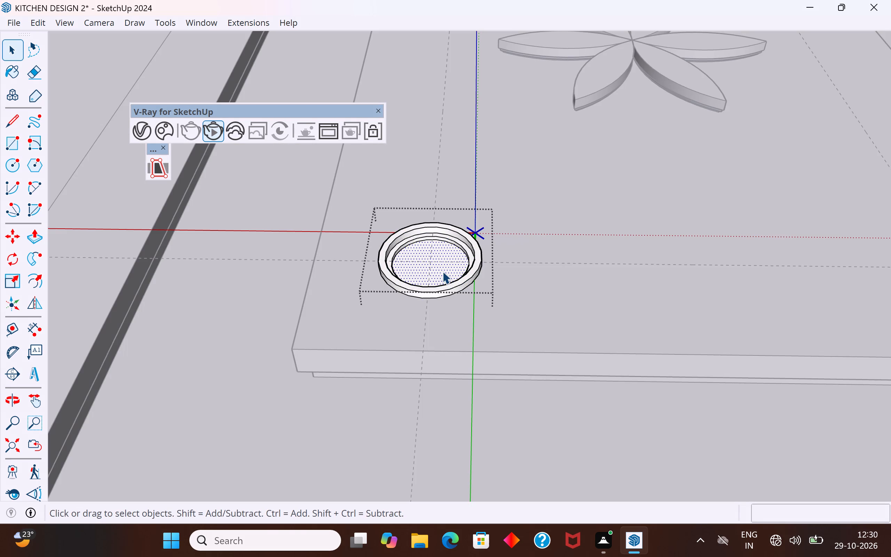
right_click(442, 271)
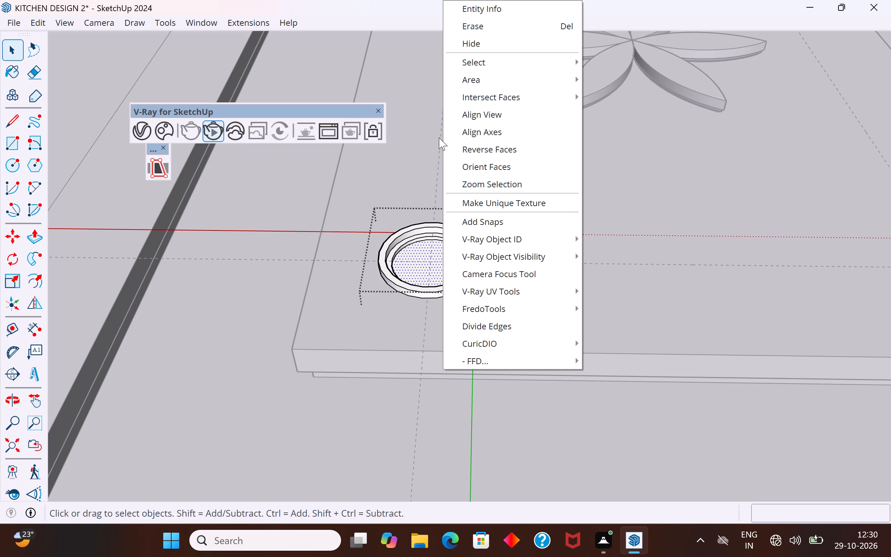
click(147, 130)
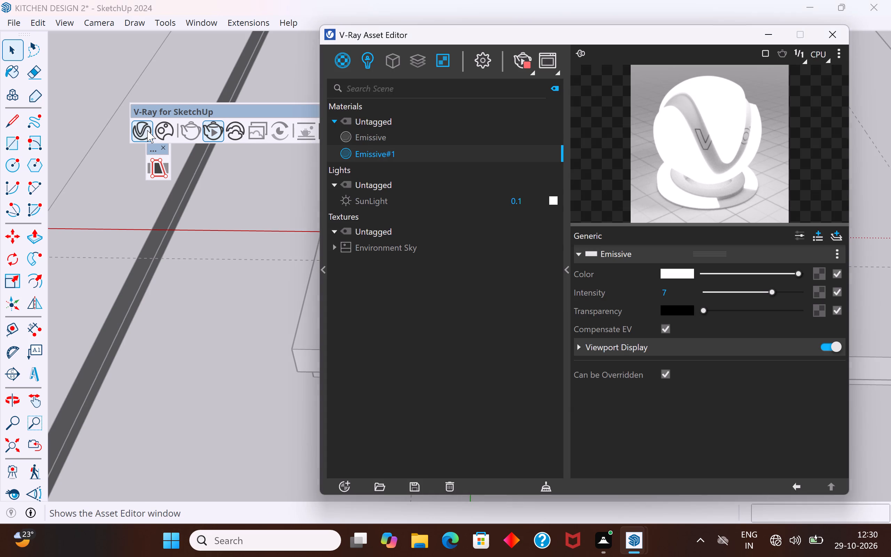
right_click(399, 153)
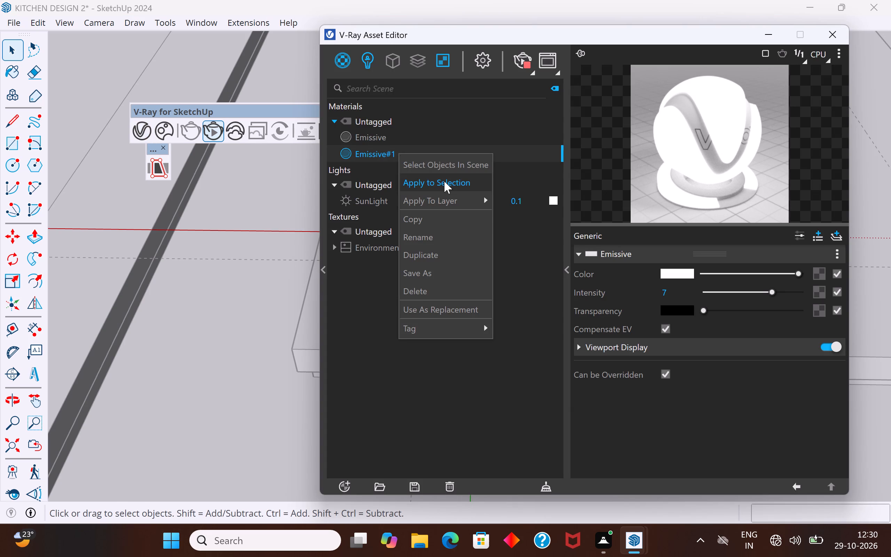
click(444, 181)
scroll(435, 280, down, 3)
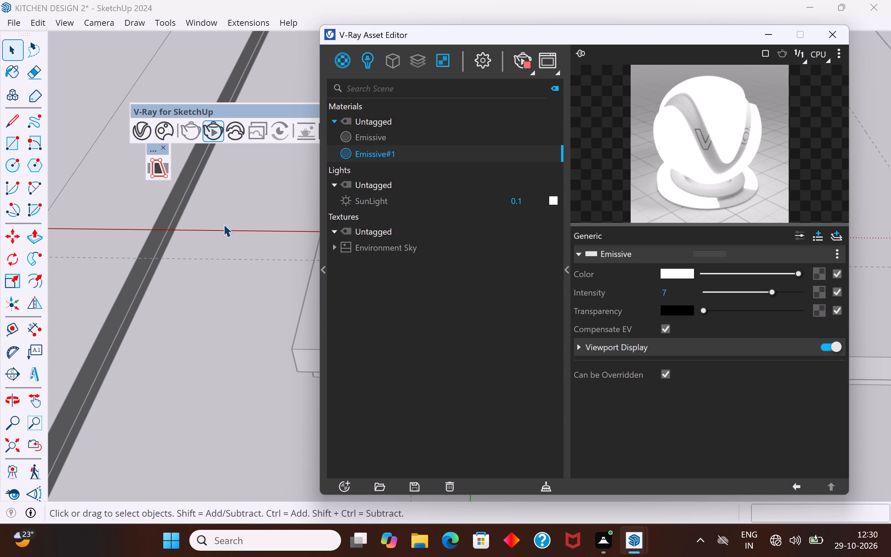
click(97, 79)
click(837, 36)
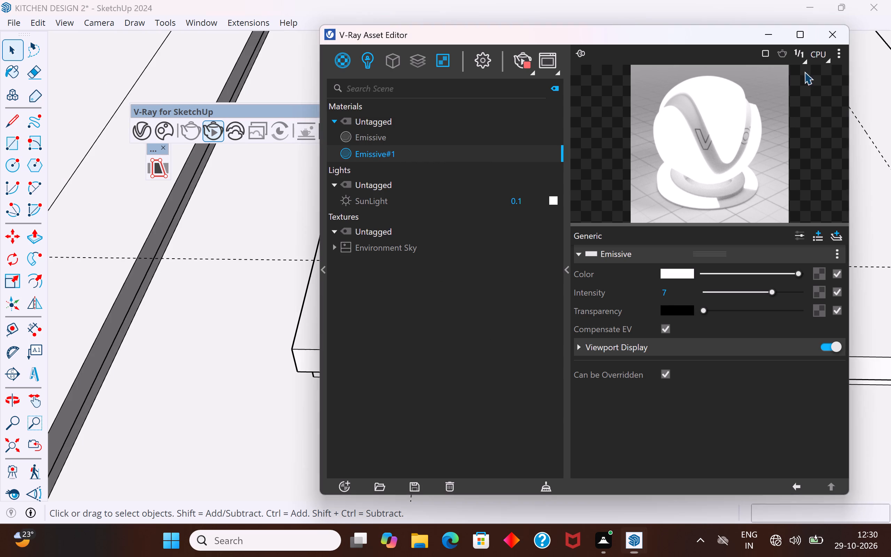
scroll(495, 288, down, 11)
click(802, 156)
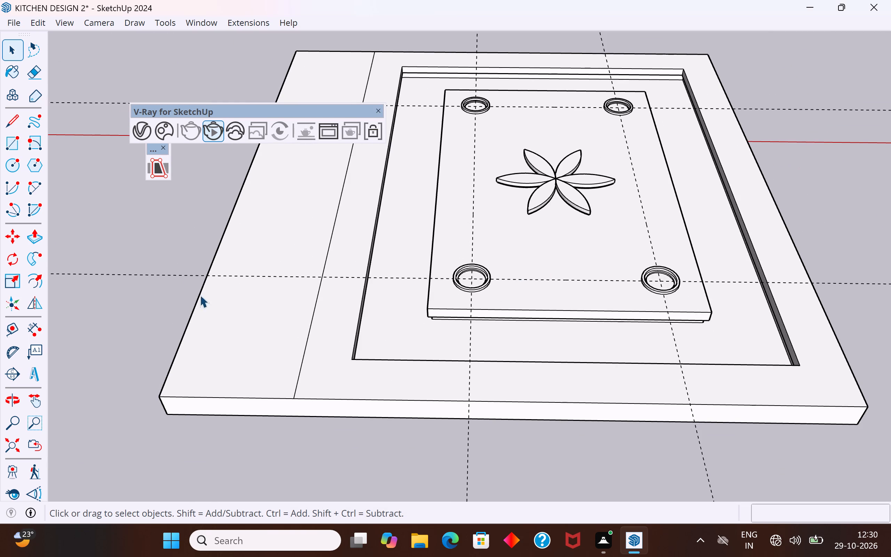
Stop the running interactive V-Ray render and close the Asset Editor.
click(137, 135)
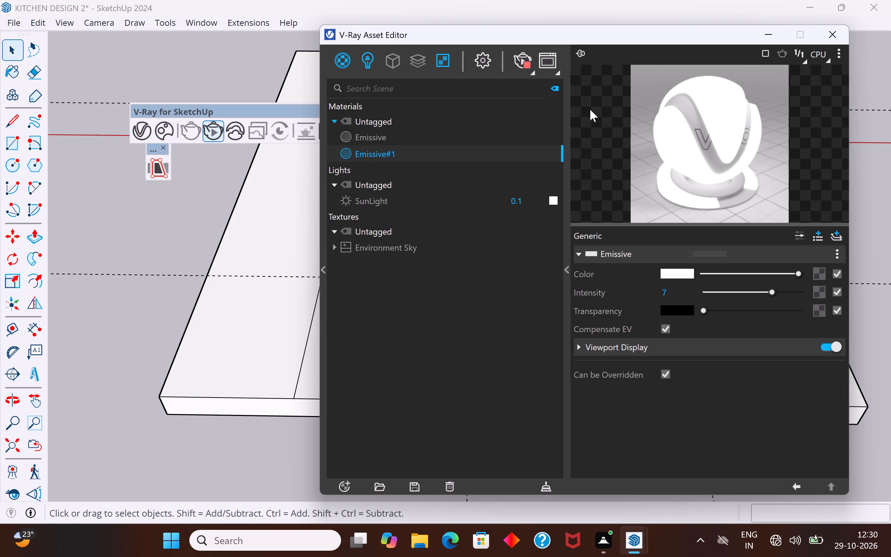
click(530, 62)
scroll(182, 264, down, 7)
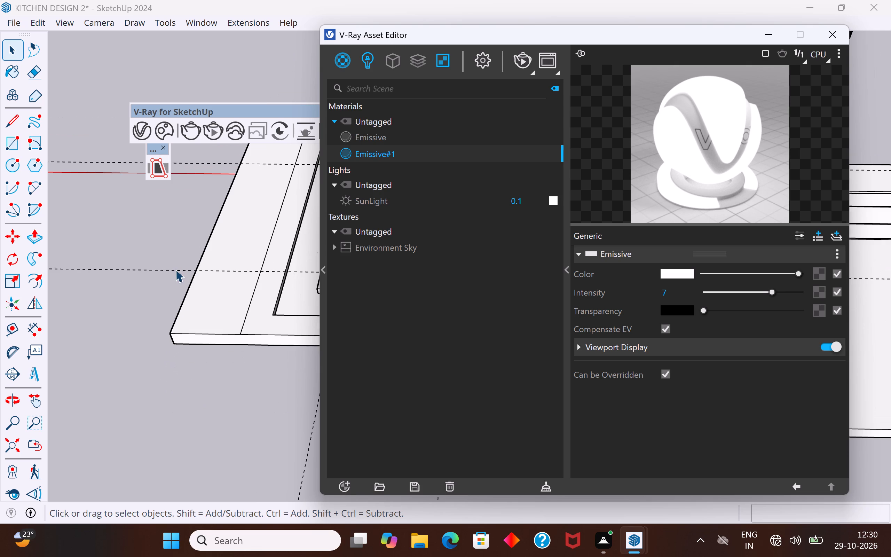
scroll(175, 269, down, 2)
middle_drag(255, 323, 260, 445)
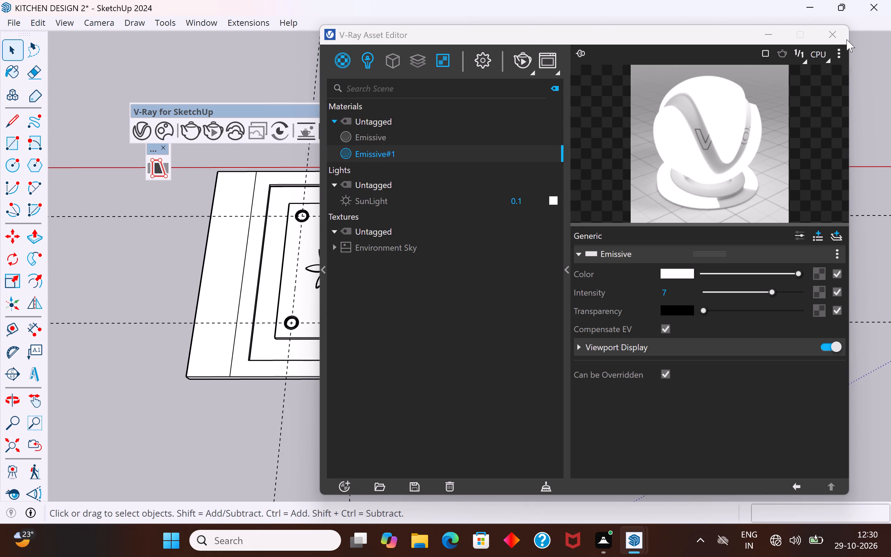
click(831, 29)
Apply the yellow Emissive material to the narrow recessed side face beneath the front edge of the raised central ceiling panel.
middle_drag(425, 284, 437, 149)
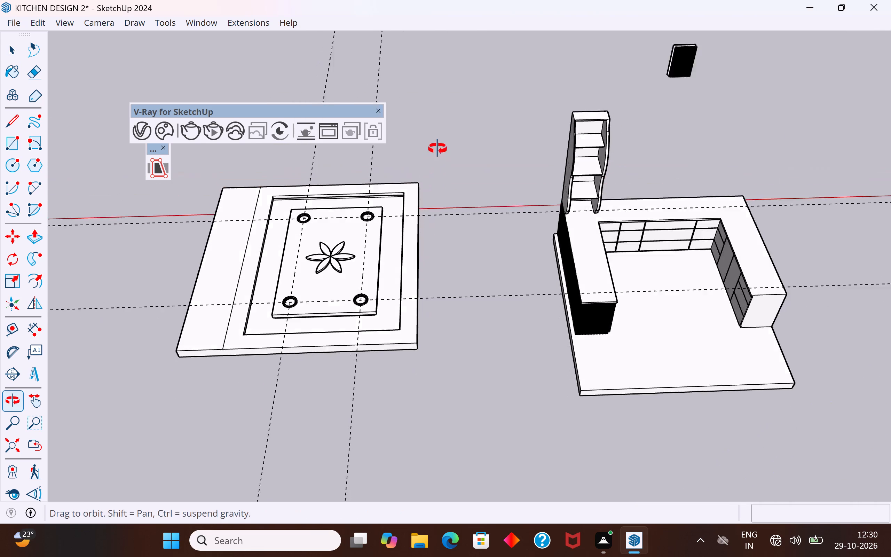
middle_drag(437, 149, 437, 138)
scroll(341, 321, up, 10)
middle_drag(354, 297, 511, 212)
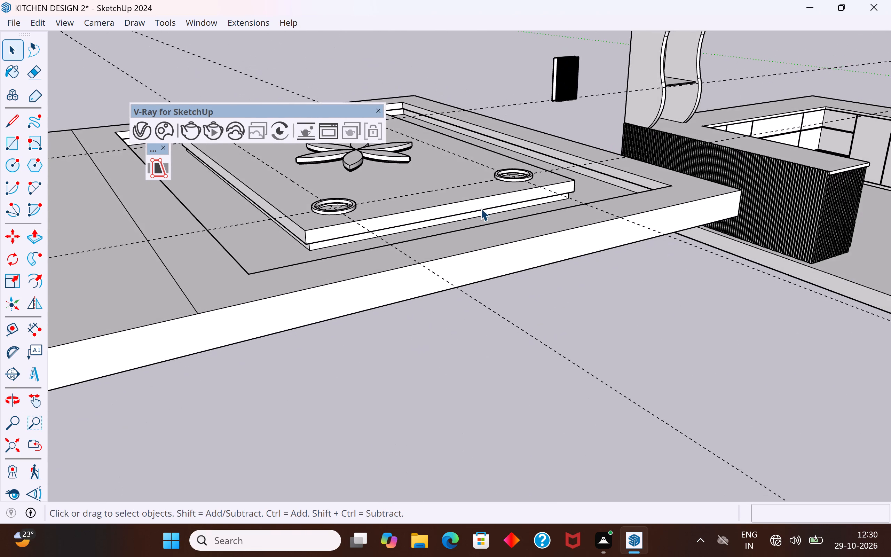
scroll(481, 208, up, 5)
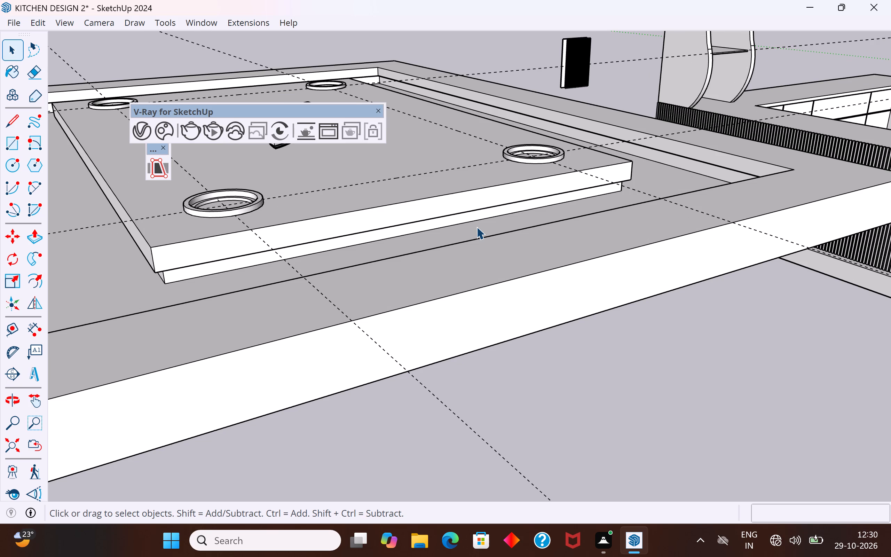
scroll(476, 227, up, 2)
click(480, 211)
right_click(480, 211)
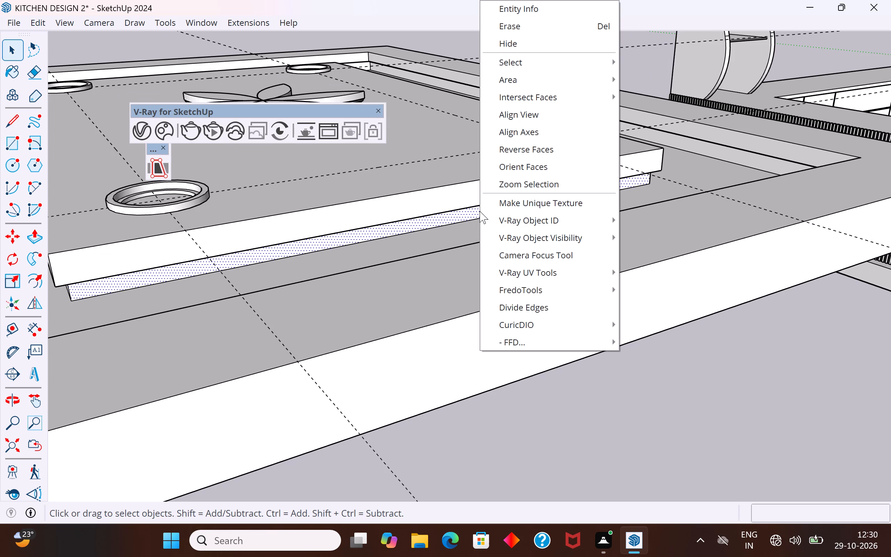
click(138, 136)
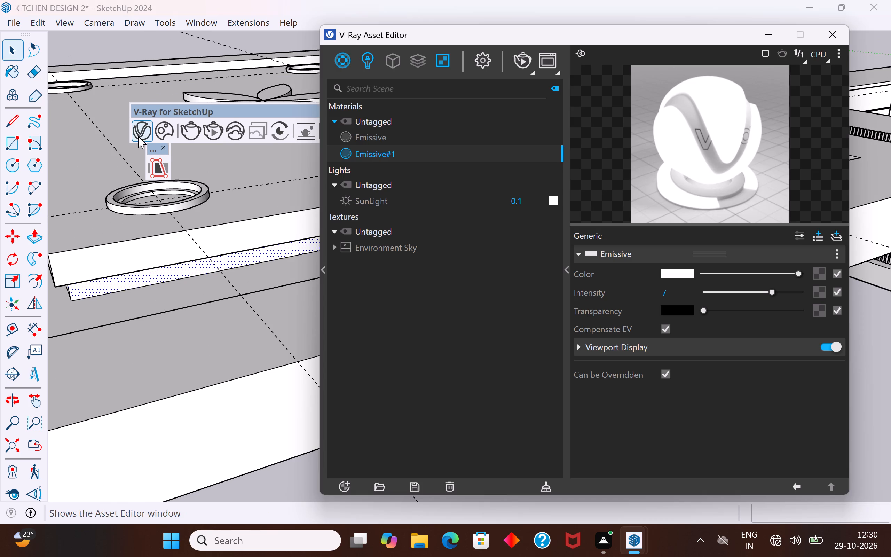
click(395, 141)
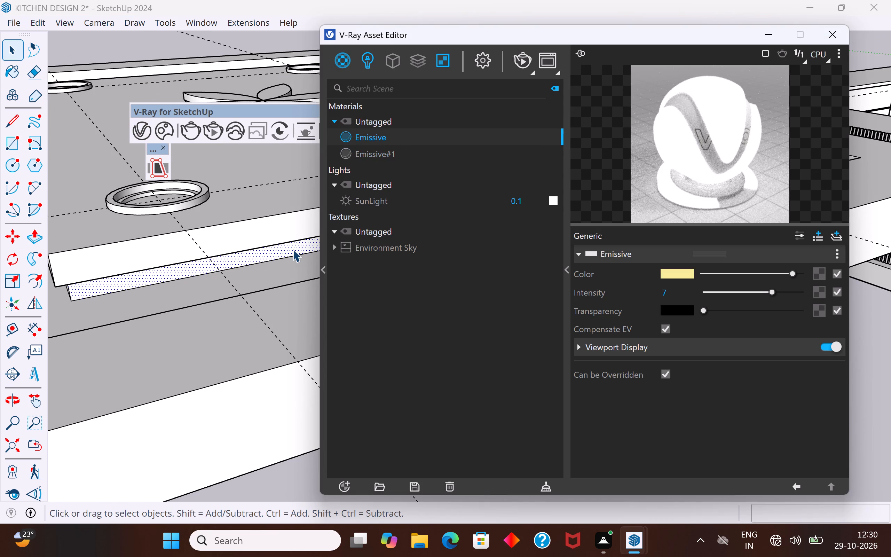
right_click(401, 136)
click(435, 165)
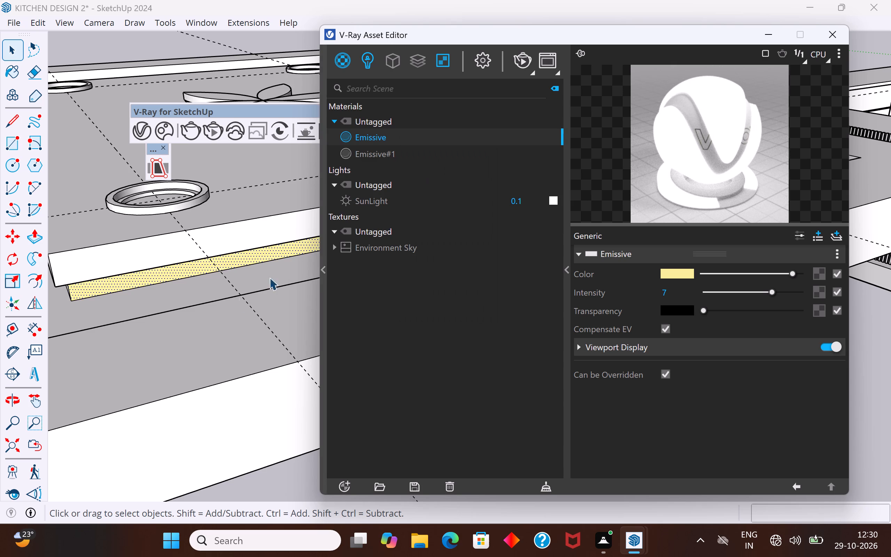
Apply the yellow Emissive material to the adjoining recessed side face around the corner beneath the central ceiling panel.
scroll(229, 305, down, 5)
middle_drag(74, 322, 268, 295)
click(231, 324)
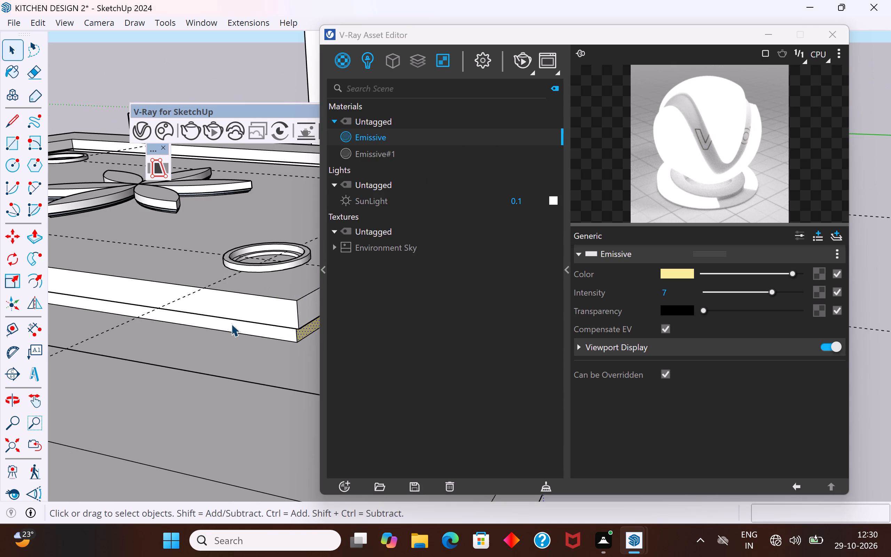
right_click(413, 138)
click(447, 167)
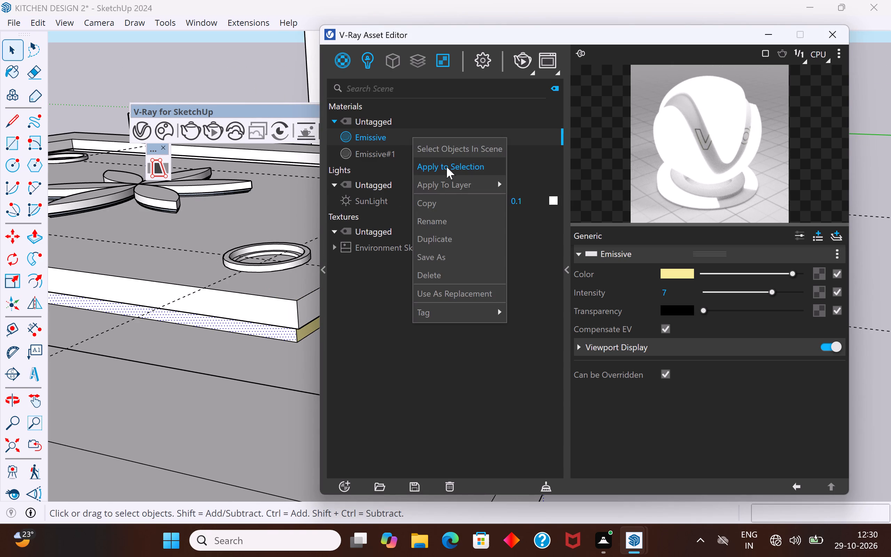
Apply the yellow Emissive material to the third narrow recessed side face beneath the raised central ceiling panel.
scroll(168, 423, down, 7)
middle_drag(180, 367, 341, 375)
scroll(259, 323, down, 11)
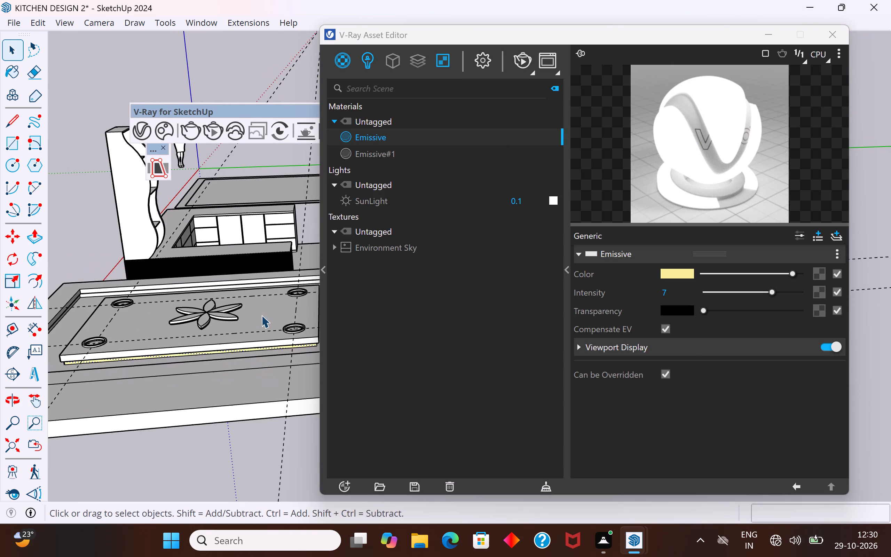
scroll(237, 300, down, 4)
middle_drag(72, 356, 271, 354)
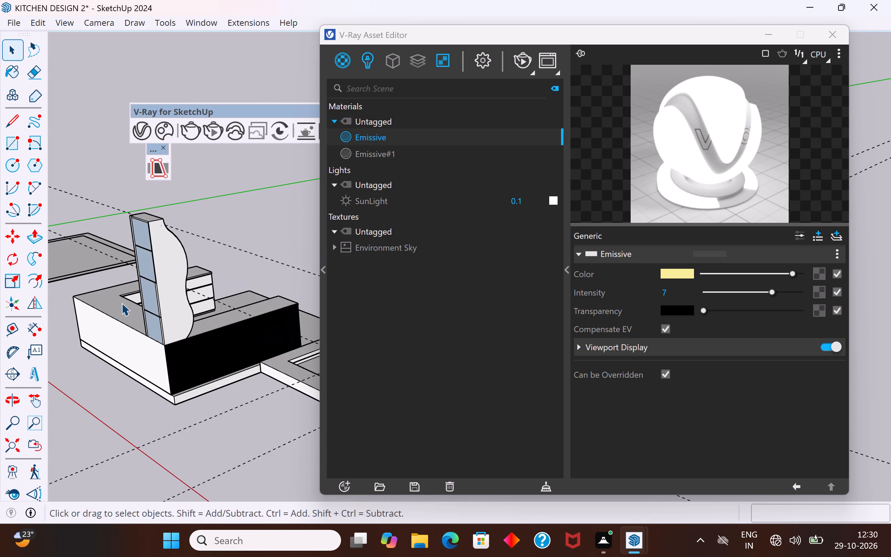
scroll(121, 303, down, 5)
scroll(156, 295, down, 4)
scroll(262, 336, up, 12)
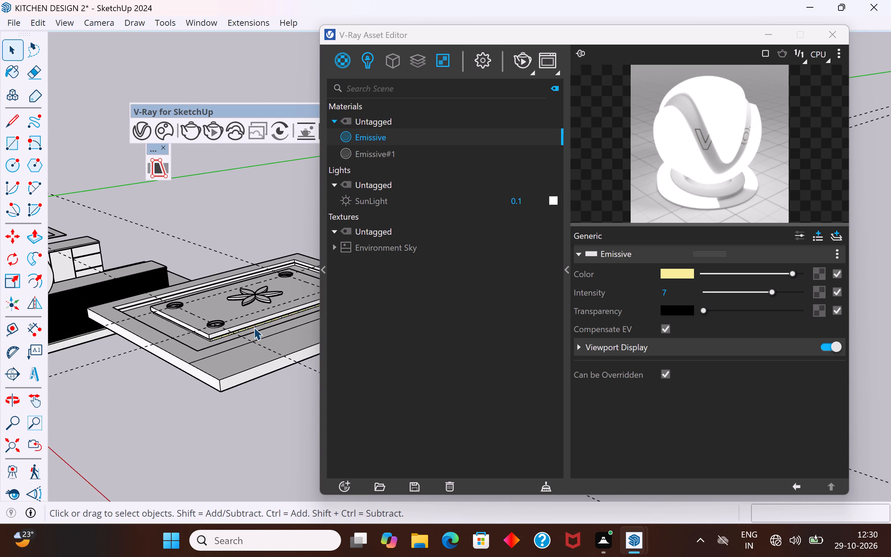
scroll(254, 327, up, 3)
middle_drag(242, 334, 305, 350)
scroll(164, 241, down, 6)
middle_drag(146, 301, 238, 319)
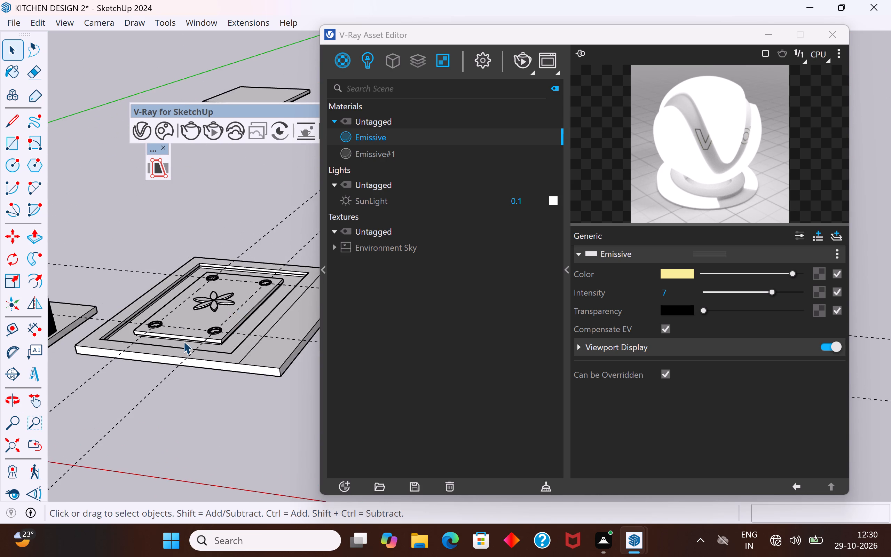
scroll(183, 341, up, 16)
click(189, 339)
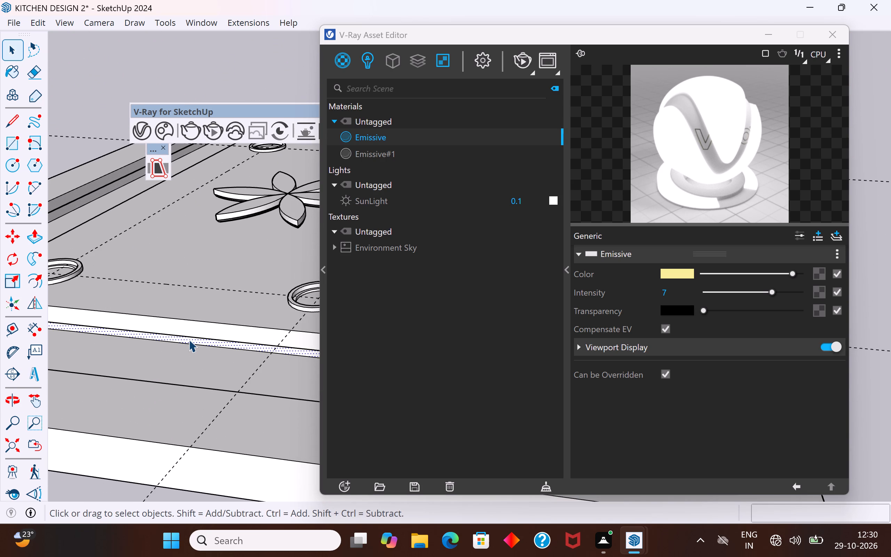
right_click(421, 133)
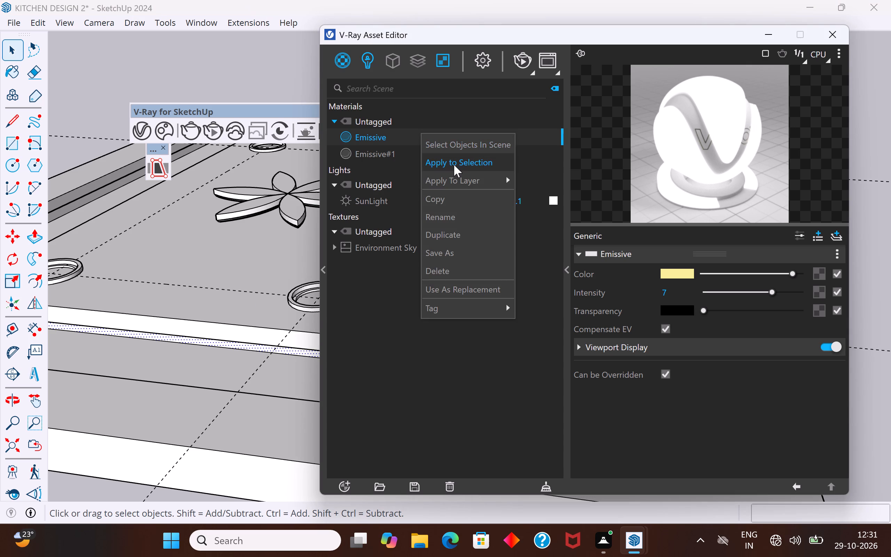
click(454, 165)
Apply the yellow Emissive material to the fourth, remaining narrow recessed side face beneath the raised central ceiling panel.
scroll(202, 336, down, 12)
middle_drag(202, 336, 203, 397)
middle_drag(119, 361, 283, 318)
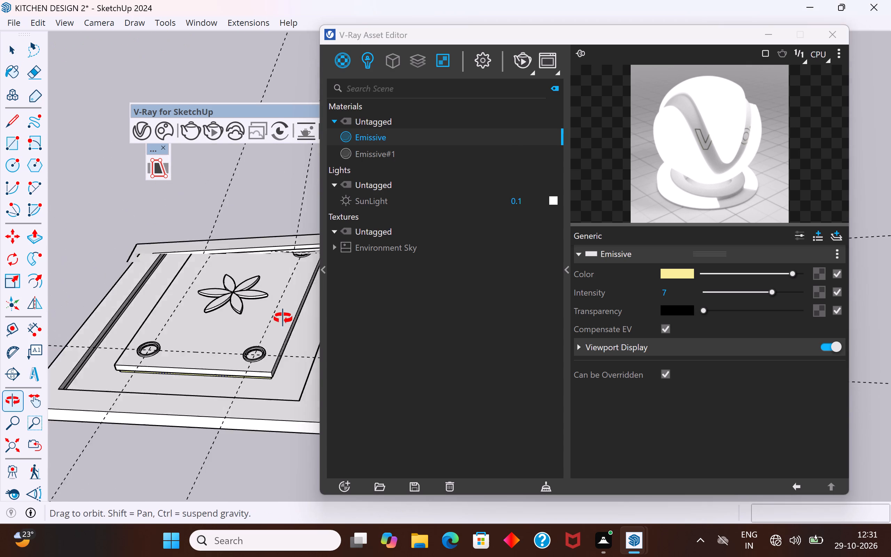
middle_drag(283, 318, 288, 316)
scroll(149, 253, down, 6)
middle_drag(145, 337, 333, 248)
scroll(147, 351, up, 5)
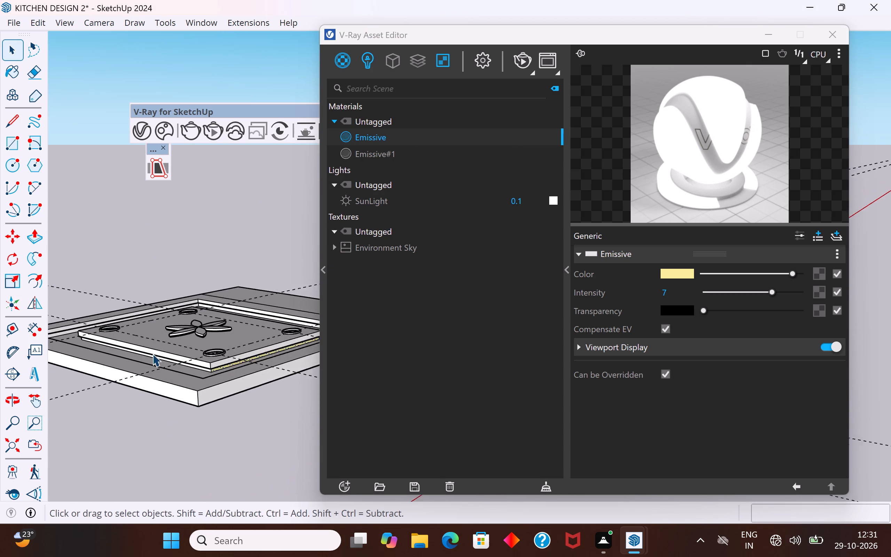
scroll(152, 354, up, 16)
click(198, 352)
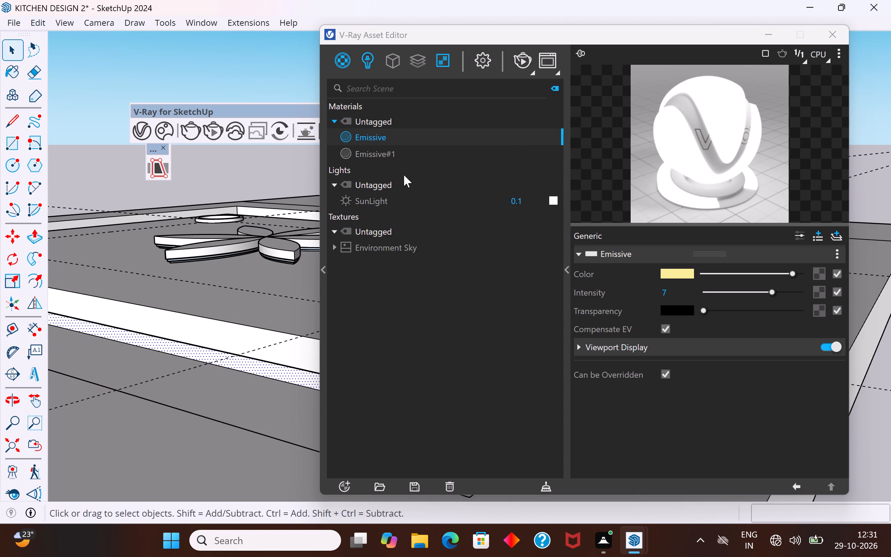
right_click(412, 143)
click(442, 172)
Apply the yellow Emissive material to the lower strip of one inner side wall of the outer frame surrounding the central panel.
scroll(263, 330, down, 9)
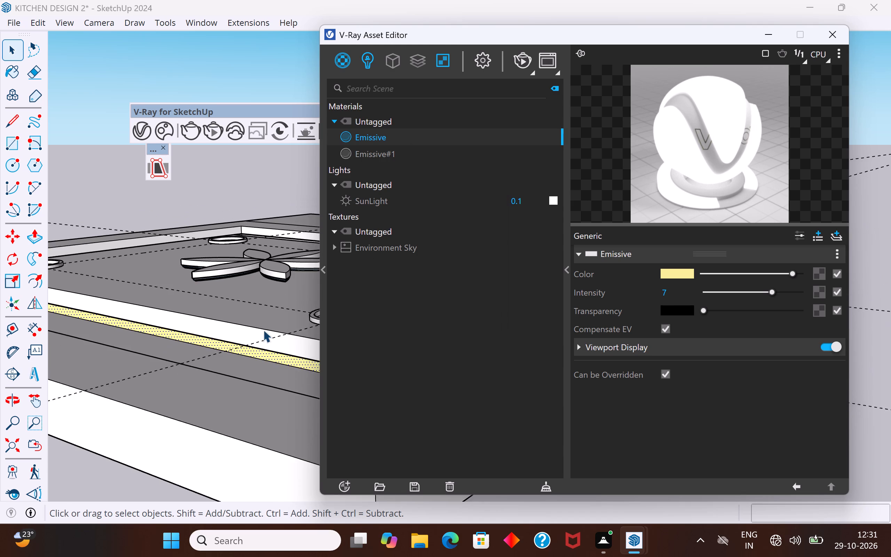
scroll(263, 330, down, 3)
middle_drag(254, 332, 289, 395)
scroll(128, 260, down, 7)
middle_drag(100, 279, 269, 318)
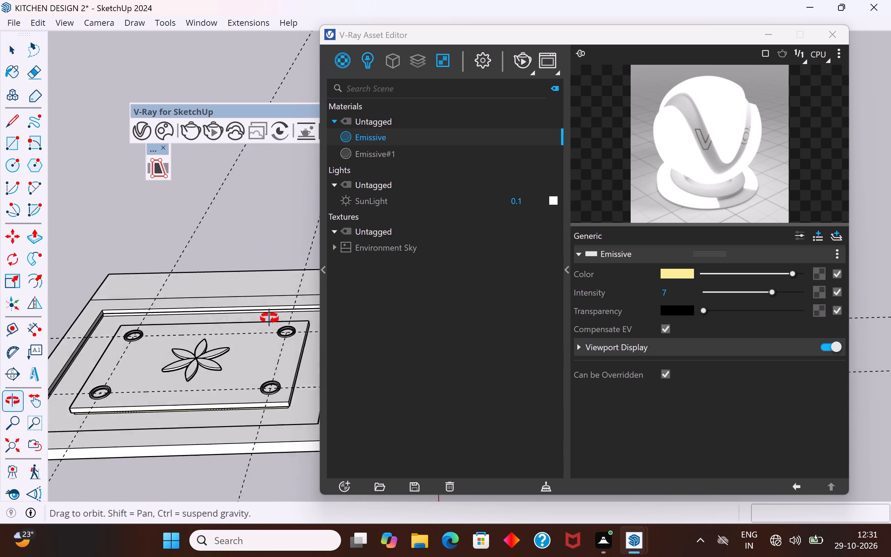
middle_drag(269, 318, 287, 307)
scroll(232, 271, down, 6)
middle_drag(134, 349, 344, 269)
scroll(257, 259, down, 6)
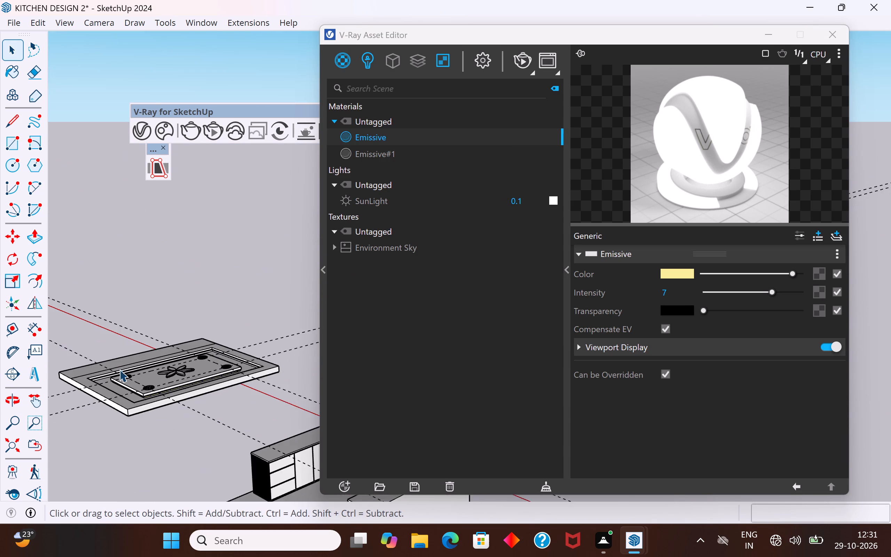
scroll(120, 371, up, 13)
scroll(182, 272, down, 5)
scroll(179, 289, up, 8)
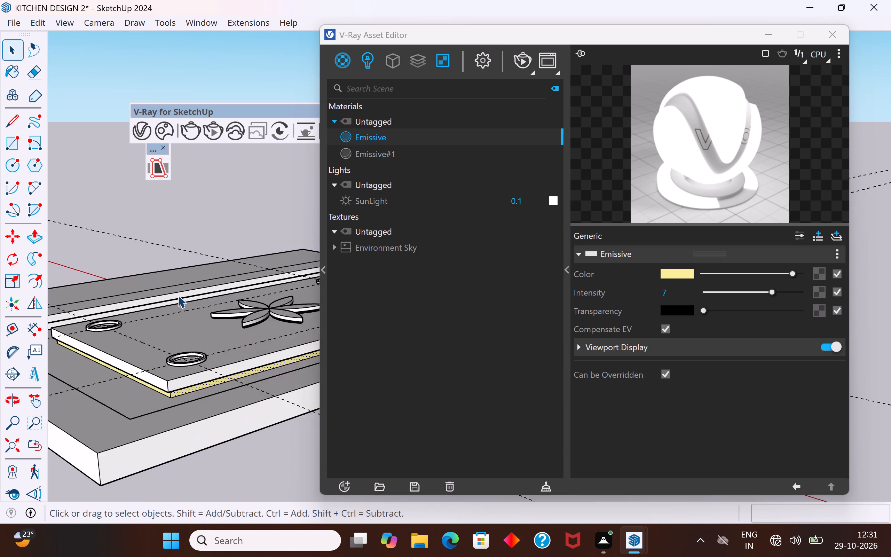
scroll(178, 295, up, 8)
click(185, 307)
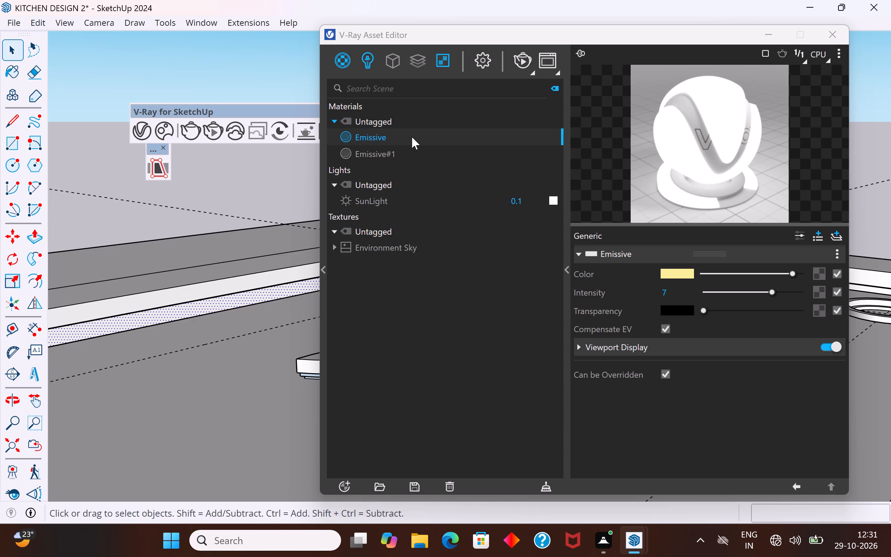
right_click(412, 137)
click(456, 170)
Apply the yellow Emissive material to the lower strip of a second inner side wall of the outer ceiling frame.
scroll(203, 238, down, 11)
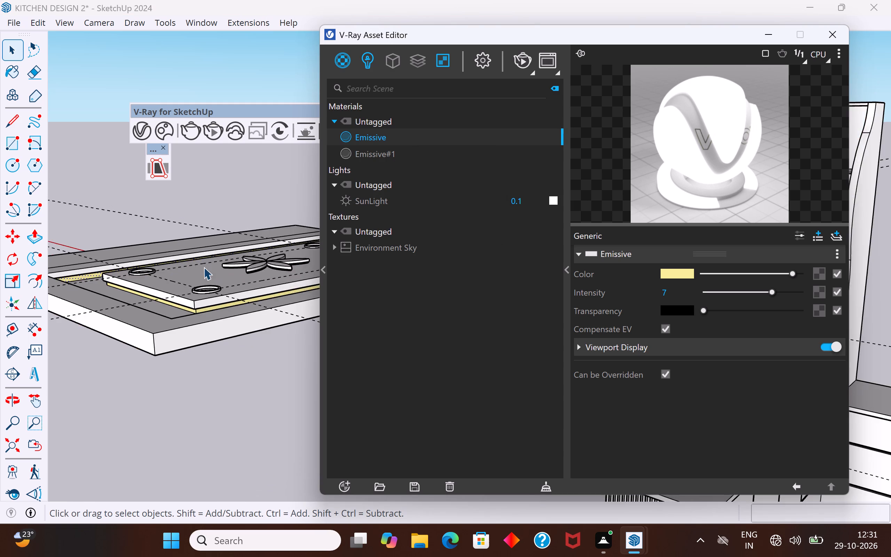
middle_drag(204, 268, 0, 343)
scroll(25, 337, down, 6)
scroll(123, 280, down, 11)
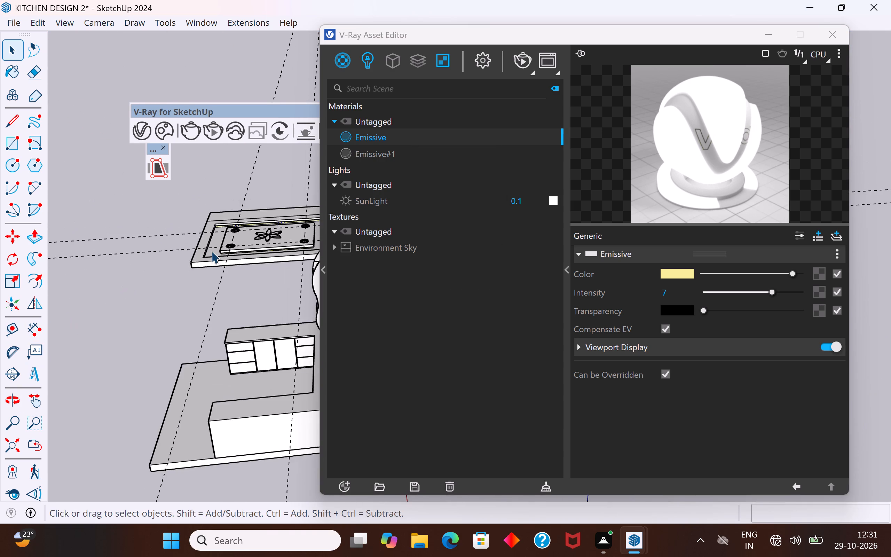
middle_drag(211, 251, 96, 233)
scroll(101, 332, down, 6)
scroll(220, 243, up, 12)
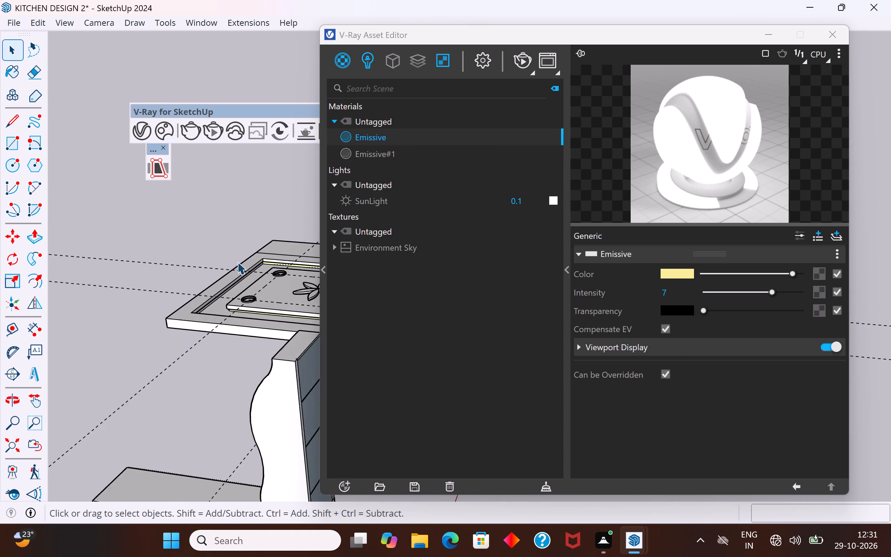
scroll(237, 262, up, 19)
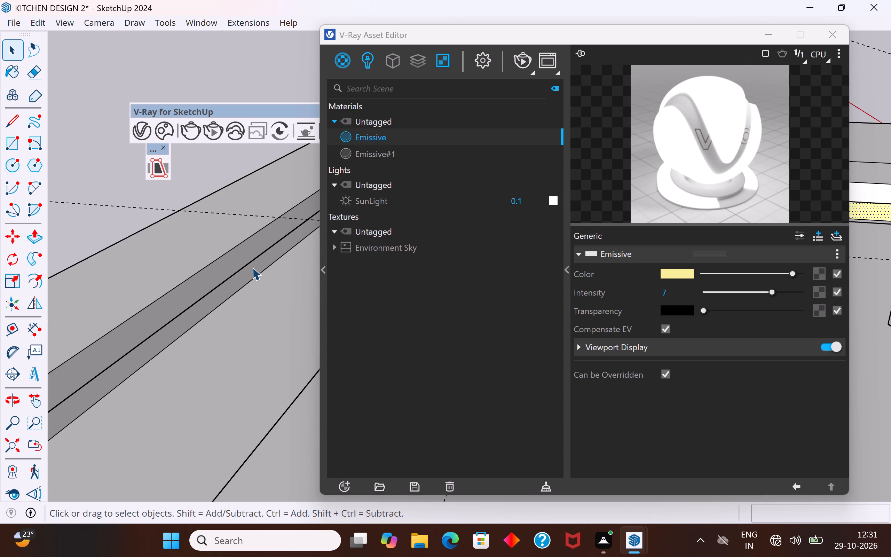
click(252, 267)
right_click(412, 138)
click(445, 172)
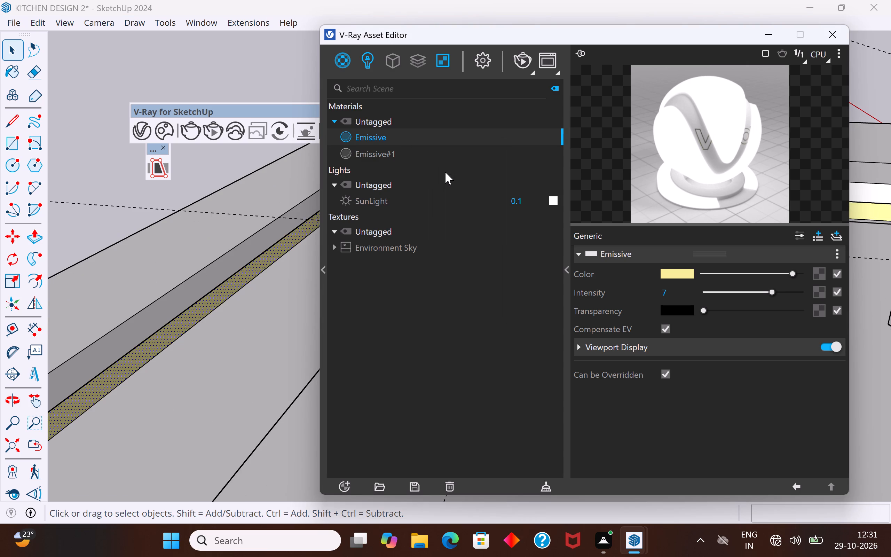
Apply the yellow Emissive material to the lower strip of a third inner side wall of the outer ceiling frame.
scroll(216, 304, down, 19)
middle_drag(222, 339, 0, 357)
scroll(271, 322, down, 12)
middle_drag(279, 348, 32, 336)
scroll(40, 387, down, 5)
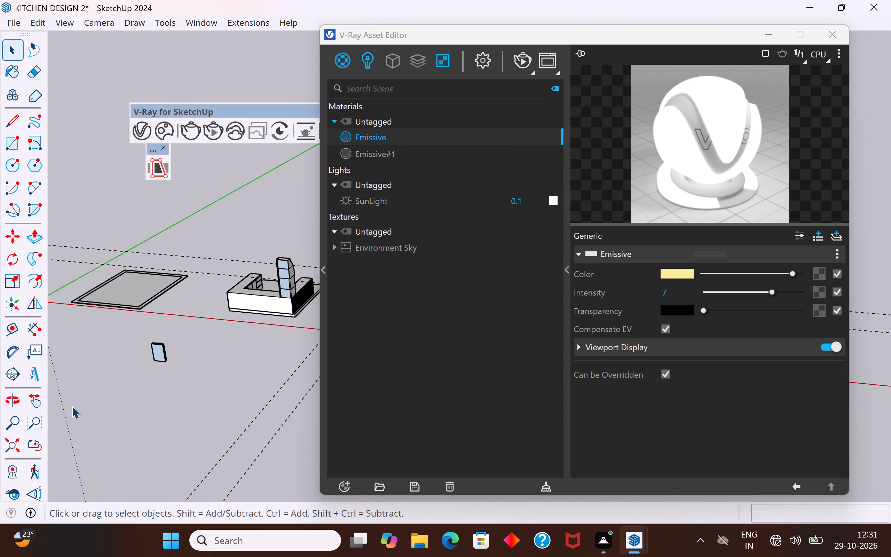
scroll(227, 348, down, 13)
scroll(281, 321, up, 18)
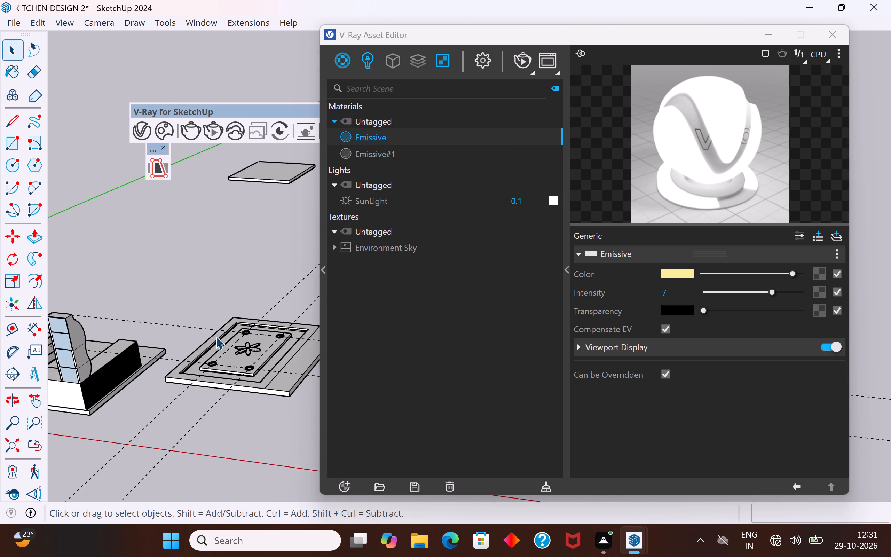
scroll(216, 337, up, 17)
middle_drag(211, 323, 178, 262)
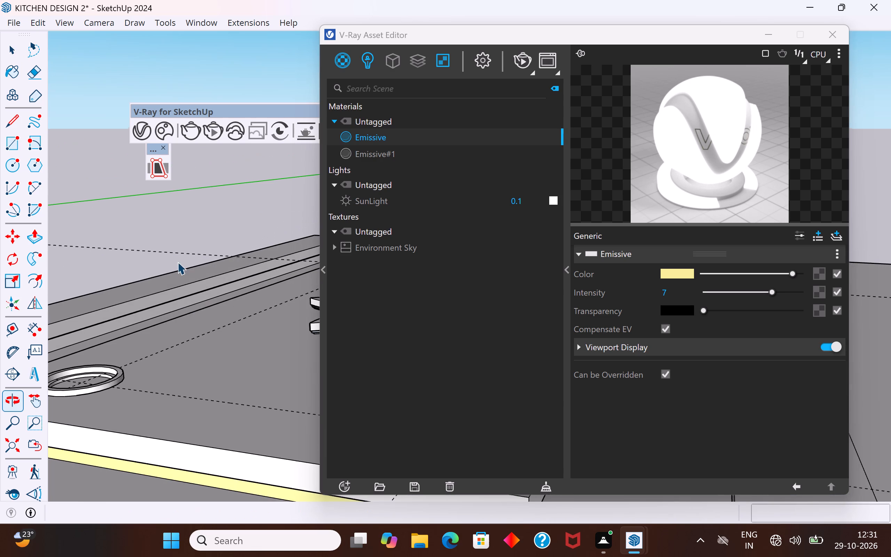
click(192, 300)
right_click(400, 136)
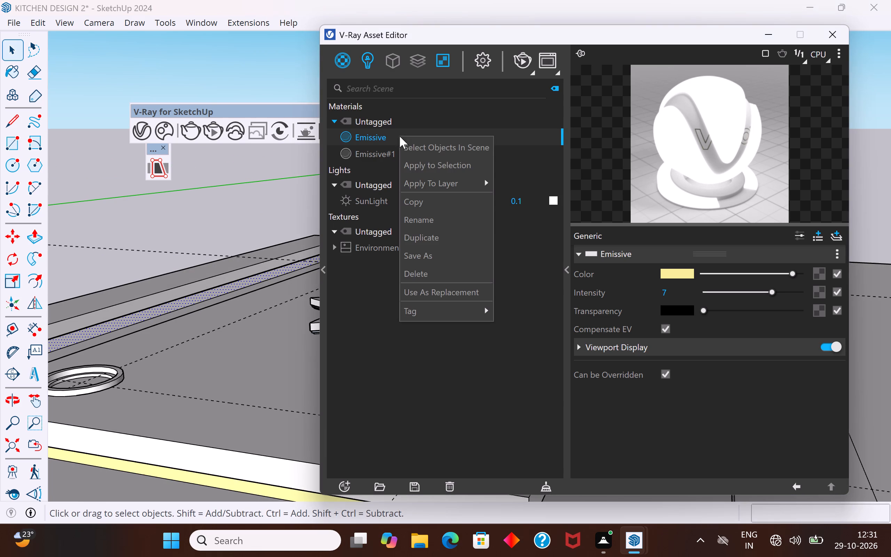
click(423, 163)
Apply the yellow Emissive material to the lower strip of the last inner side wall of the outer ceiling frame.
scroll(201, 301, down, 11)
middle_drag(197, 344, 40, 402)
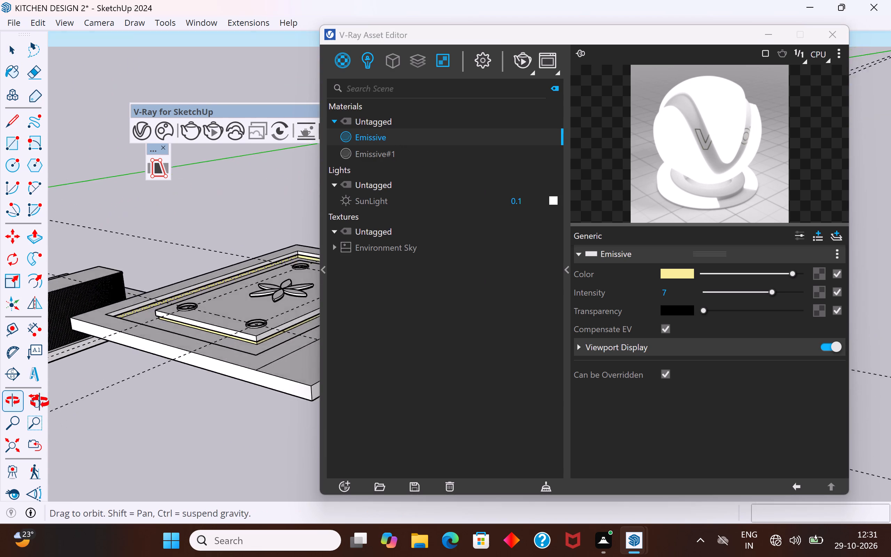
middle_drag(40, 402, 10, 422)
middle_drag(204, 319, 31, 343)
middle_drag(213, 266, 78, 292)
scroll(125, 193, up, 2)
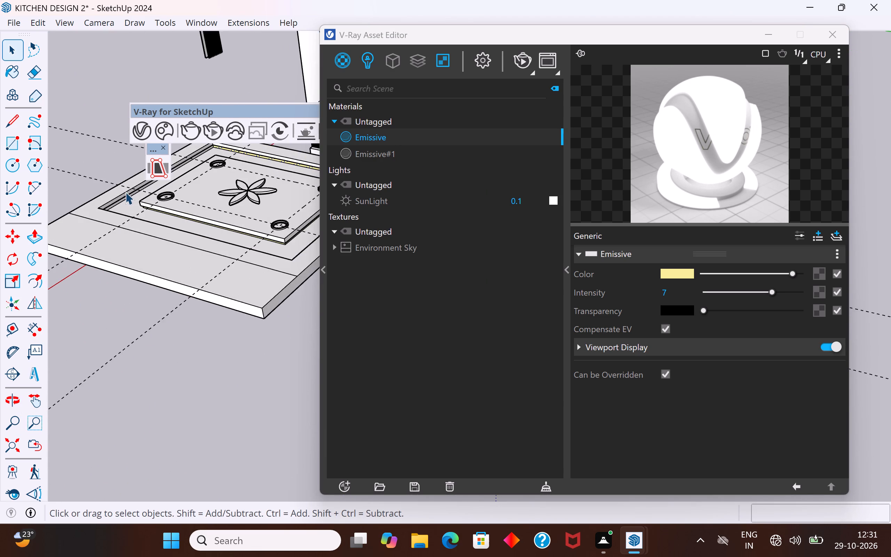
scroll(125, 192, up, 1)
scroll(162, 379, down, 5)
scroll(162, 267, up, 17)
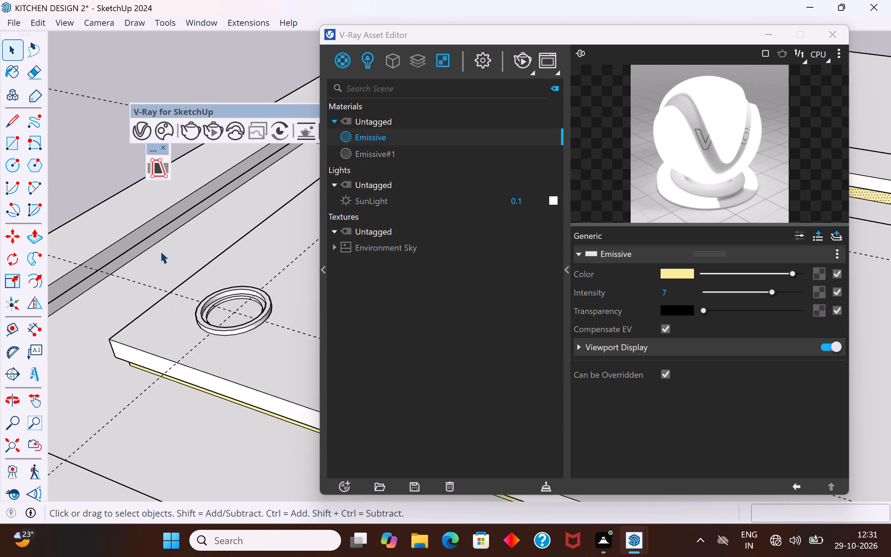
scroll(160, 251, up, 5)
click(172, 233)
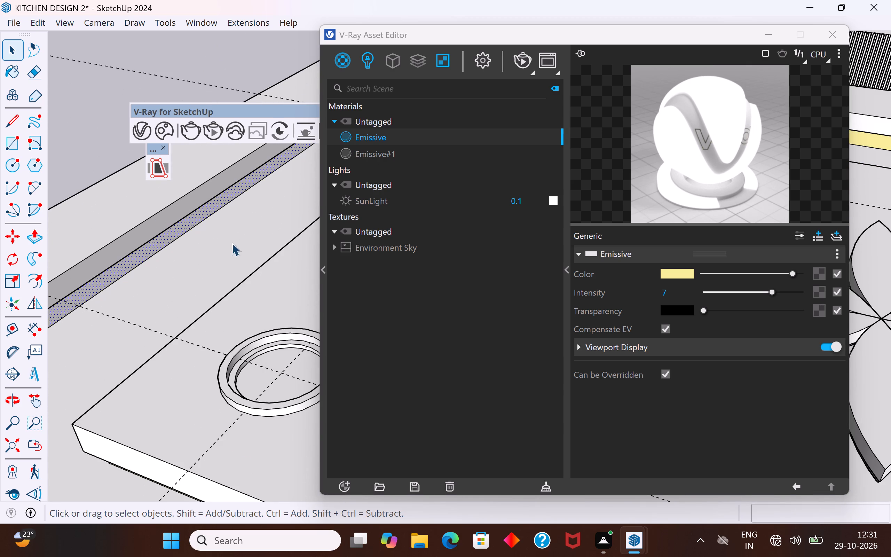
middle_drag(232, 243, 227, 142)
middle_drag(193, 197, 285, 173)
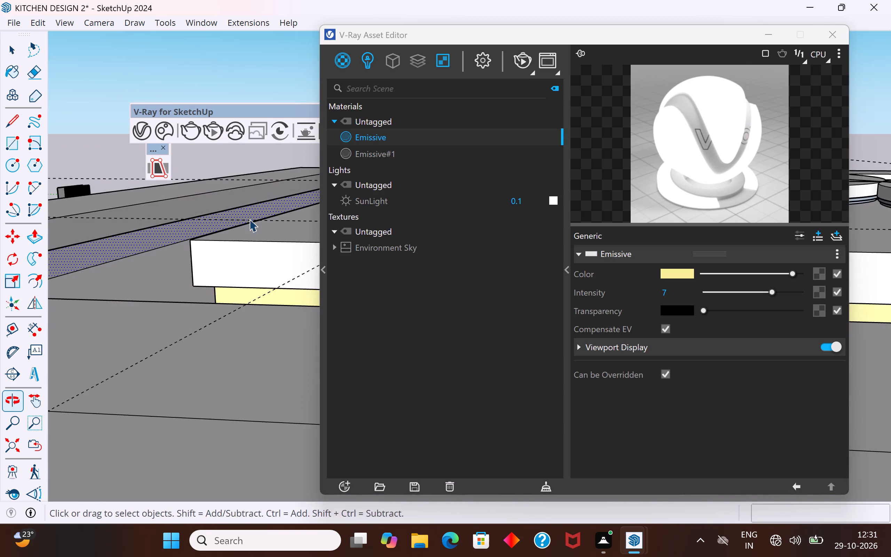
middle_drag(145, 263, 251, 246)
right_click(379, 139)
click(416, 168)
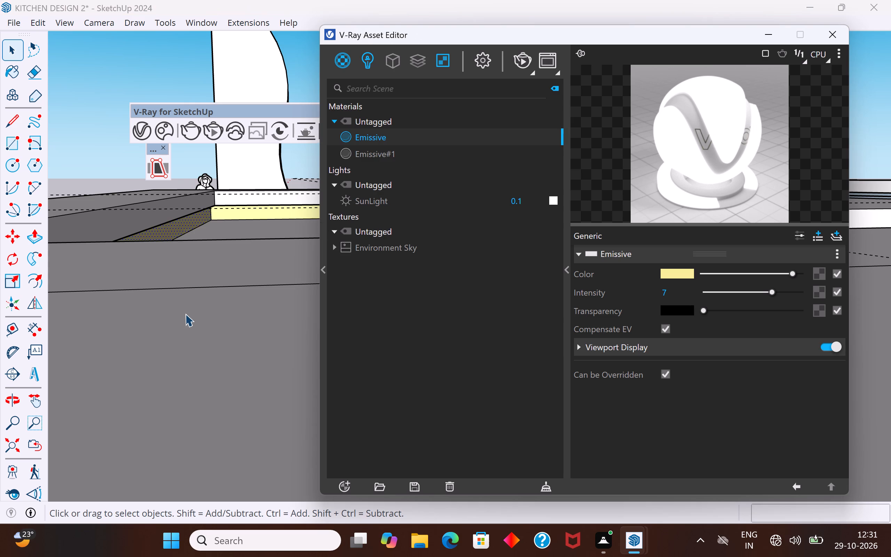
Inspect the emissive bands around the central panel and the outer ceiling frame from several sides.
scroll(182, 315, down, 20)
middle_drag(218, 261, 148, 388)
scroll(175, 299, down, 7)
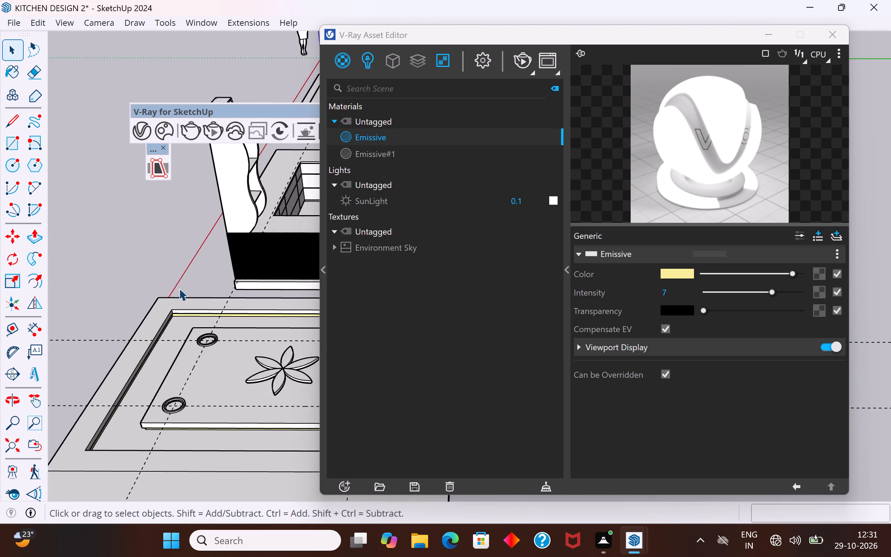
scroll(179, 288, down, 7)
middle_drag(205, 299, 55, 392)
middle_drag(193, 300, 0, 390)
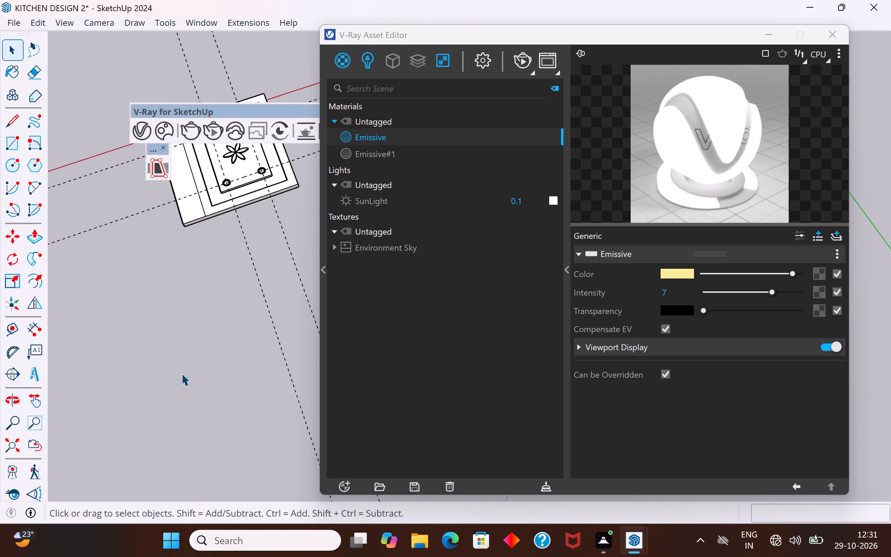
scroll(165, 399, down, 5)
middle_drag(204, 246, 105, 220)
scroll(185, 422, down, 11)
middle_drag(227, 306, 179, 228)
scroll(199, 251, up, 20)
scroll(199, 251, up, 2)
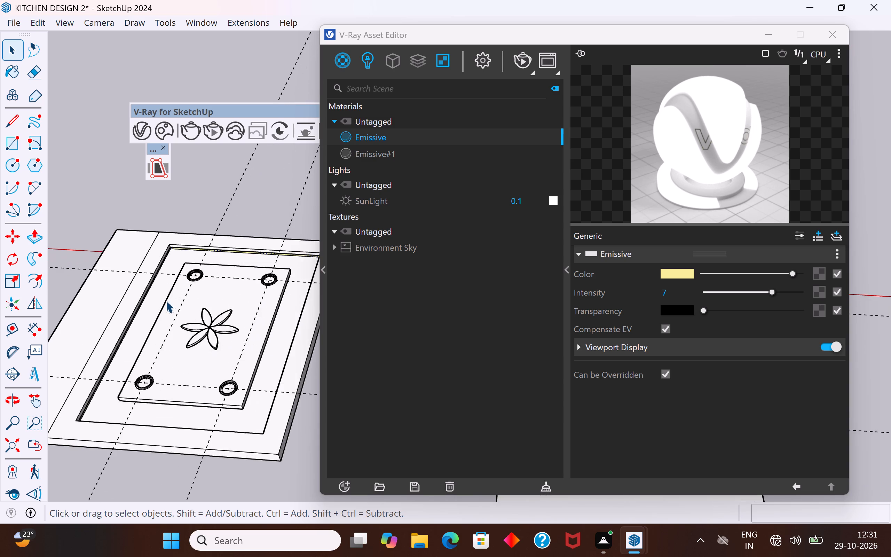
middle_drag(164, 268, 169, 173)
scroll(154, 272, up, 8)
middle_drag(154, 273, 148, 188)
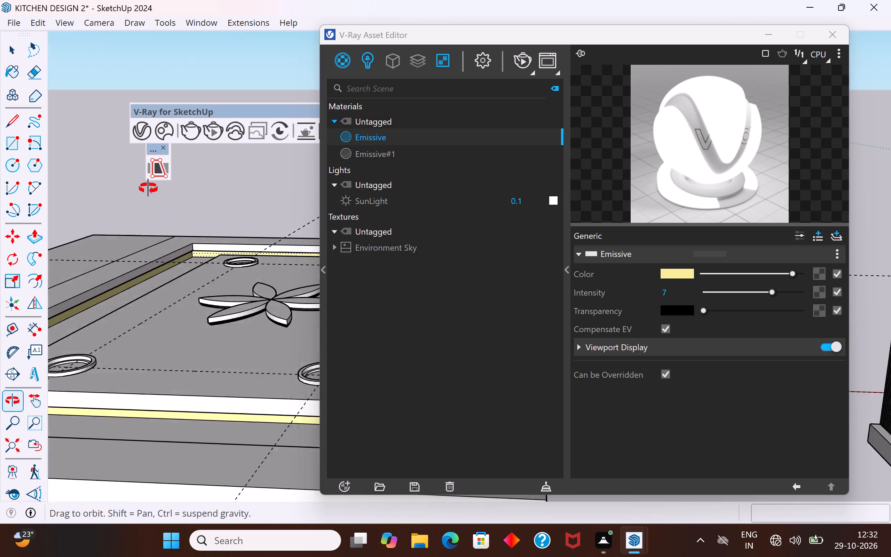
middle_drag(148, 188, 201, 190)
click(218, 186)
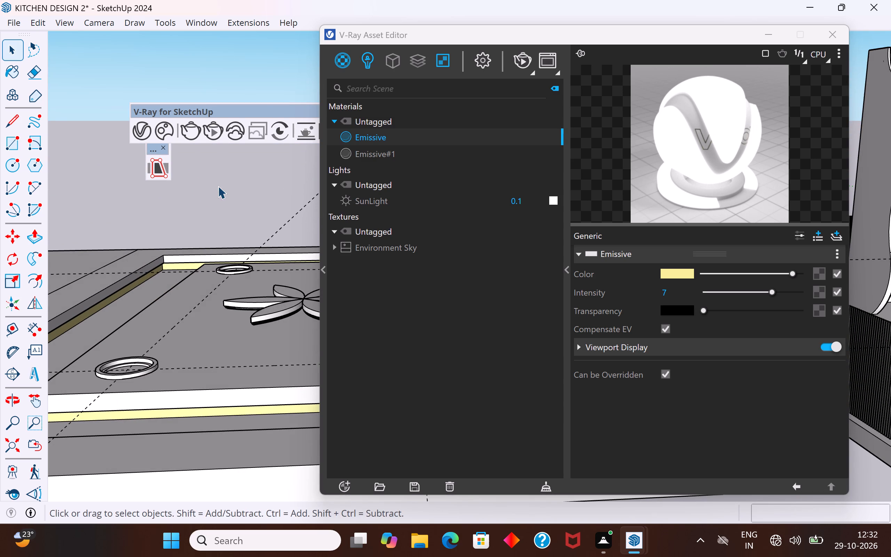
Close the V-Ray Asset Editor and clear the selection in the model.
click(828, 39)
click(460, 215)
scroll(513, 158, down, 5)
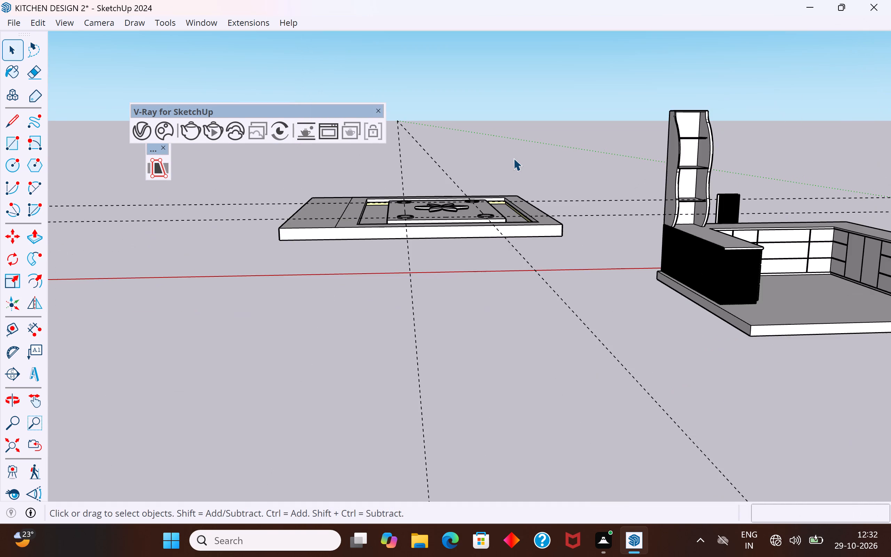
Delete the two pairs of dashed guide lines crossing the false ceiling.
middle_drag(521, 171, 496, 275)
scroll(519, 152, down, 4)
drag(569, 178, 562, 221)
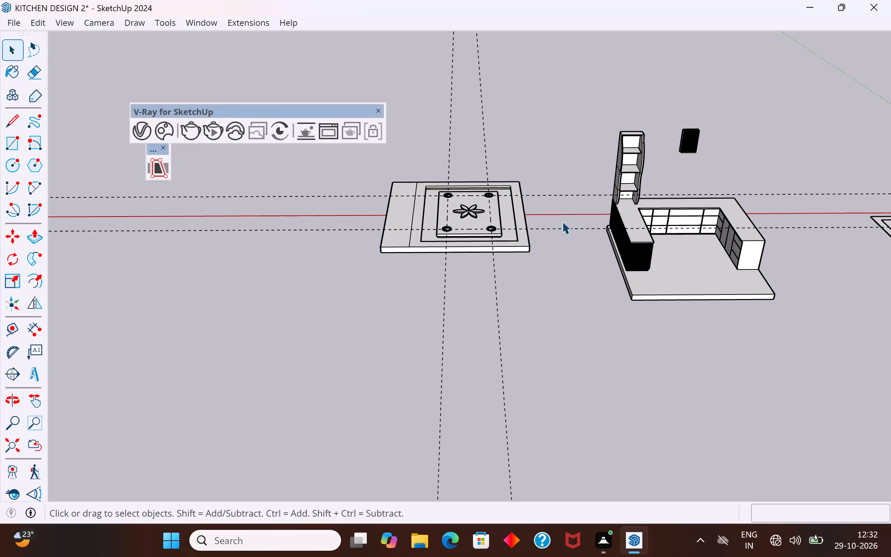
drag(562, 221, 559, 246)
key(Delete)
drag(521, 133, 489, 144)
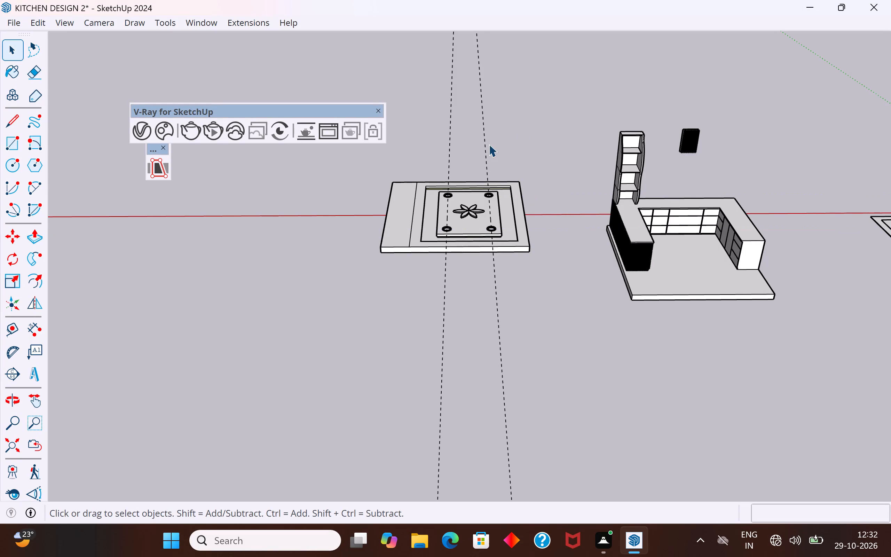
drag(489, 144, 444, 159)
key(Delete)
Group the whole false ceiling, including its frame, central panel, flower motif and round lights.
scroll(453, 256, down, 4)
middle_drag(476, 285, 457, 415)
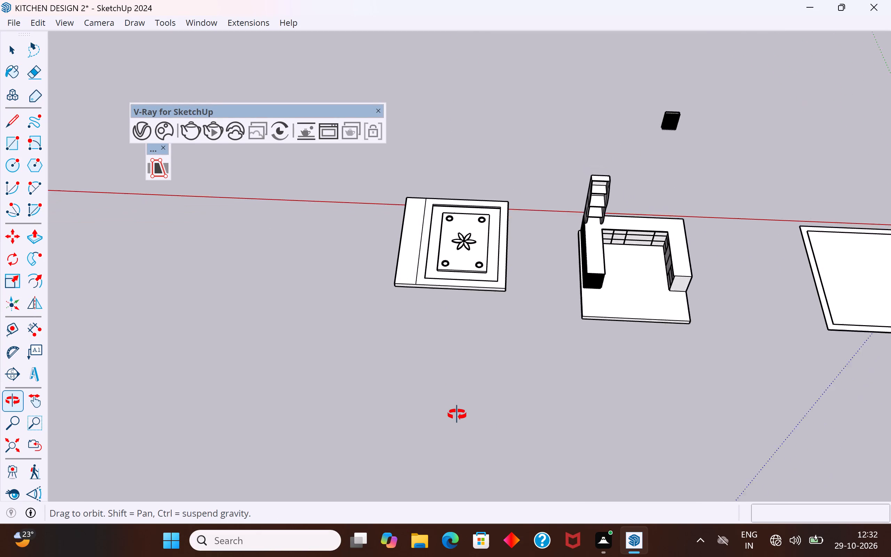
middle_drag(457, 415, 495, 458)
scroll(514, 249, up, 2)
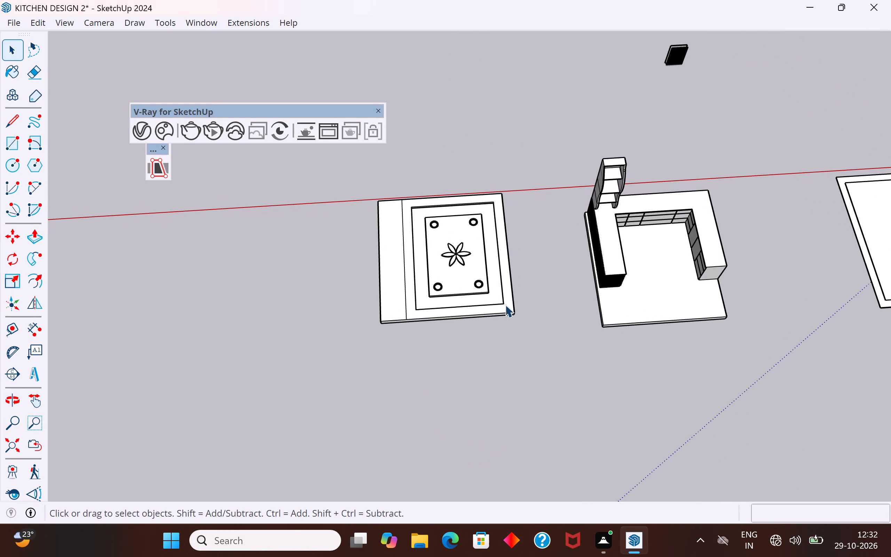
middle_drag(505, 305, 500, 235)
drag(526, 172, 341, 338)
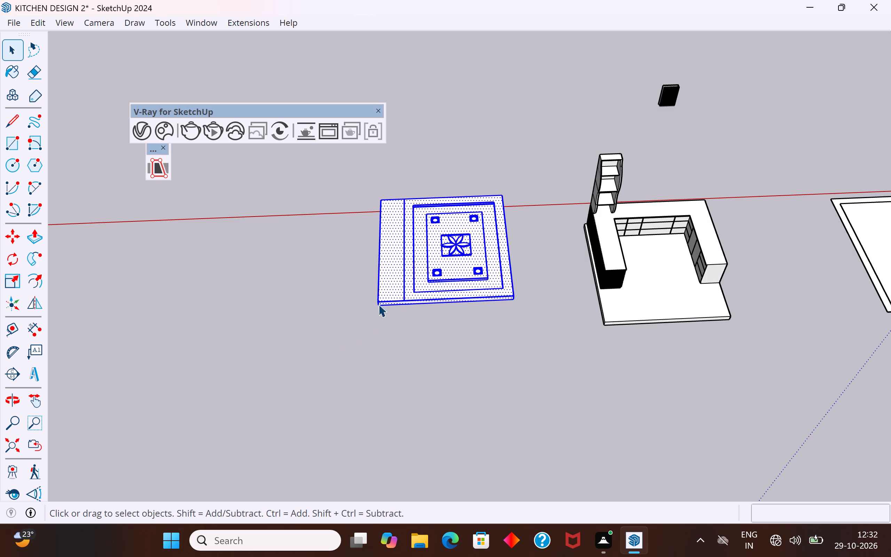
right_click(393, 271)
click(455, 149)
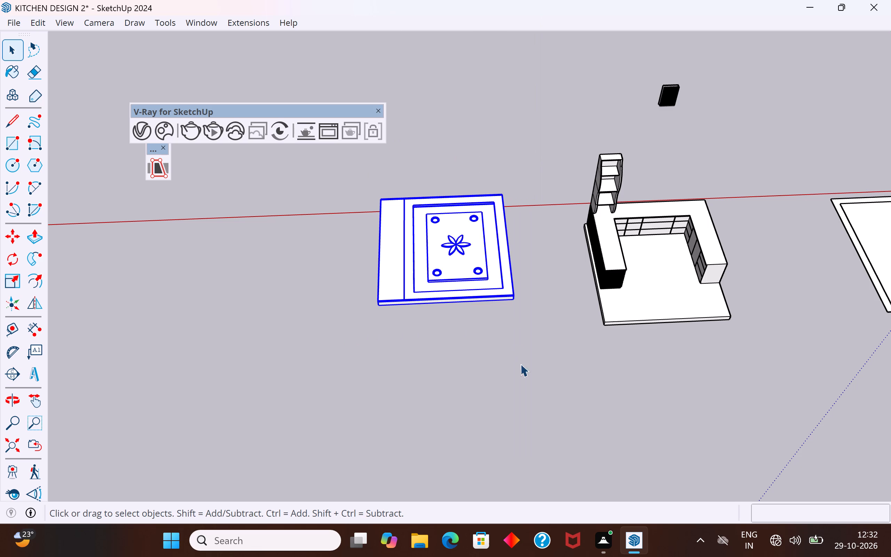
Flip the ceiling group upside down about its horizontal plane so the detailed side faces the floor.
middle_drag(520, 364, 547, 270)
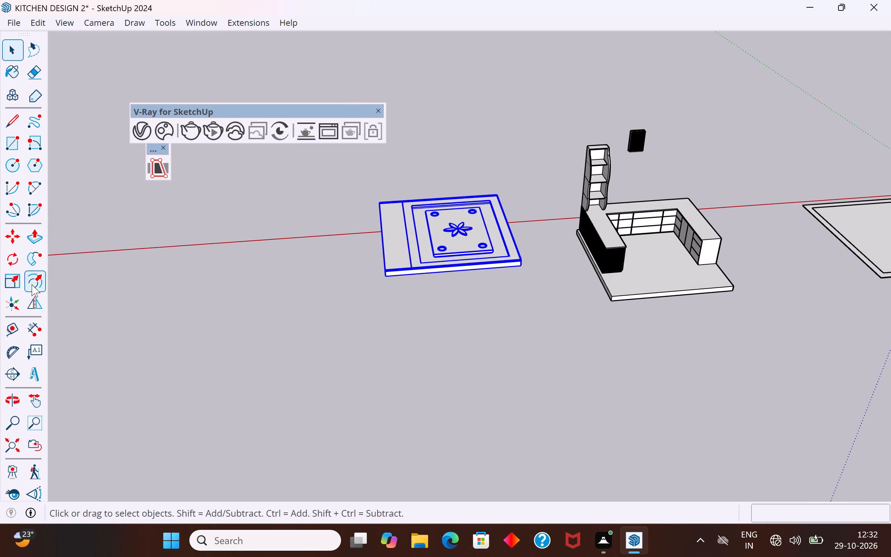
click(27, 303)
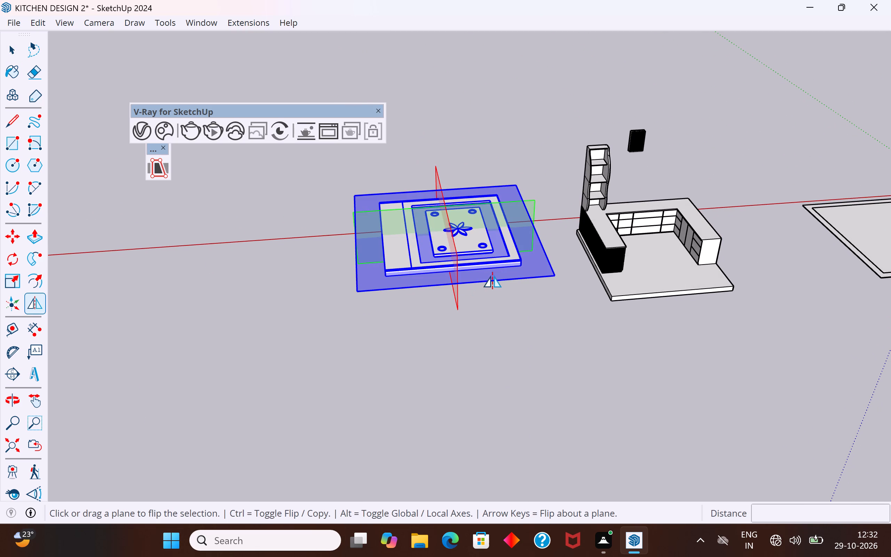
click(539, 278)
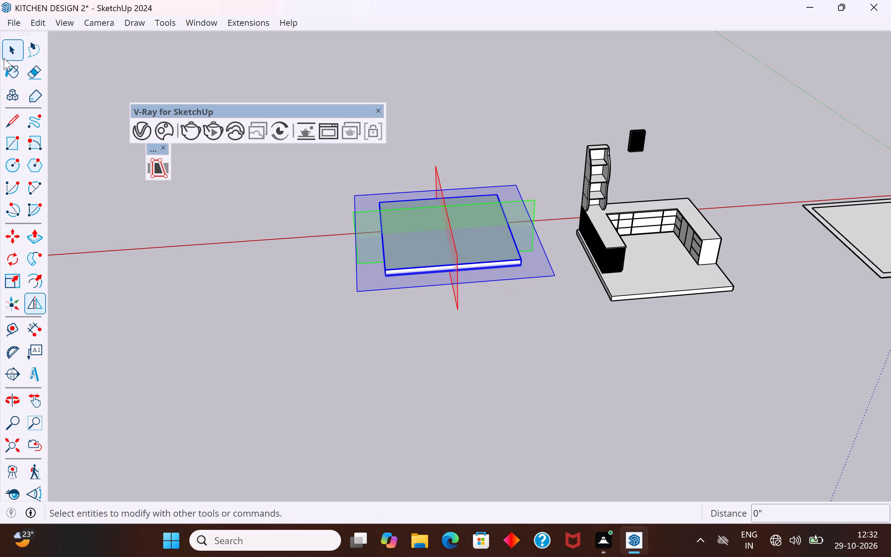
click(14, 55)
click(148, 261)
Move the ceiling group by its near corner onto the top outer corner of the kitchen's curved shelf unit.
middle_drag(239, 289, 711, 244)
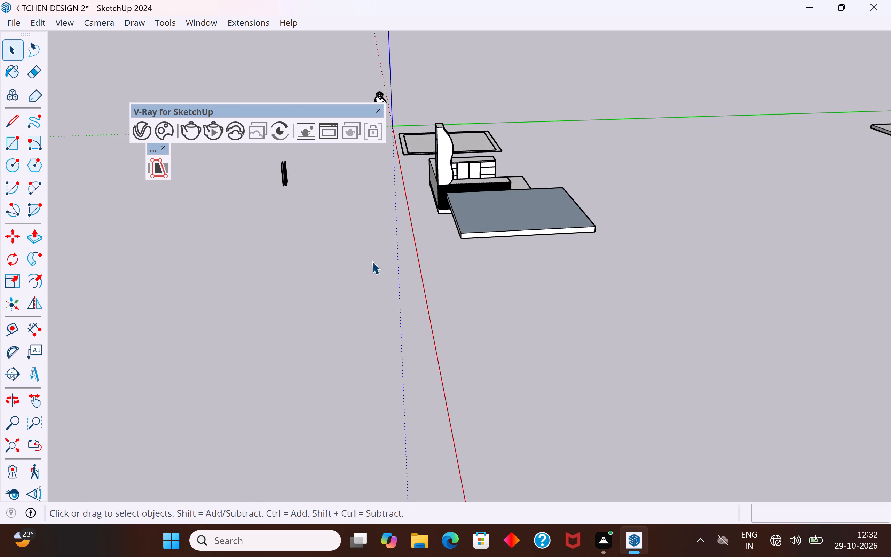
middle_drag(472, 238, 502, 121)
scroll(487, 133, up, 8)
middle_drag(462, 150, 537, 33)
scroll(426, 265, down, 4)
middle_drag(511, 152, 514, 297)
scroll(514, 297, up, 1)
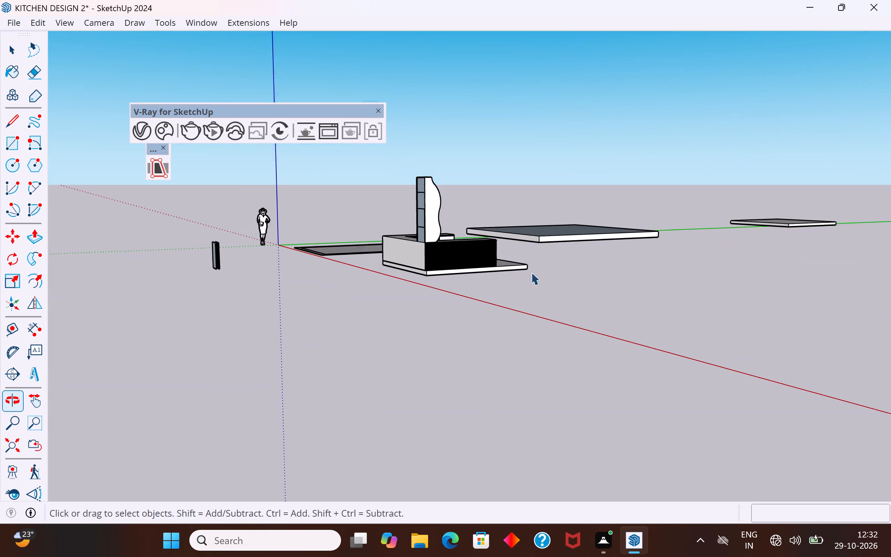
click(541, 234)
key(m)
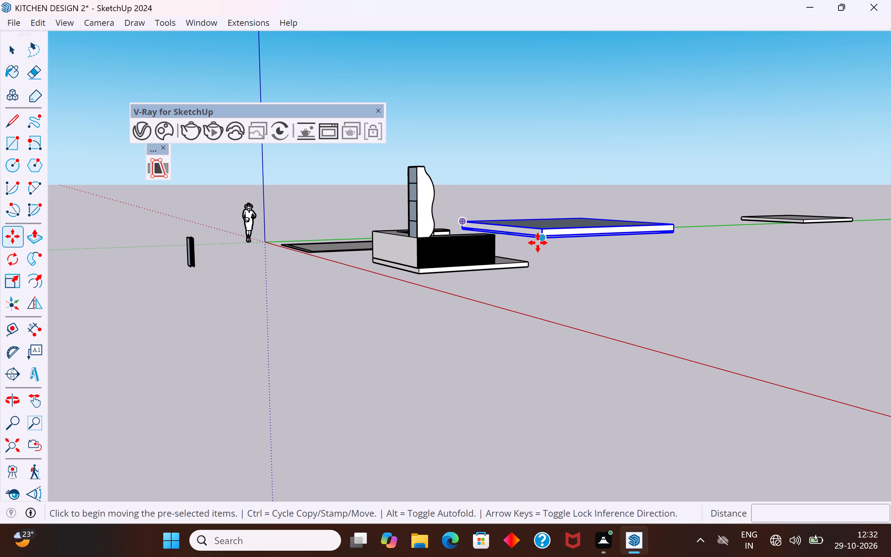
click(546, 246)
scroll(435, 154, up, 5)
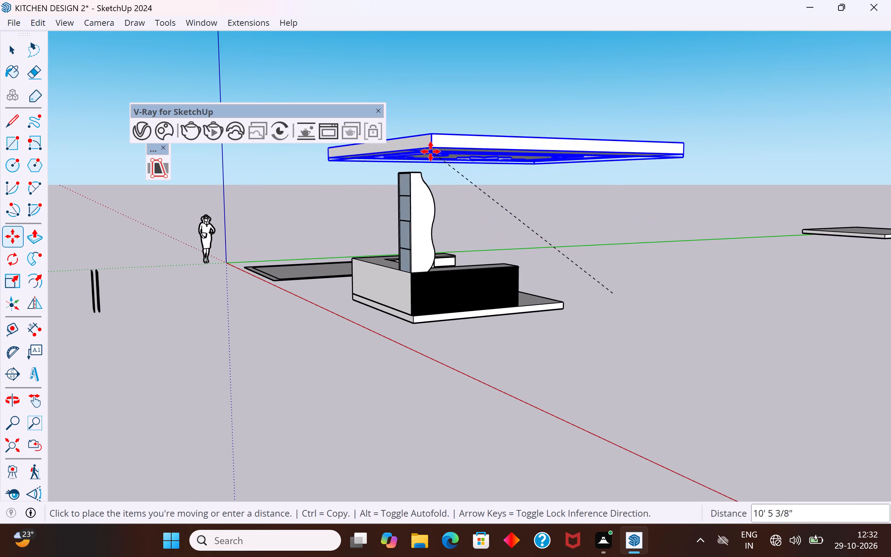
middle_drag(431, 151, 487, 238)
scroll(463, 223, up, 5)
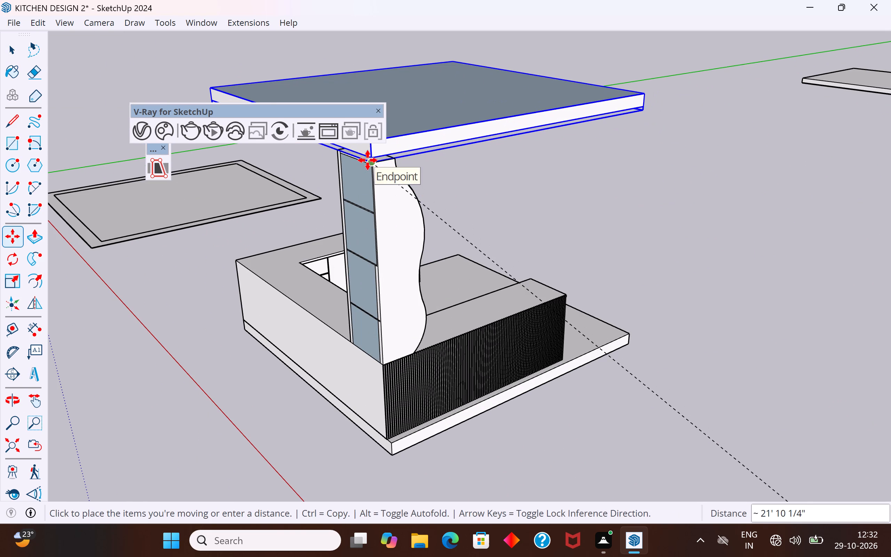
click(366, 162)
Fine-tune the ceiling group's height with small vertical moves to seat it on the shelf unit's top corner.
middle_drag(363, 209, 380, 237)
scroll(383, 172, up, 4)
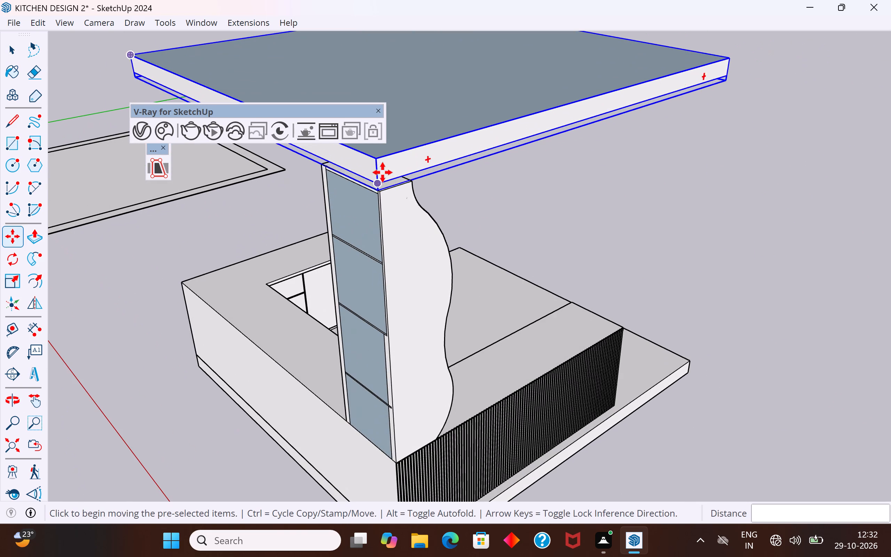
click(379, 197)
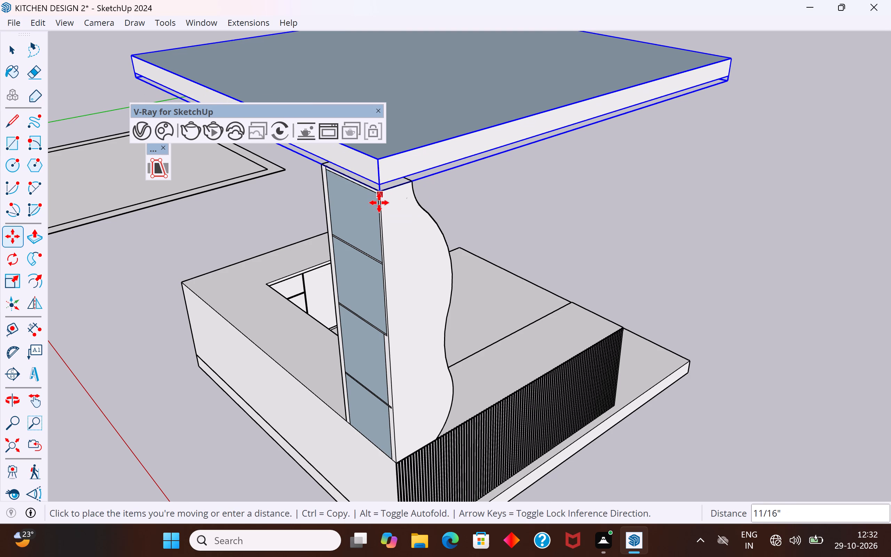
scroll(379, 203, up, 4)
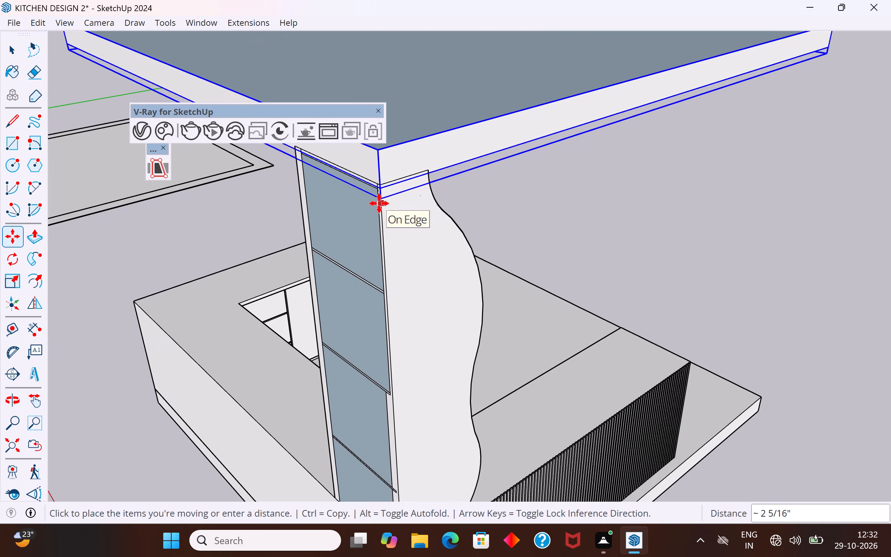
click(379, 203)
scroll(379, 187, up, 4)
middle_drag(379, 187, 416, 193)
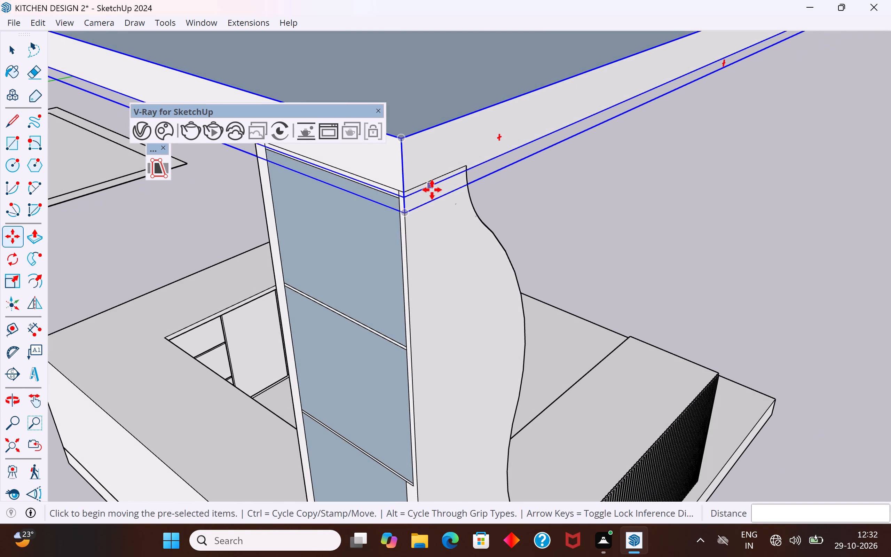
click(432, 190)
click(432, 184)
click(14, 52)
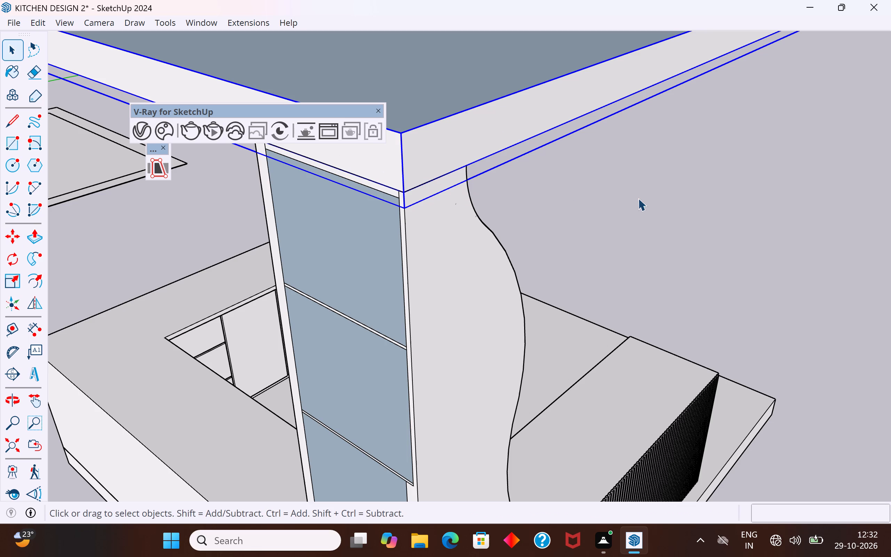
click(638, 198)
Inside the floor slab group, extend the side face beside the fluted counter outward about 2' 10" with Push/Pull.
scroll(402, 272, down, 20)
middle_drag(557, 261, 234, 253)
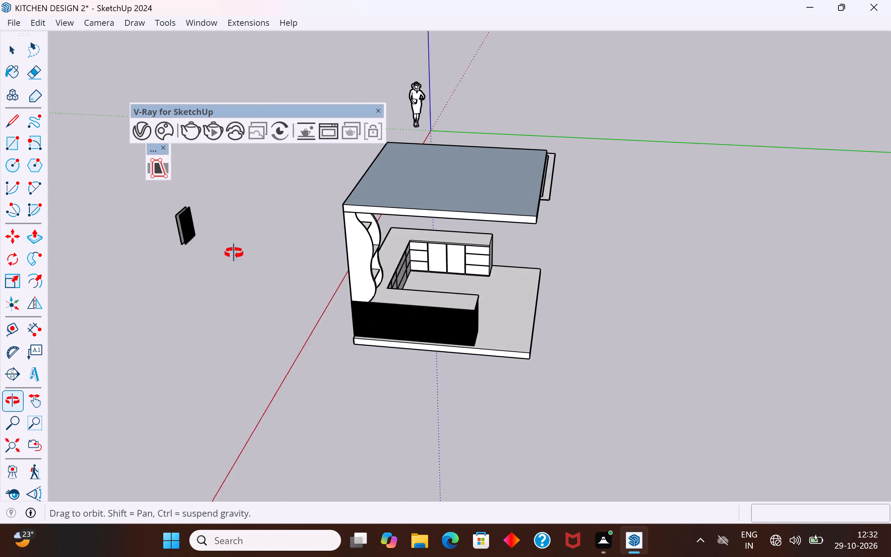
middle_drag(234, 253, 241, 160)
middle_drag(449, 245, 271, 154)
middle_drag(426, 211, 341, 397)
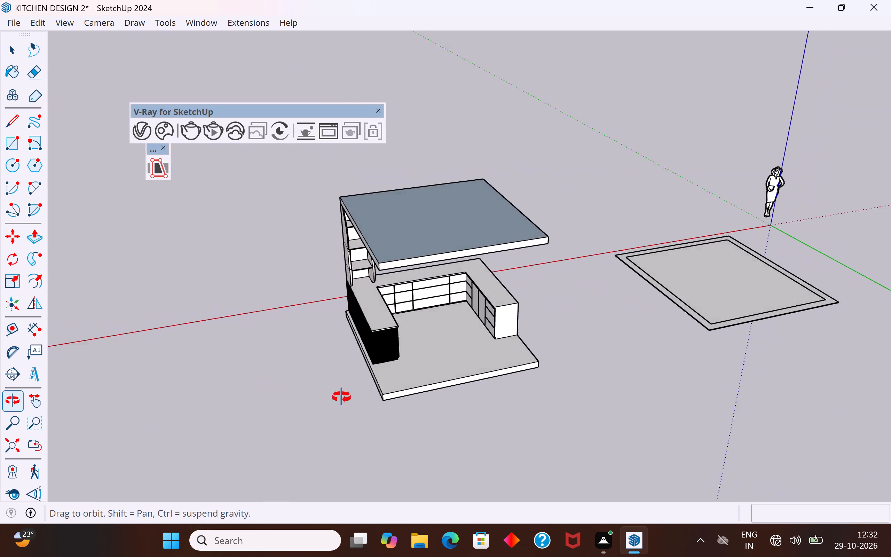
middle_drag(341, 397, 406, 390)
scroll(406, 390, up, 9)
click(416, 387)
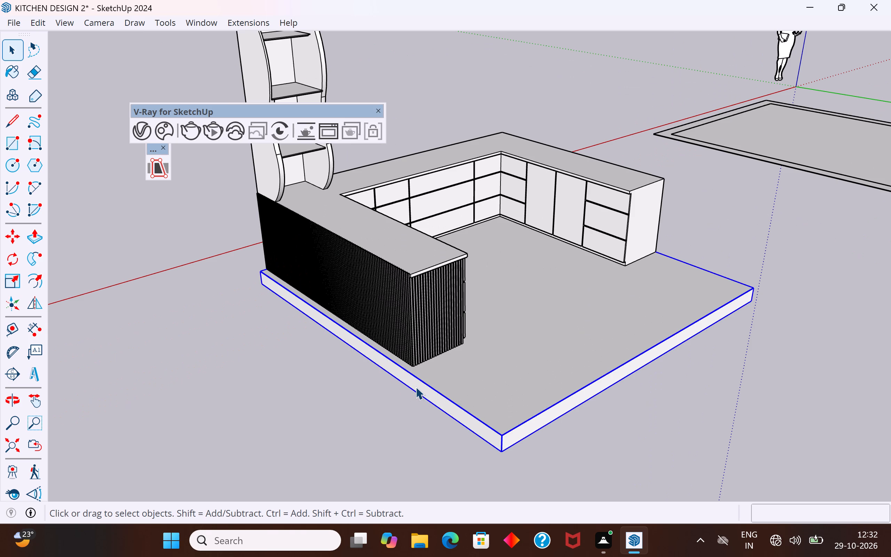
double_click(419, 386)
click(425, 391)
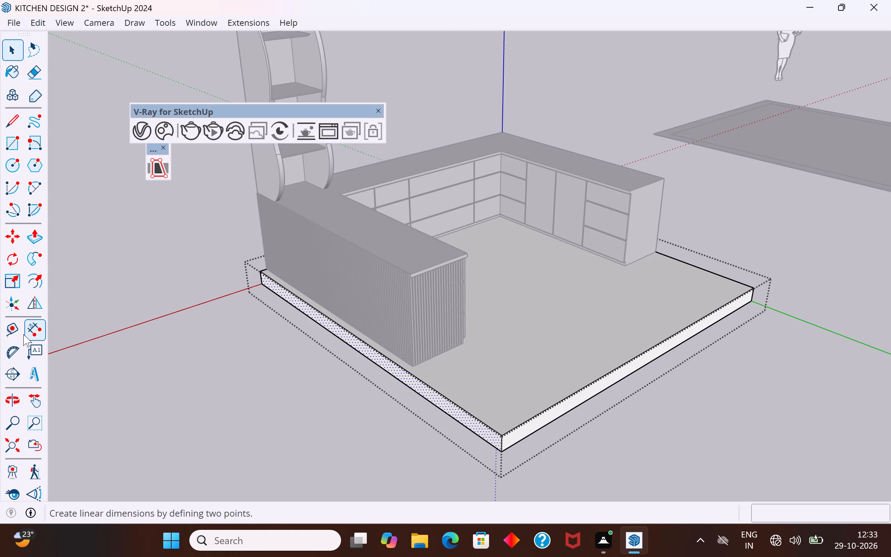
click(34, 241)
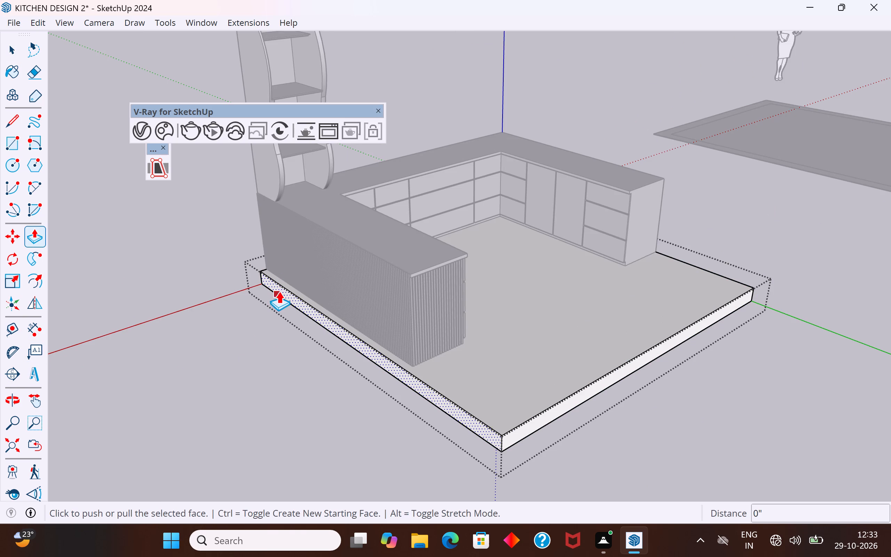
click(282, 291)
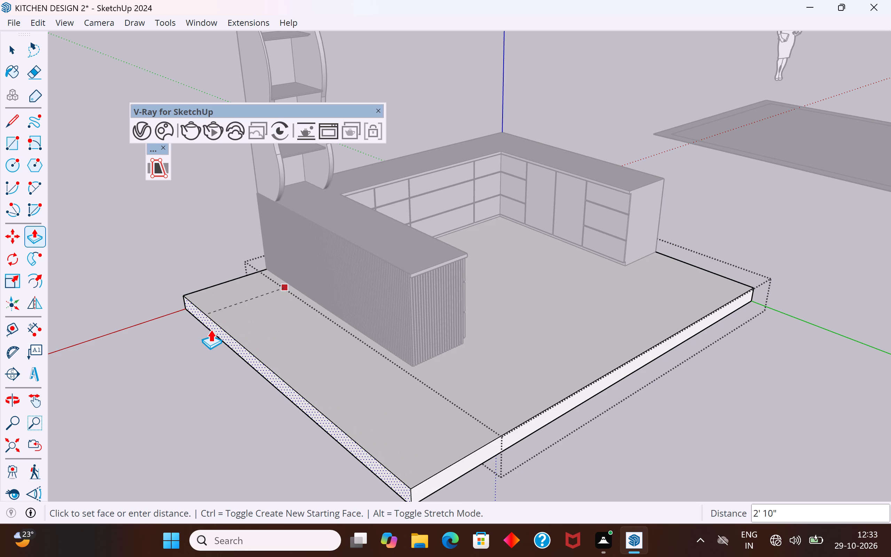
click(211, 329)
click(6, 55)
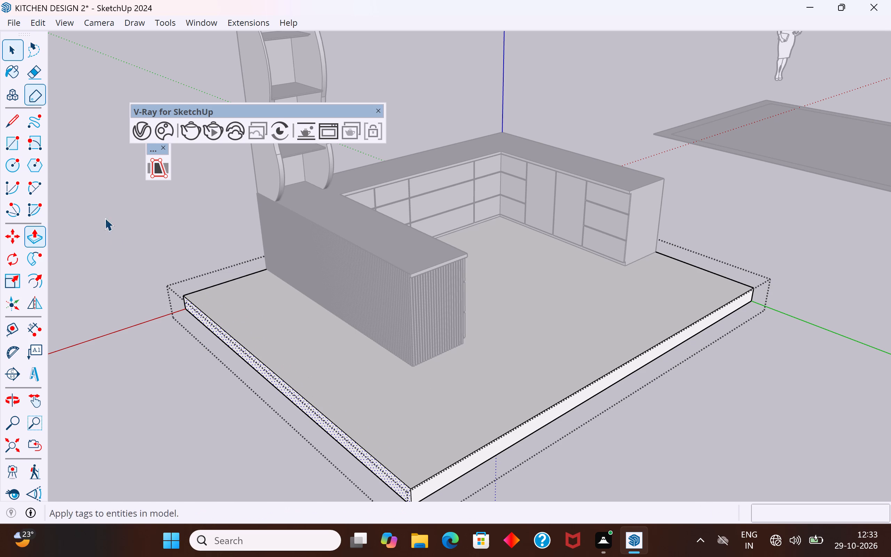
click(112, 237)
Check the Chaos Cosmos Browser's downloaded assets, category list and settings options, and close it.
scroll(280, 393, down, 4)
middle_drag(316, 392, 324, 410)
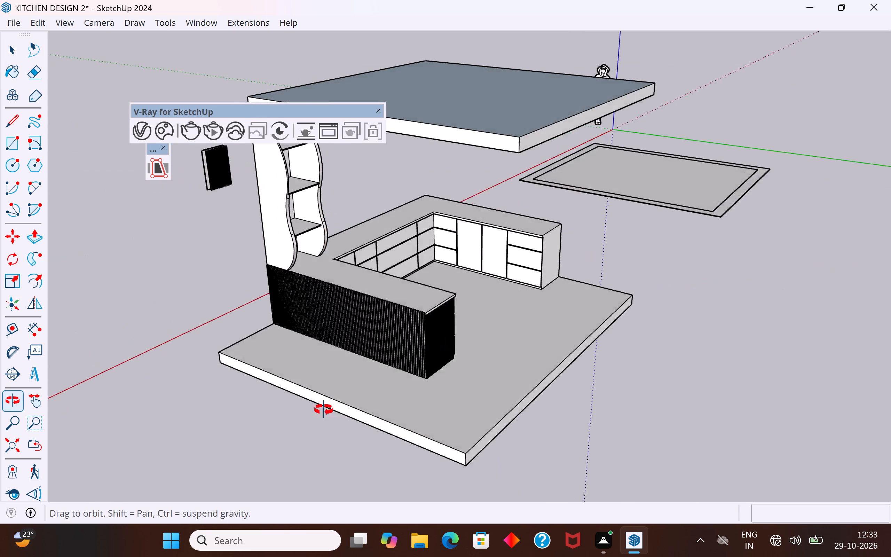
middle_drag(324, 410, 277, 436)
click(163, 132)
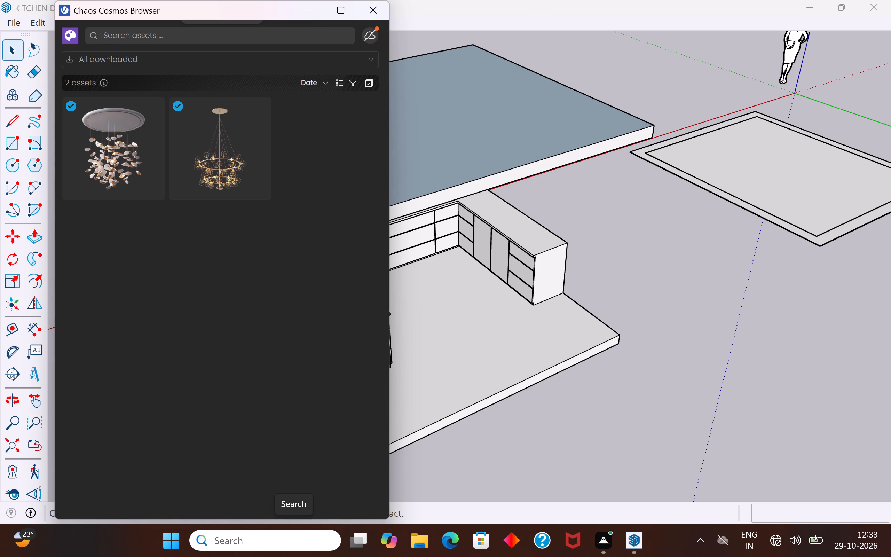
click(175, 60)
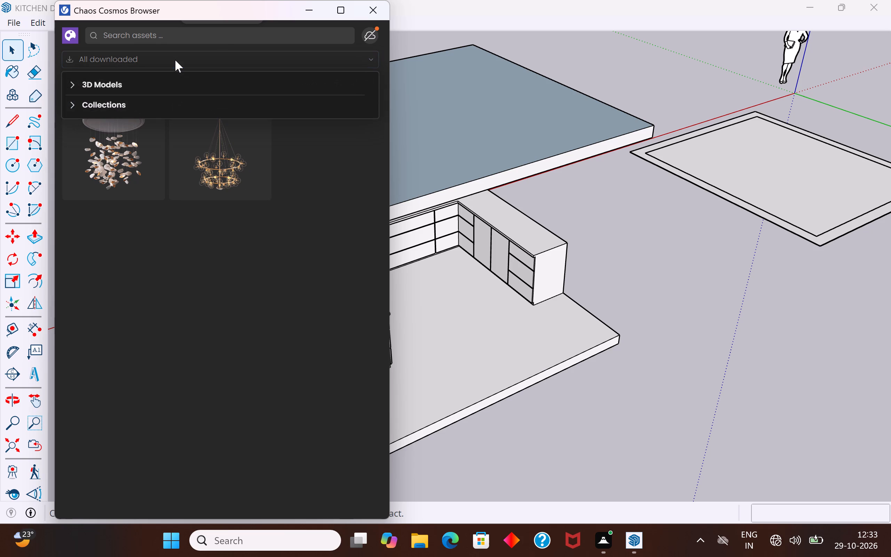
click(262, 261)
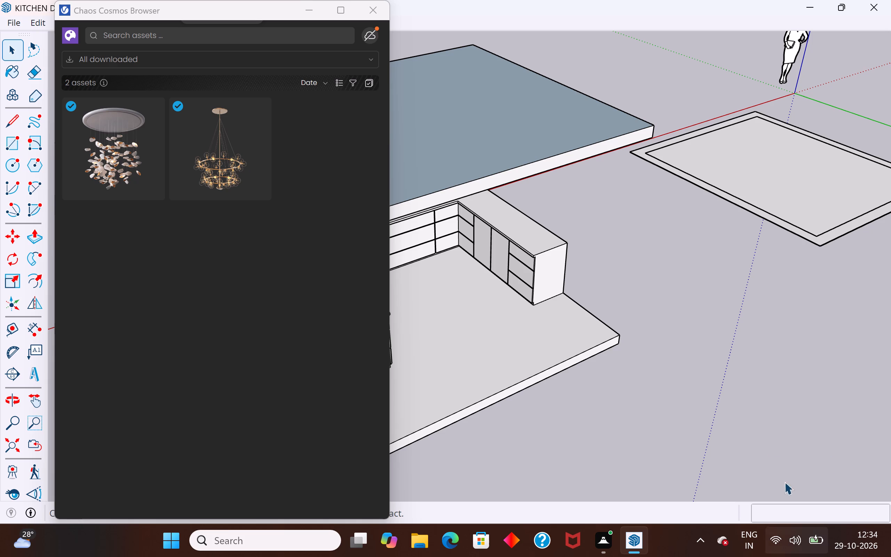
click(376, 10)
click(160, 136)
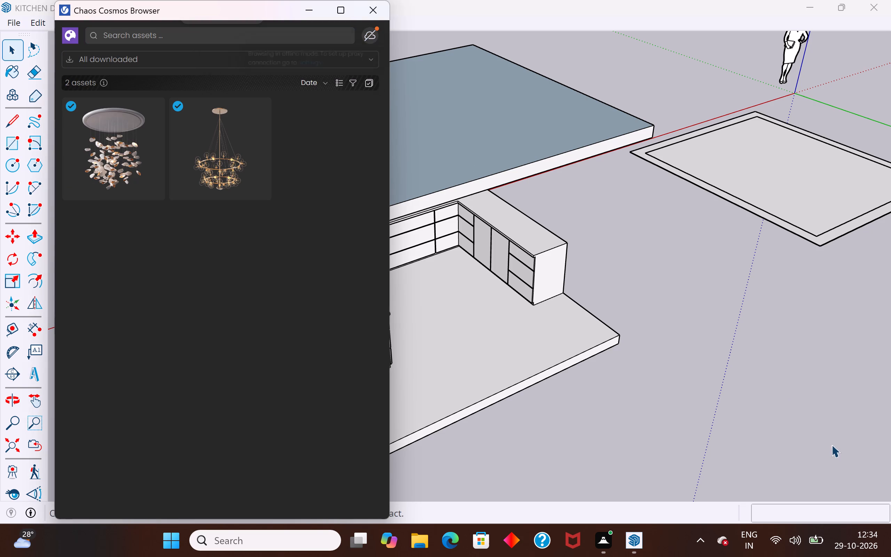
click(374, 32)
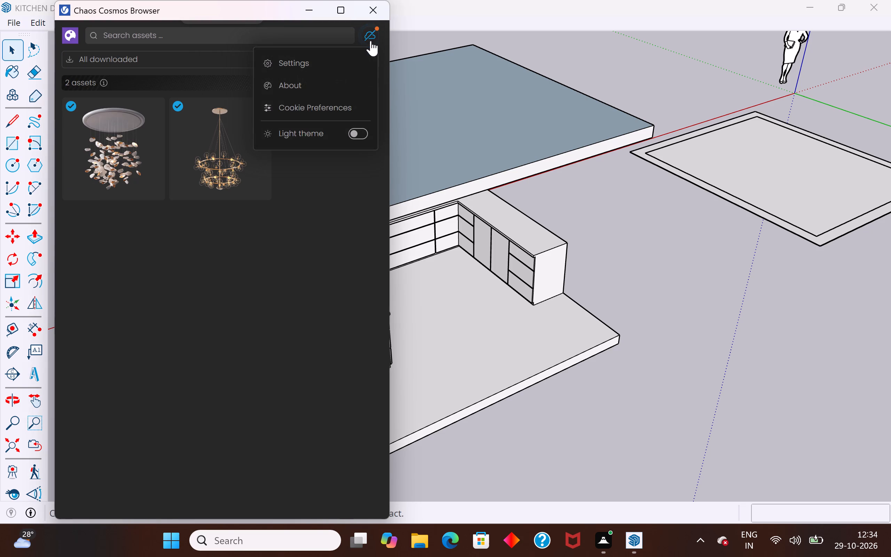
click(339, 188)
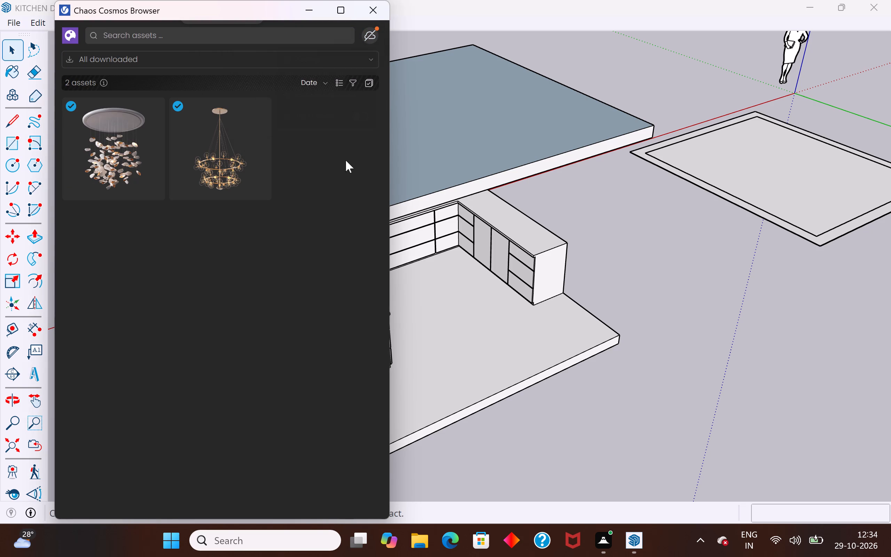
click(373, 6)
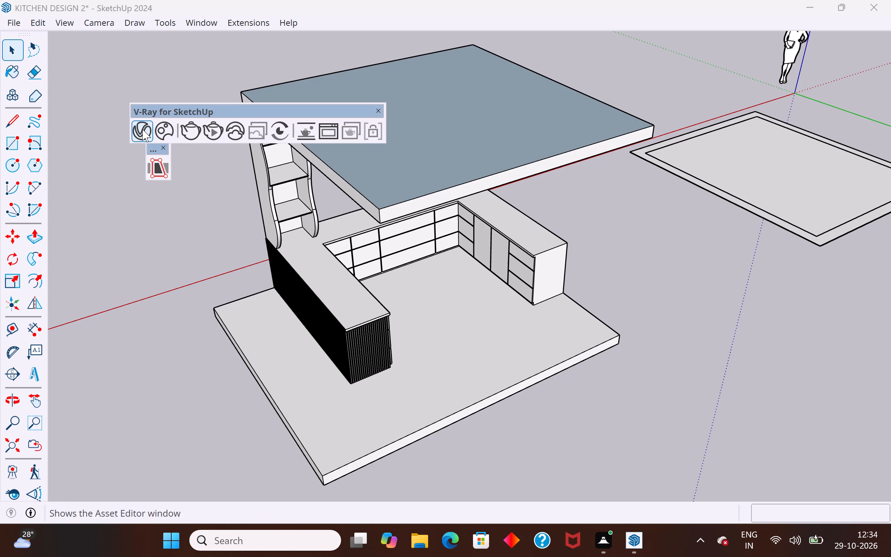
Hide the floating V-Ray for SketchUp tools from the workspace.
click(376, 113)
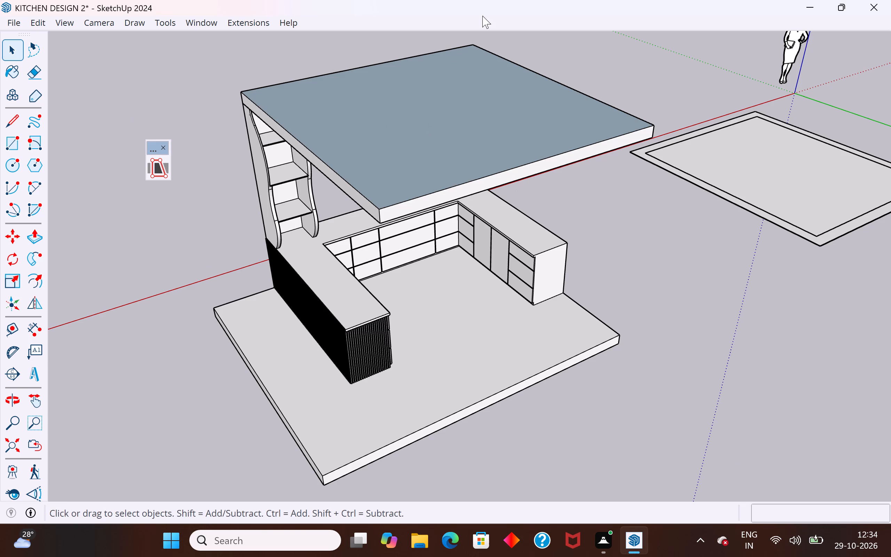
Show the V-Ray Lights and V-Ray for SketchUp tools in the workspace.
right_click(484, 25)
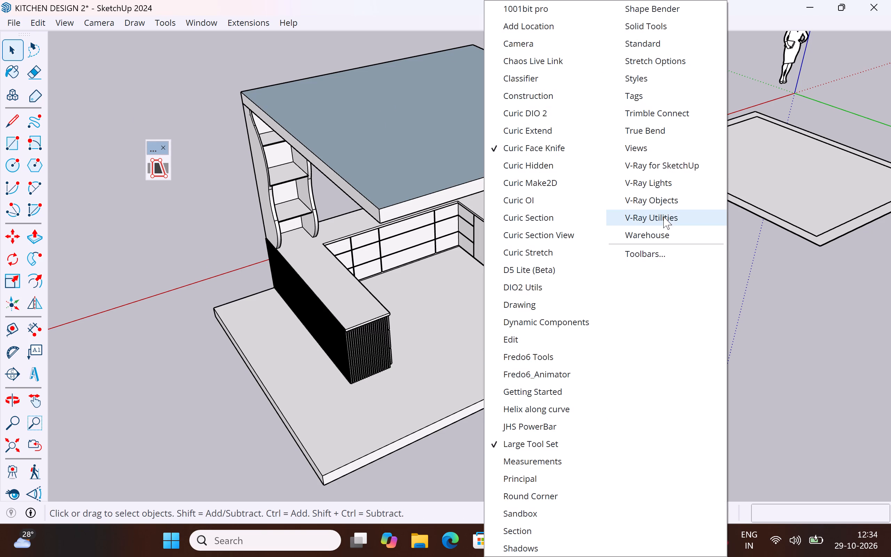
click(670, 184)
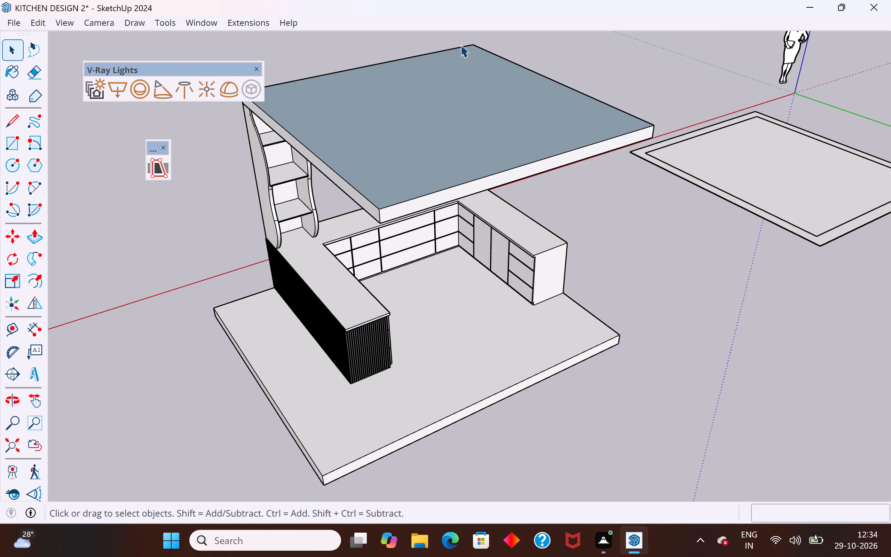
right_click(501, 24)
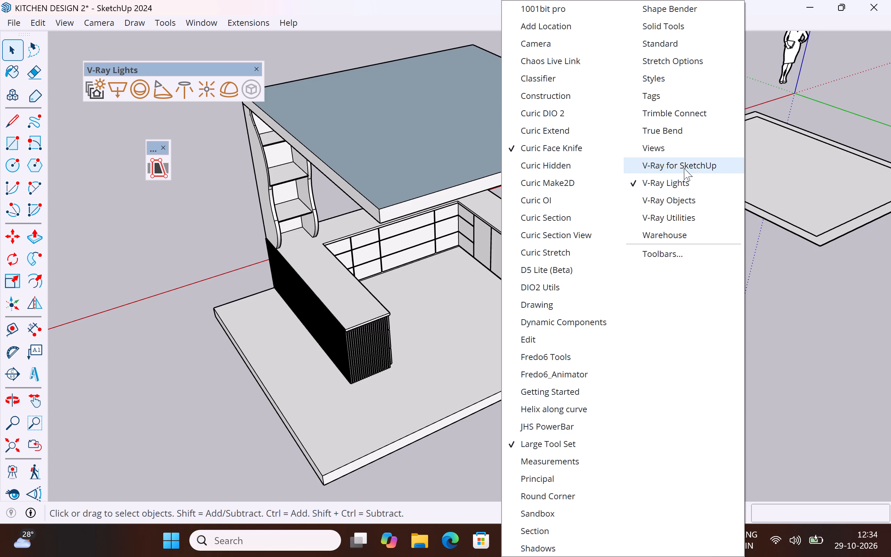
click(685, 165)
Open the Chaos Cosmos Browser, try to go to its home page from the downloaded assets, and close it.
click(166, 132)
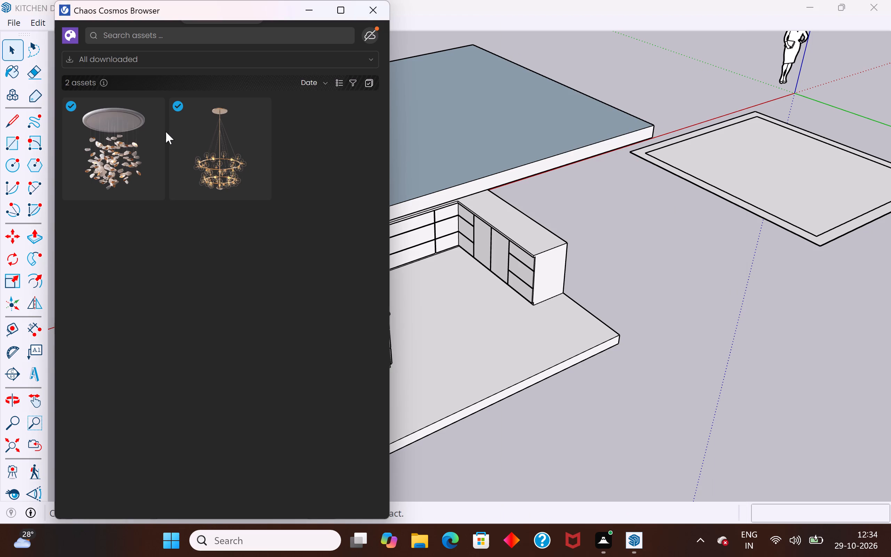
click(72, 34)
click(382, 8)
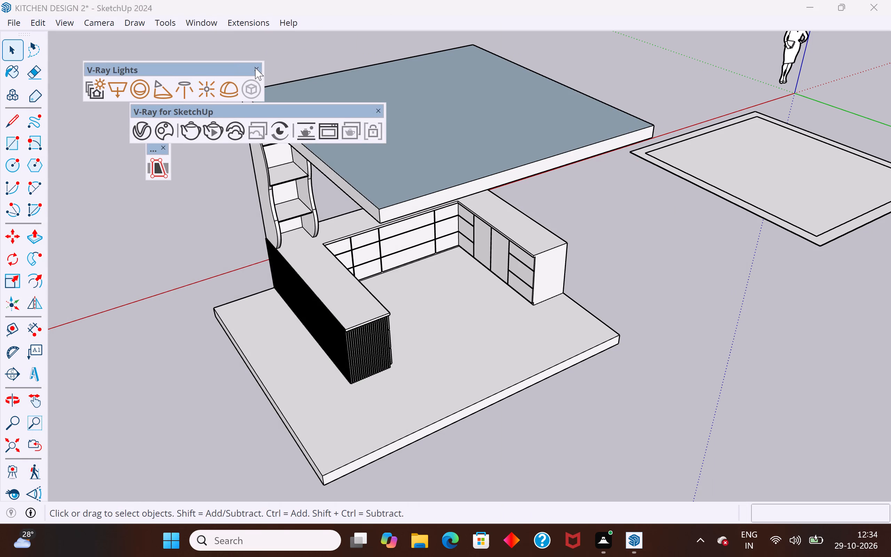
Hide the floating V-Ray Lights tools.
click(256, 66)
Check the Chaos Cosmos Browser's downloaded assets, sort options and sign-in options, and close it.
click(165, 128)
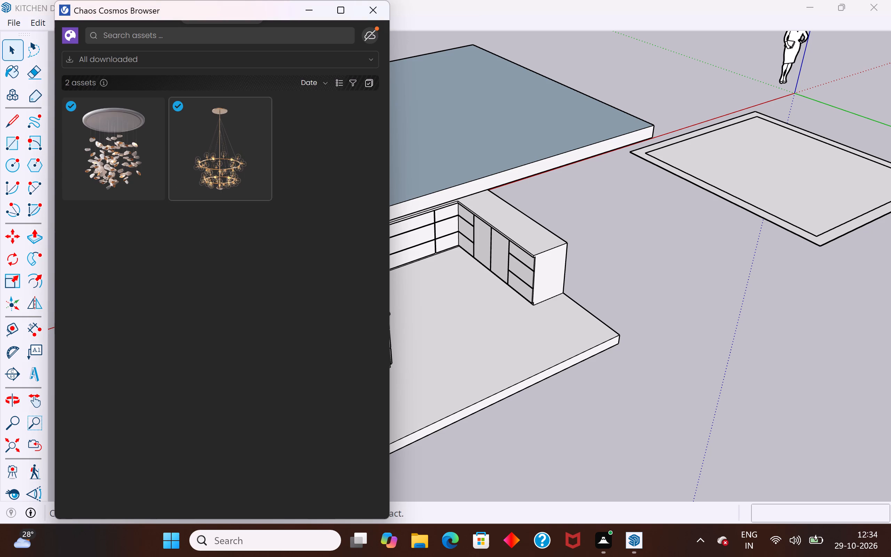
click(76, 84)
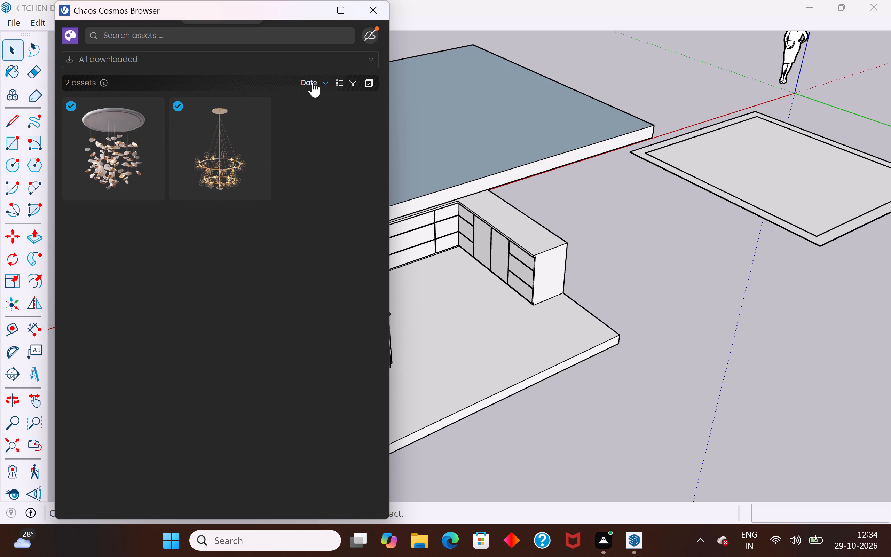
click(321, 83)
click(361, 205)
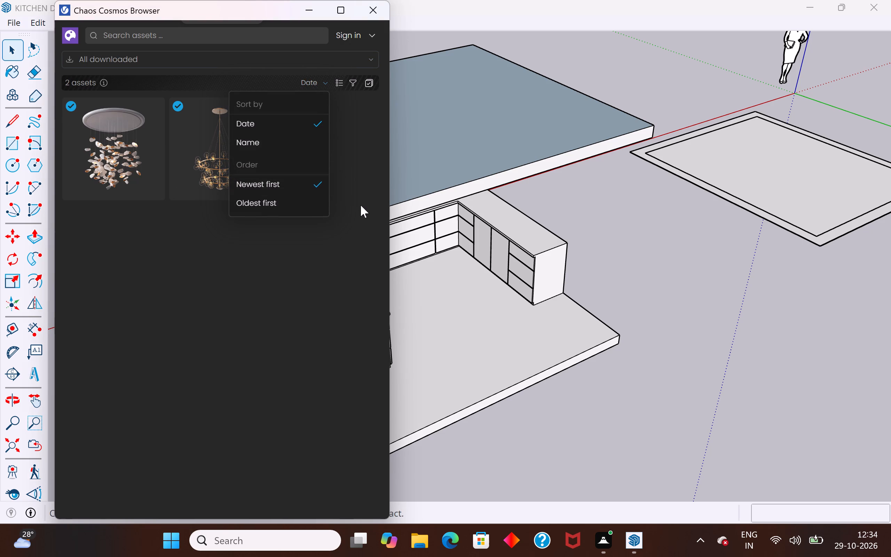
click(374, 38)
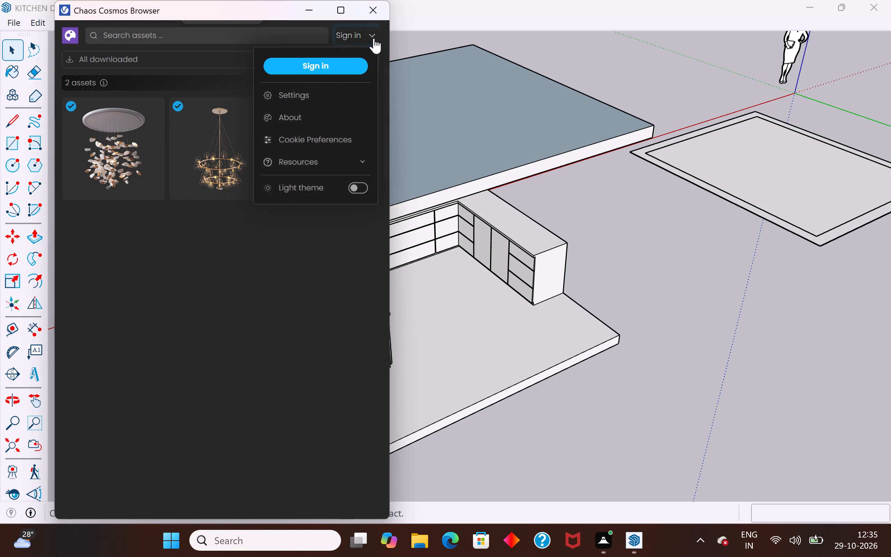
click(373, 5)
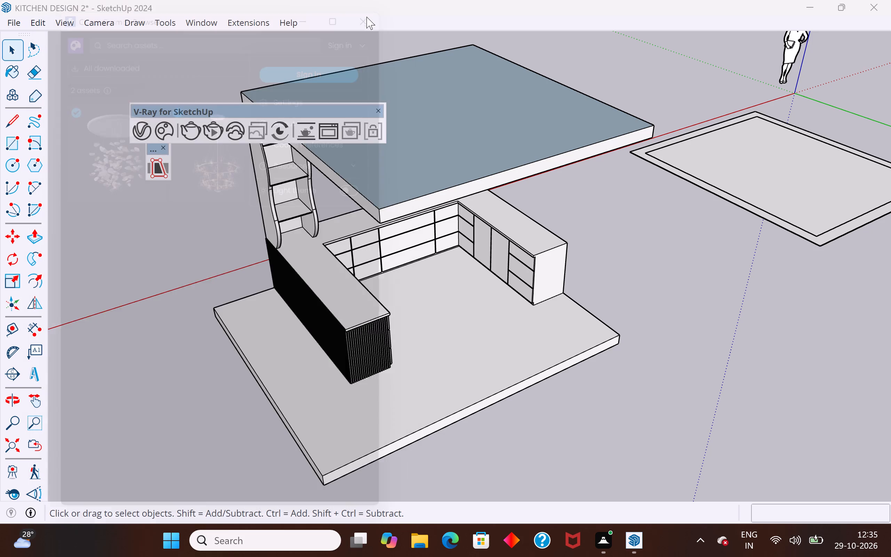
click(160, 128)
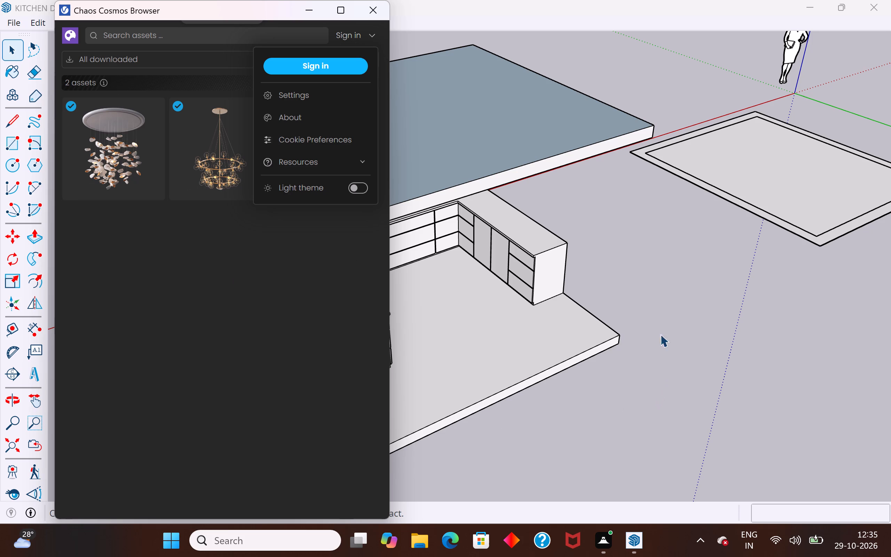
click(371, 16)
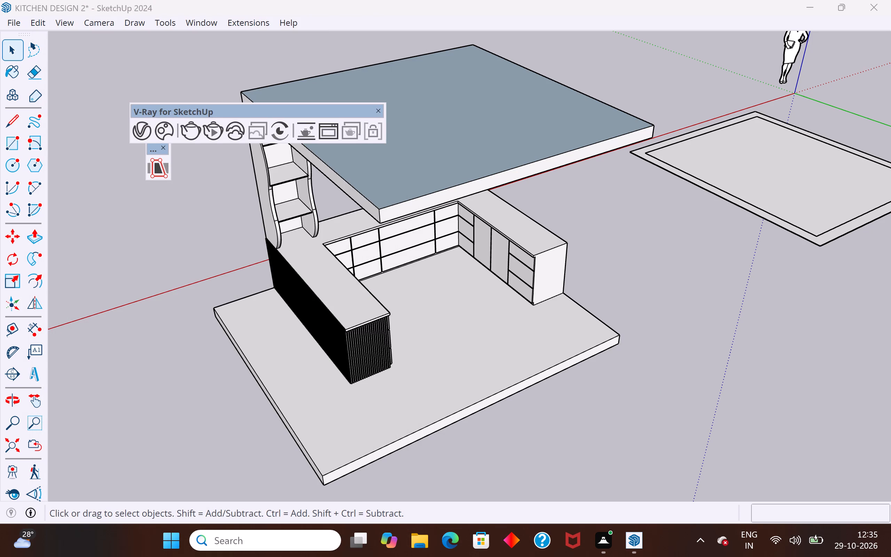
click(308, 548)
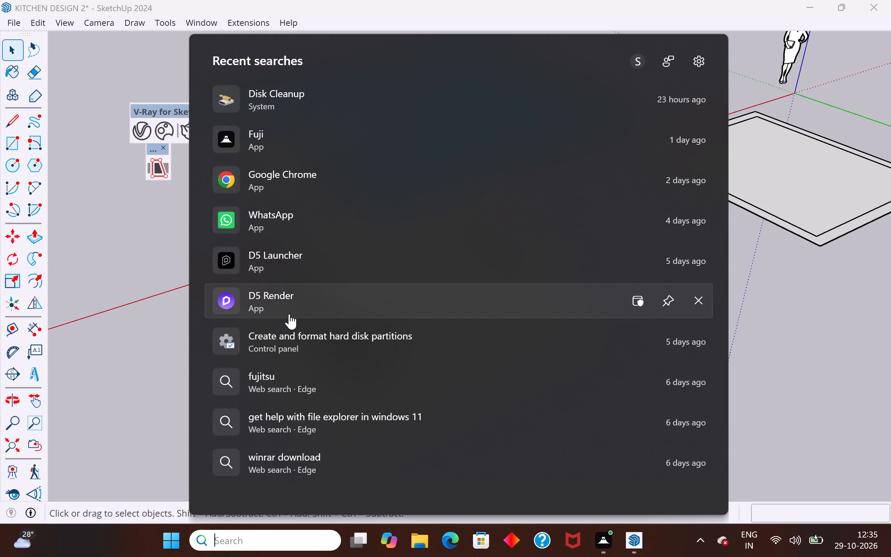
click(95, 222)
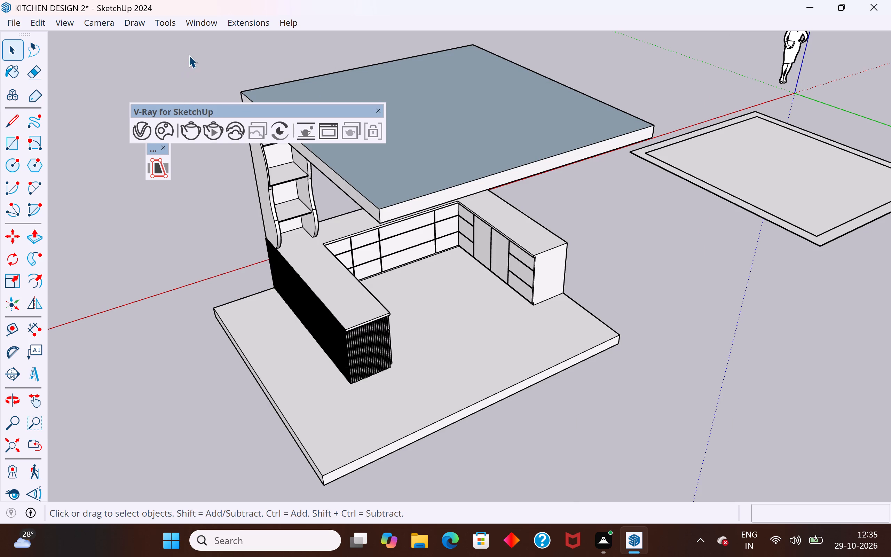
Open 3D Warehouse and search its models for "CELLING HANGING LIGHT".
click(211, 22)
click(230, 132)
click(200, 21)
click(219, 128)
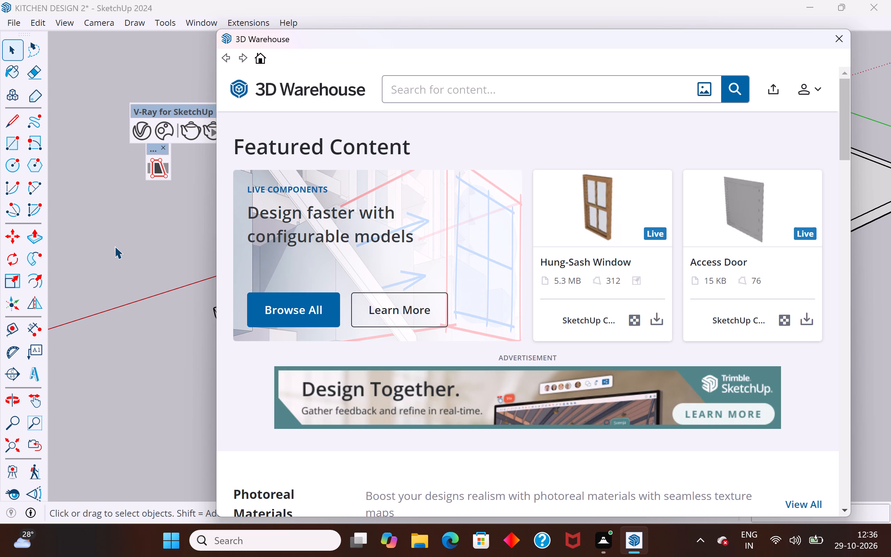
click(574, 94)
text(CE)
text(LLING)
key(space)
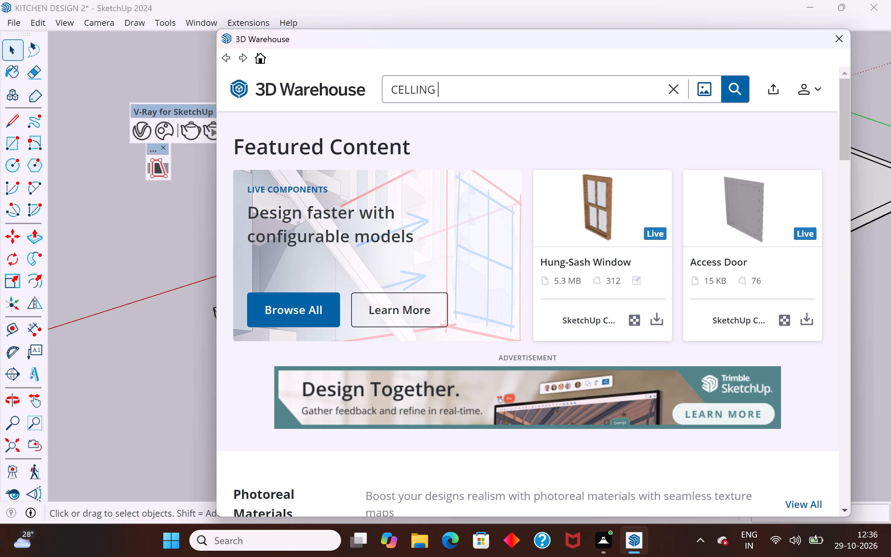
key(g)
key(BackSpace)
text(HANF)
key(BackSpace)
text(GING I)
key(BackSpace)
text(LIGHT)
click(736, 83)
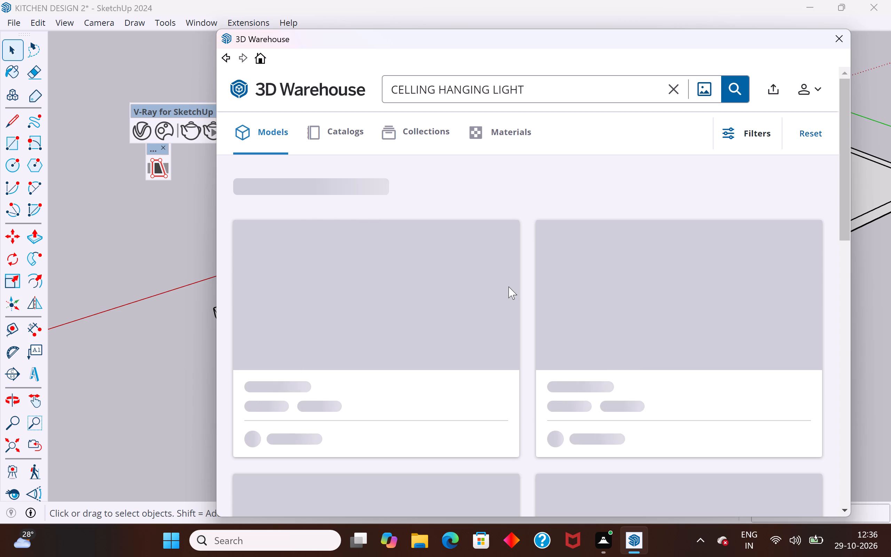
Browse the hanging light models in the 3D Warehouse results and close 3D Warehouse.
scroll(508, 287, down, 1)
scroll(508, 287, up, 4)
scroll(508, 287, down, 5)
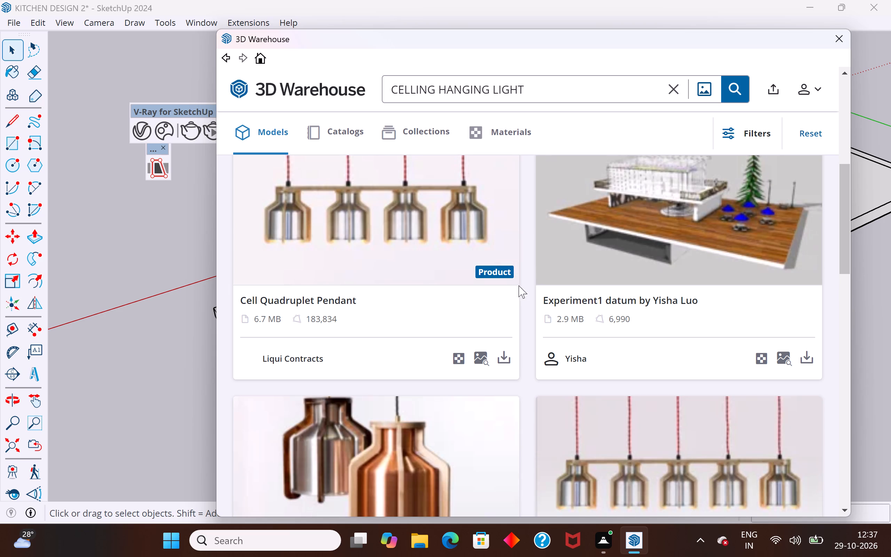
scroll(514, 291, down, 5)
scroll(514, 291, up, 3)
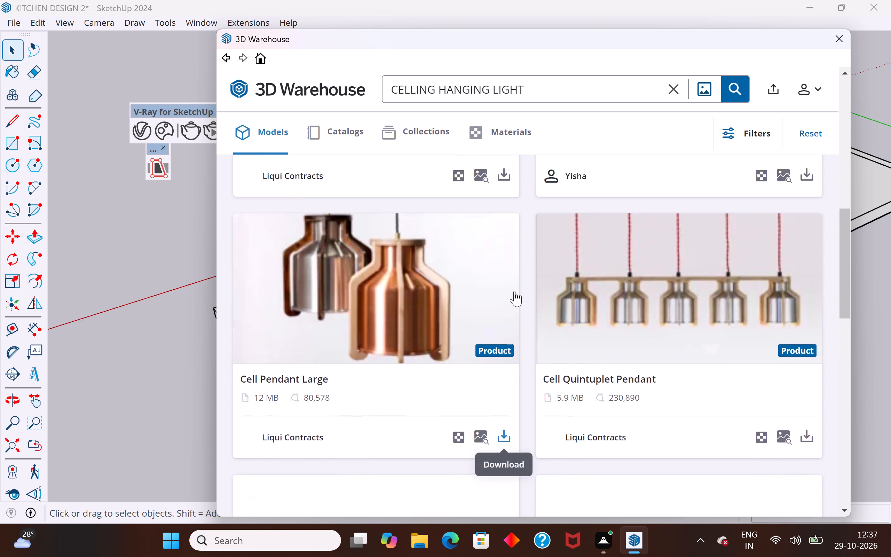
scroll(514, 291, up, 6)
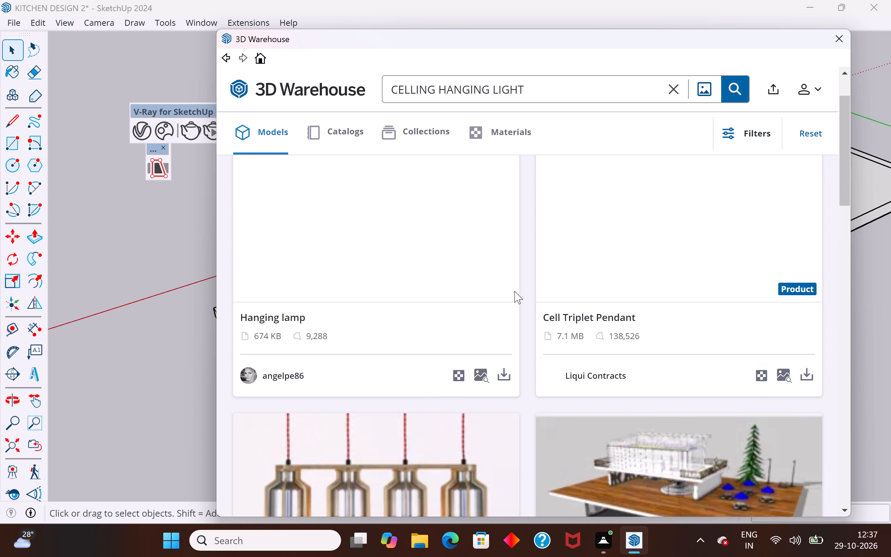
scroll(514, 291, up, 5)
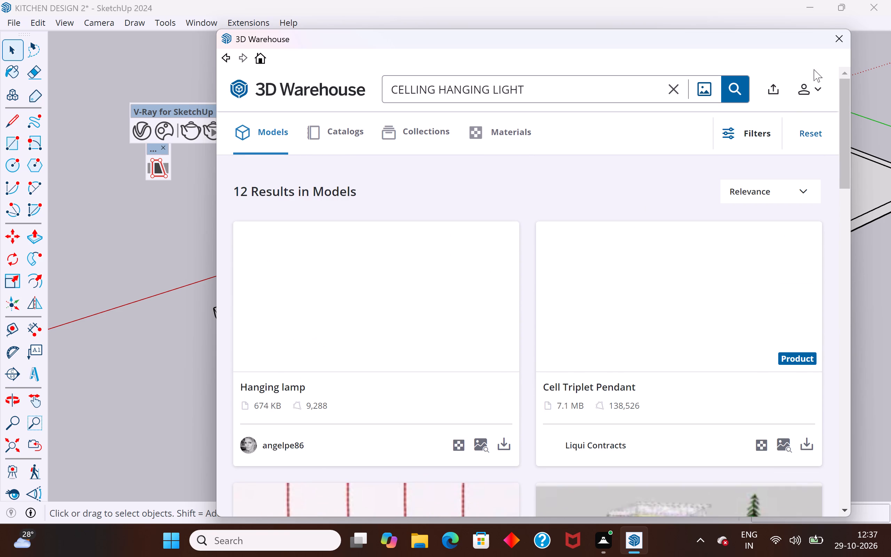
click(835, 34)
Reopen the Chaos Cosmos Browser, dismiss its account options, and close it.
click(163, 128)
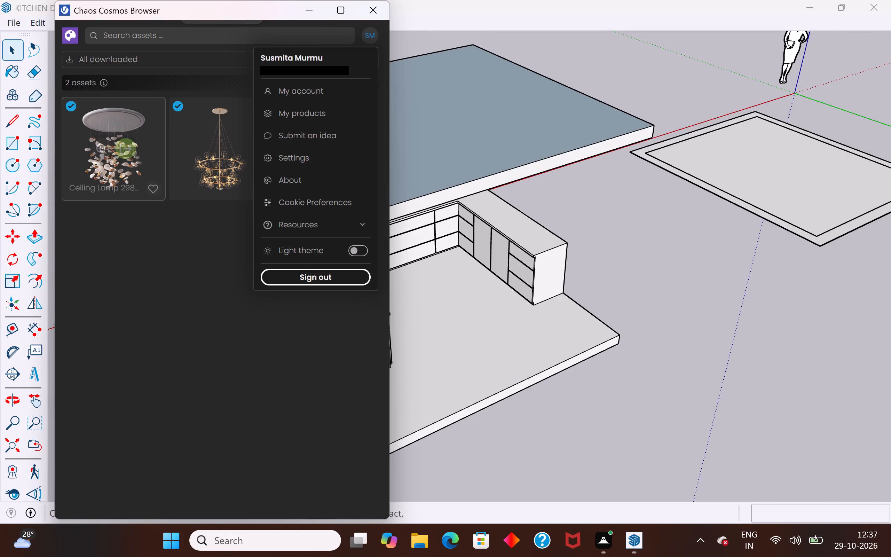
click(187, 340)
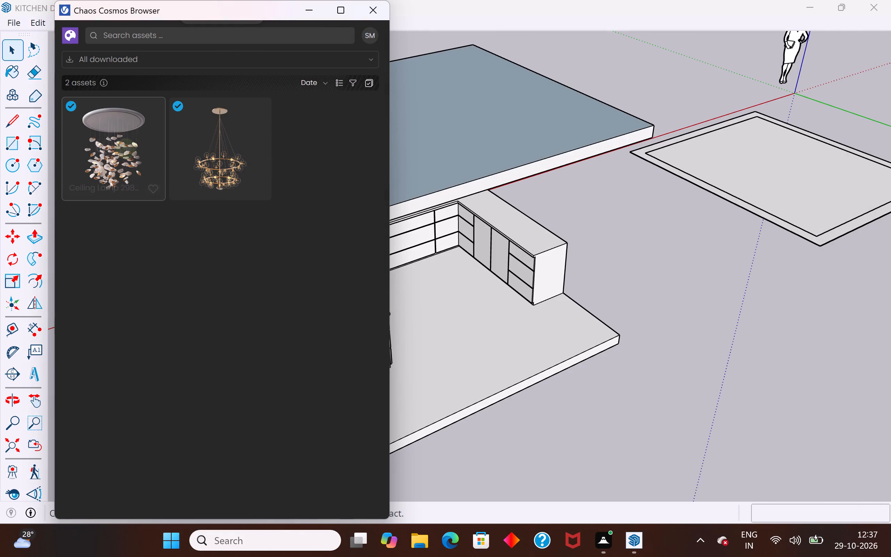
click(376, 11)
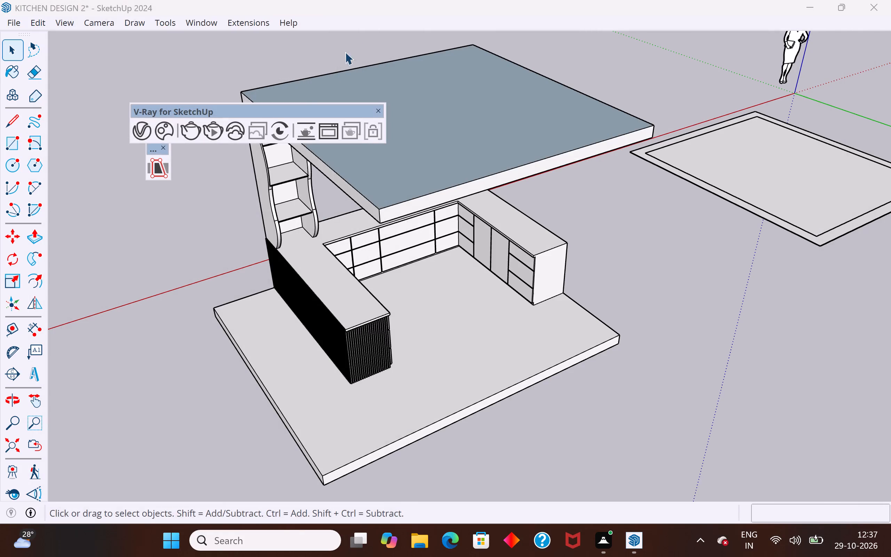
Open the Furniture category from the Chaos Cosmos Browser's home page and search for "hanging chndelier".
click(164, 130)
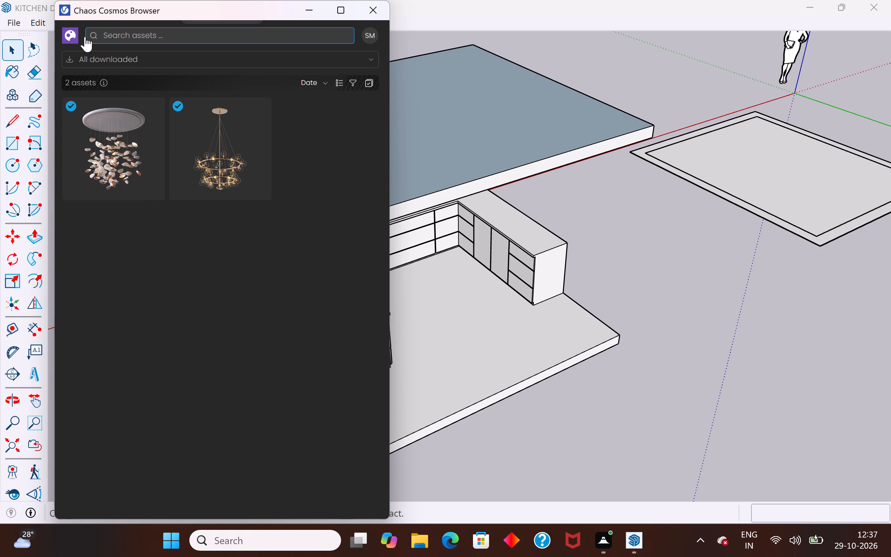
click(70, 35)
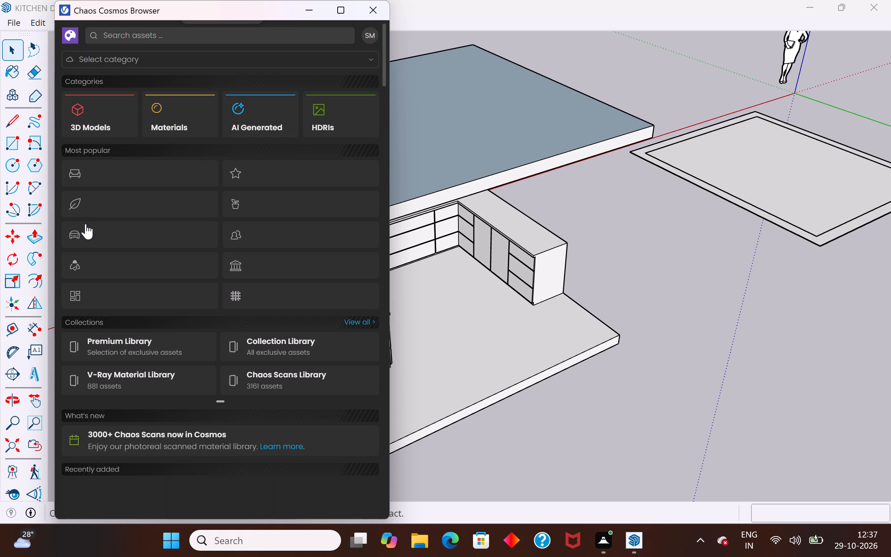
click(110, 177)
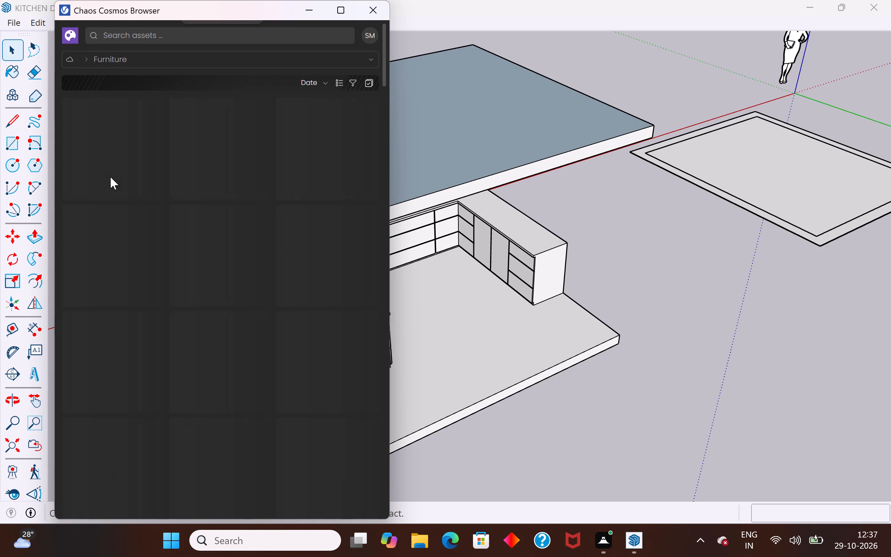
click(159, 40)
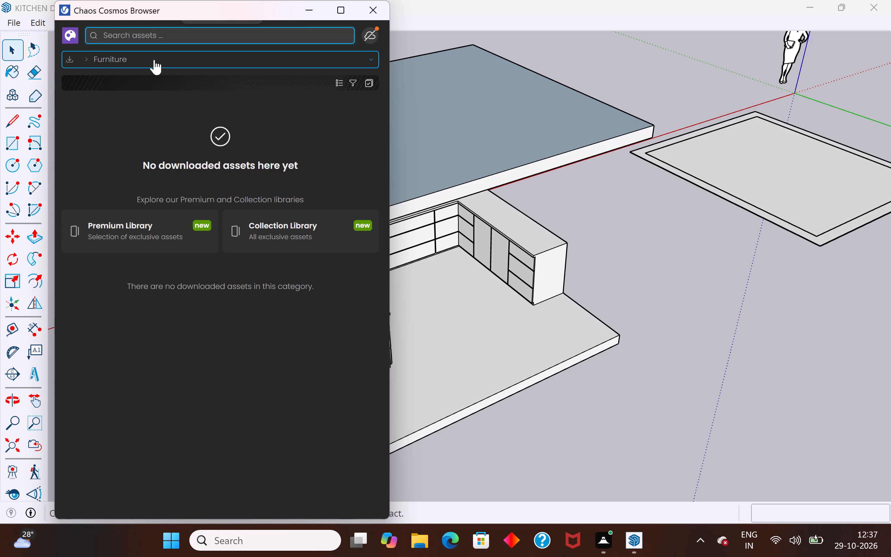
click(159, 37)
click(150, 75)
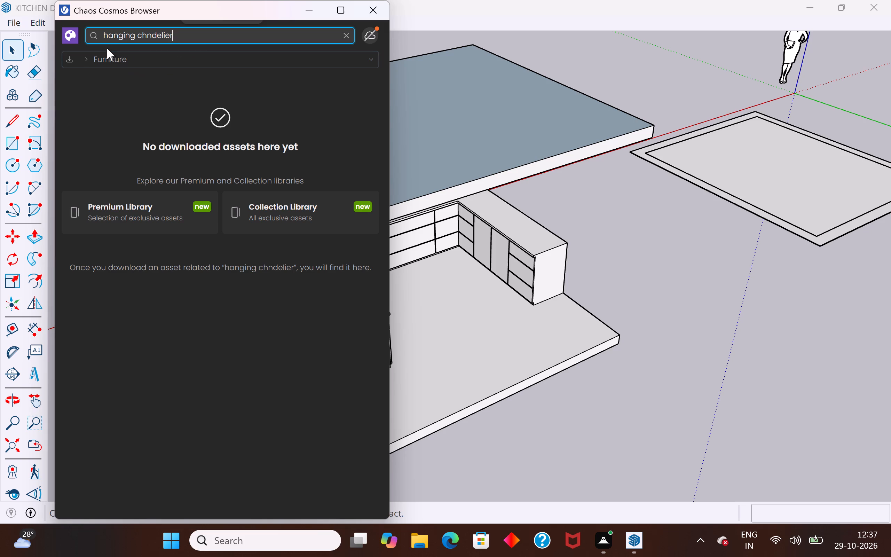
Look through the 3D Models and Collections categories for the "hanging chndelier" search and close the Chaos Cosmos Browser.
click(104, 58)
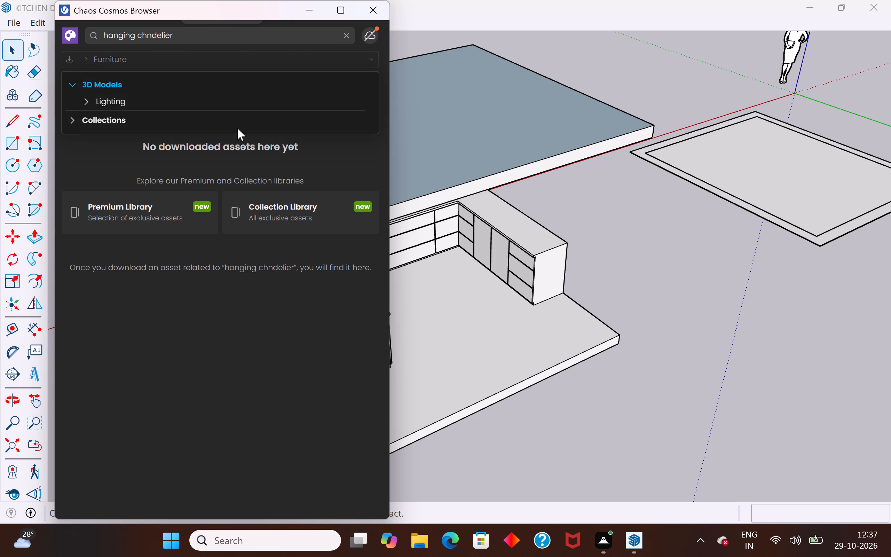
click(87, 60)
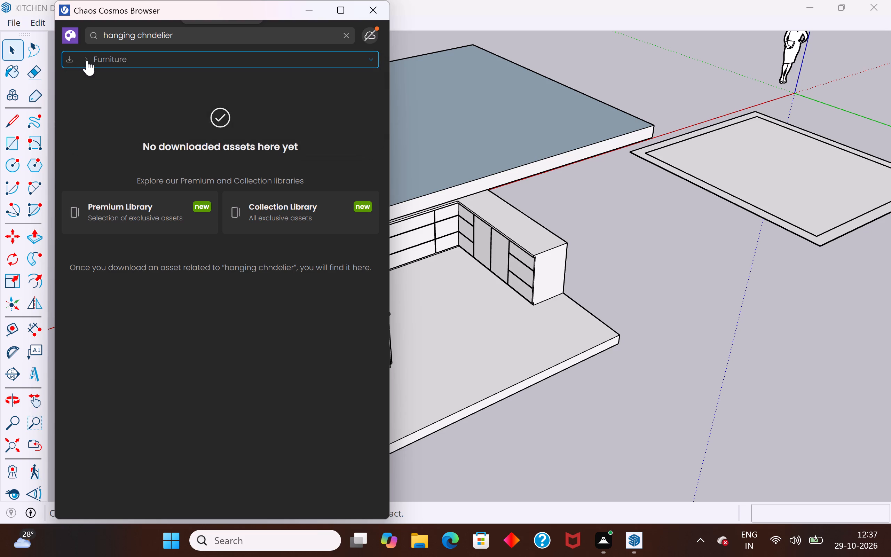
click(87, 60)
click(76, 125)
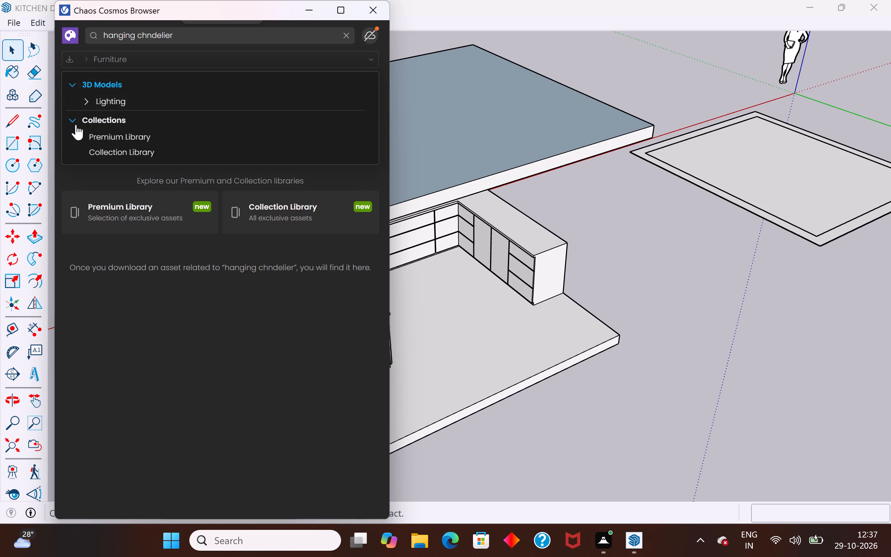
click(369, 63)
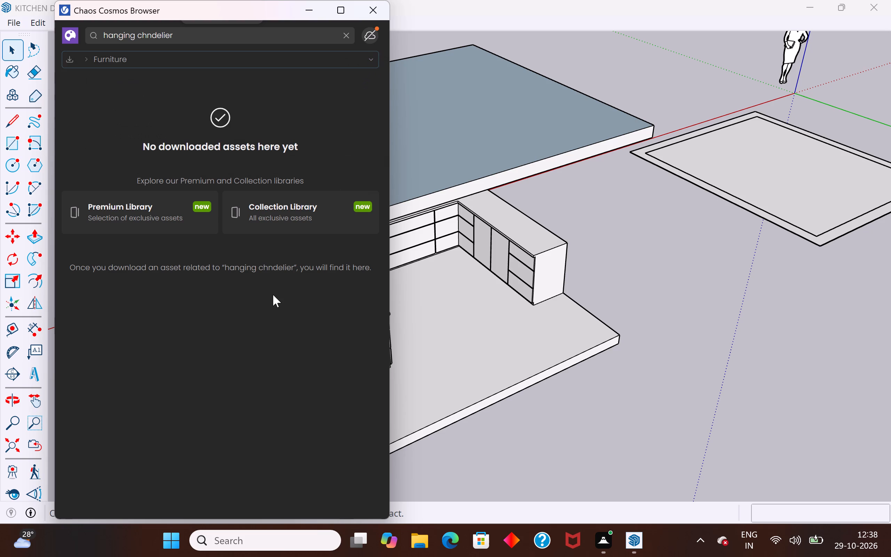
click(272, 297)
click(141, 30)
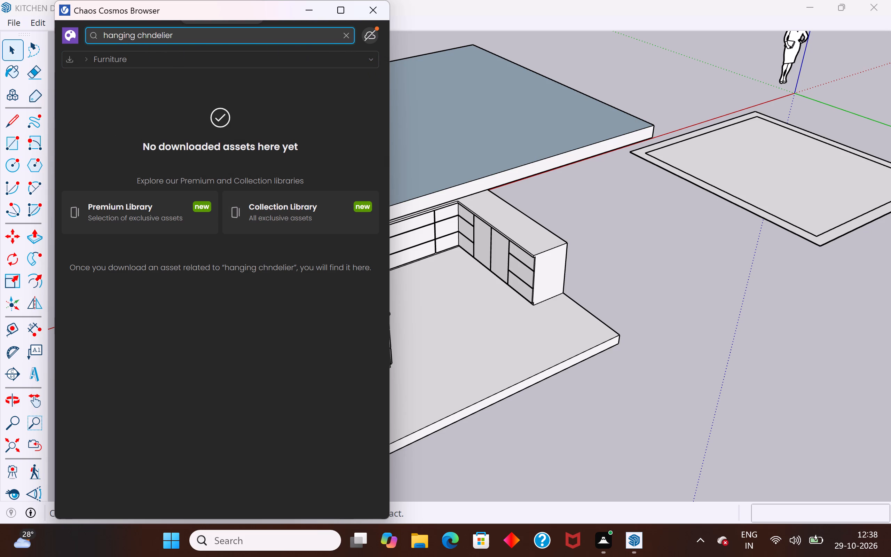
click(347, 40)
click(191, 385)
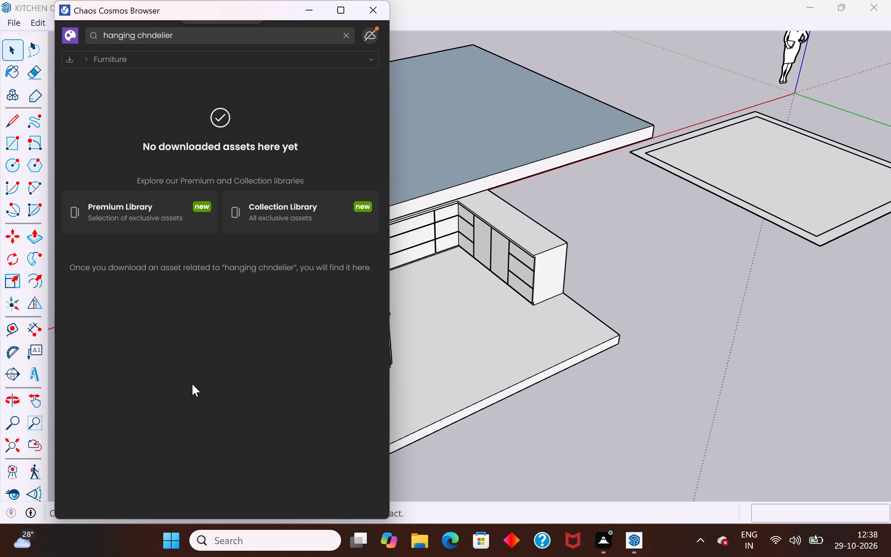
click(377, 9)
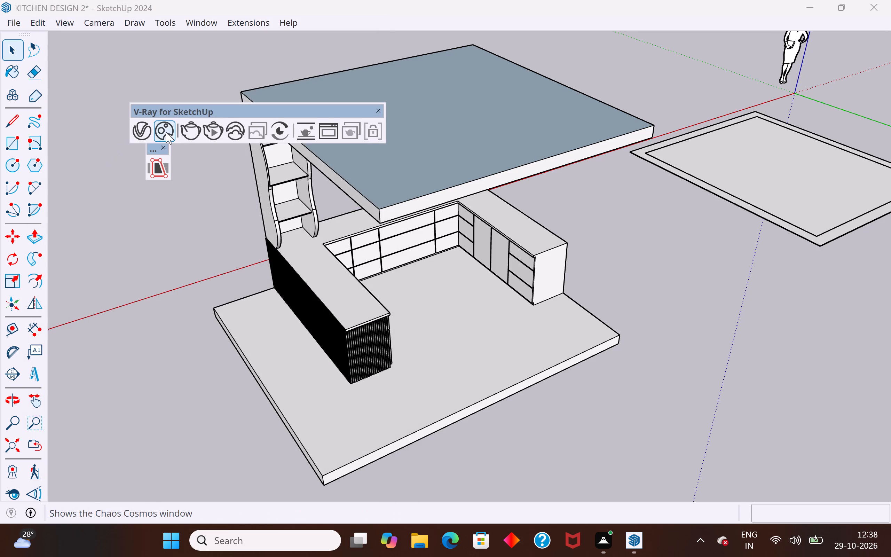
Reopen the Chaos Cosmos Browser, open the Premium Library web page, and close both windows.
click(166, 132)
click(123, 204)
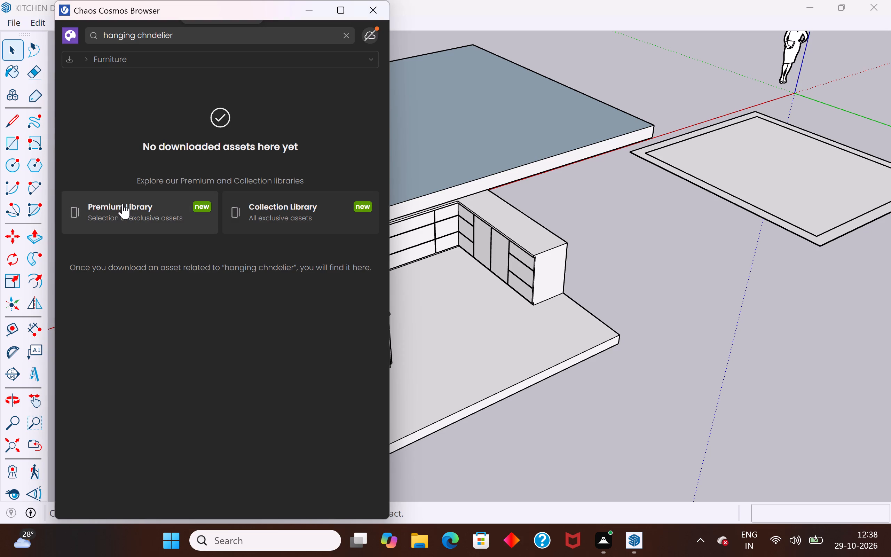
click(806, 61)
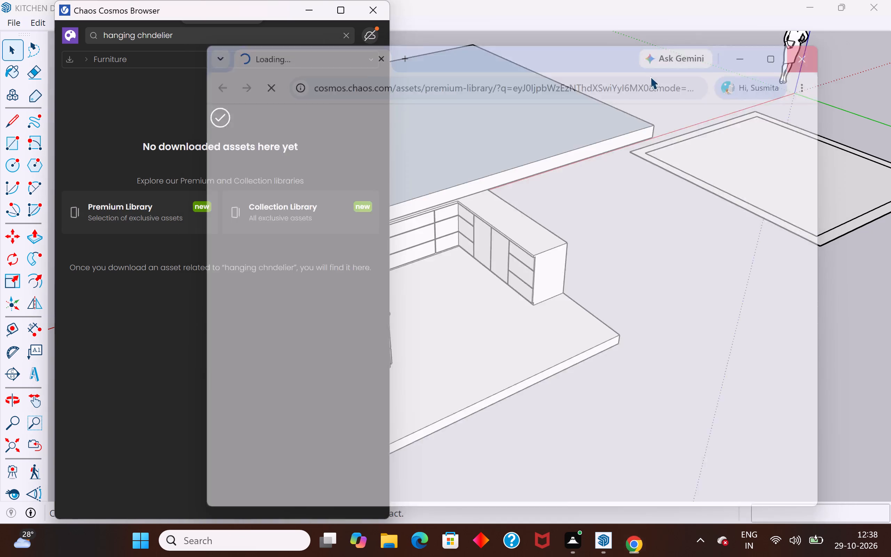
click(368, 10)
Reopen the Chaos Cosmos Browser, show the Lighting category of 3D Models, check Collections, and dismiss the Premium library offer.
click(171, 131)
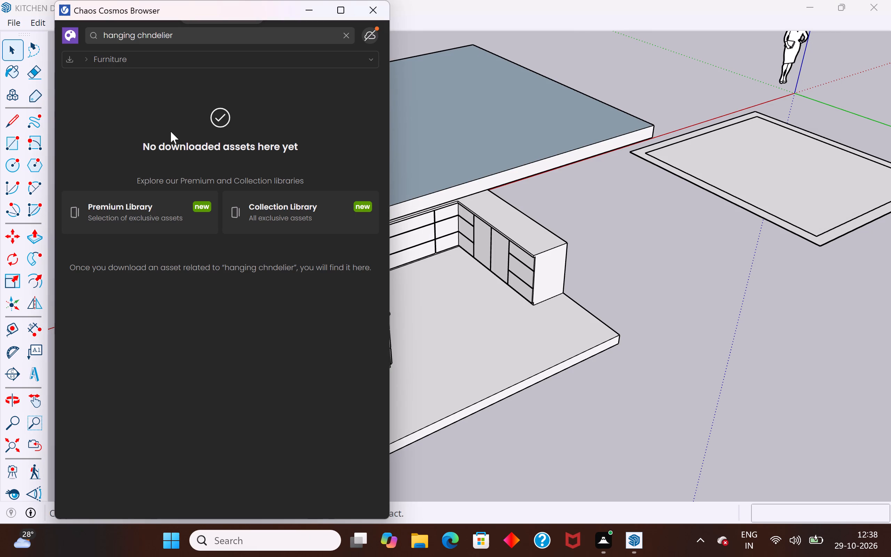
click(71, 60)
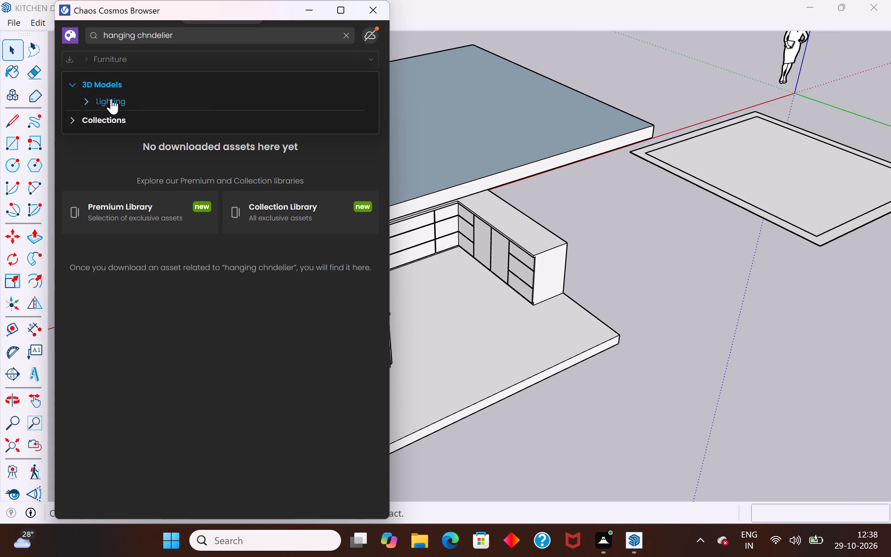
click(111, 99)
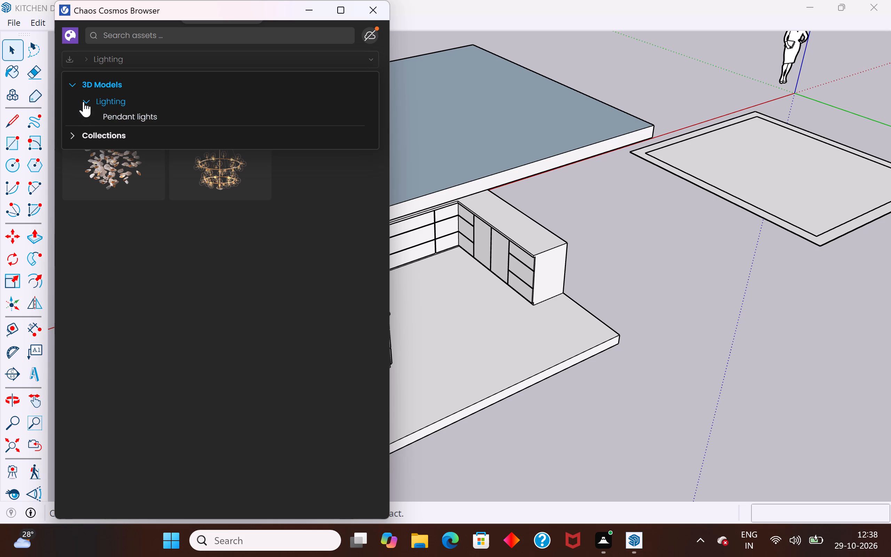
click(84, 102)
click(84, 102)
click(70, 138)
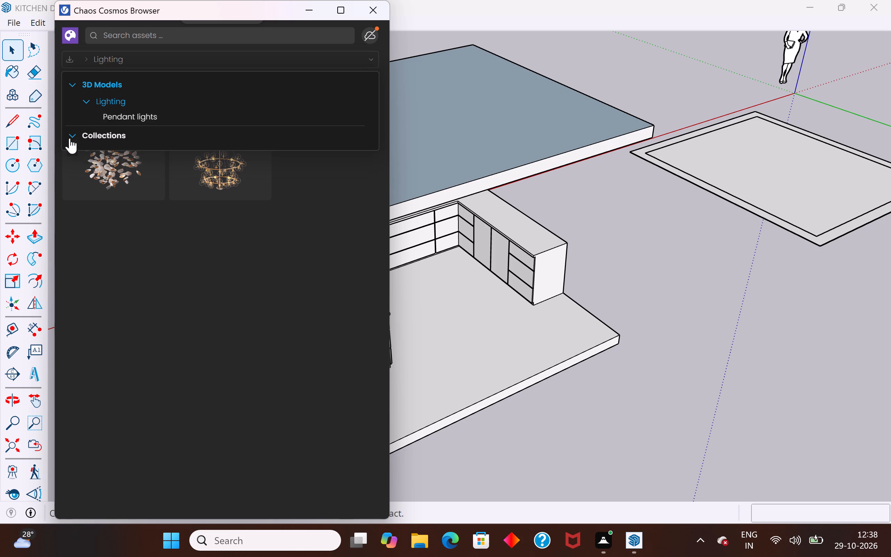
click(107, 152)
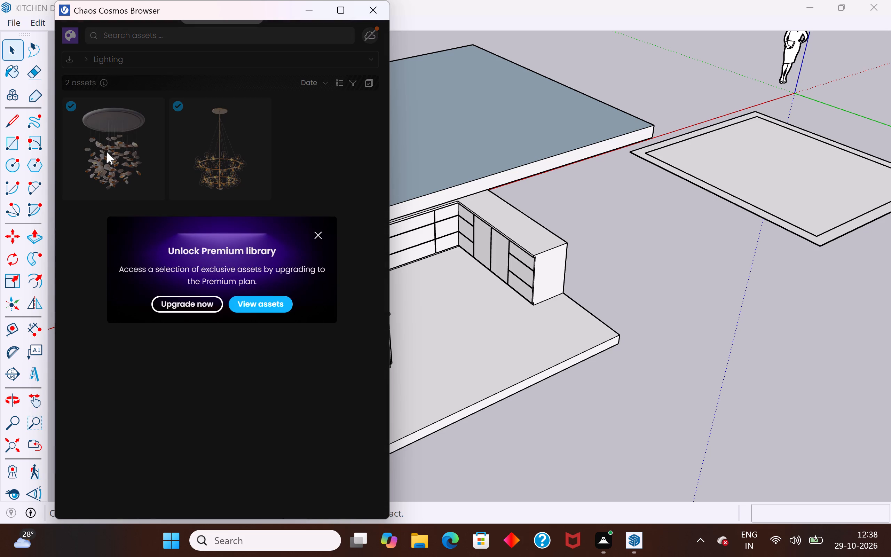
click(316, 235)
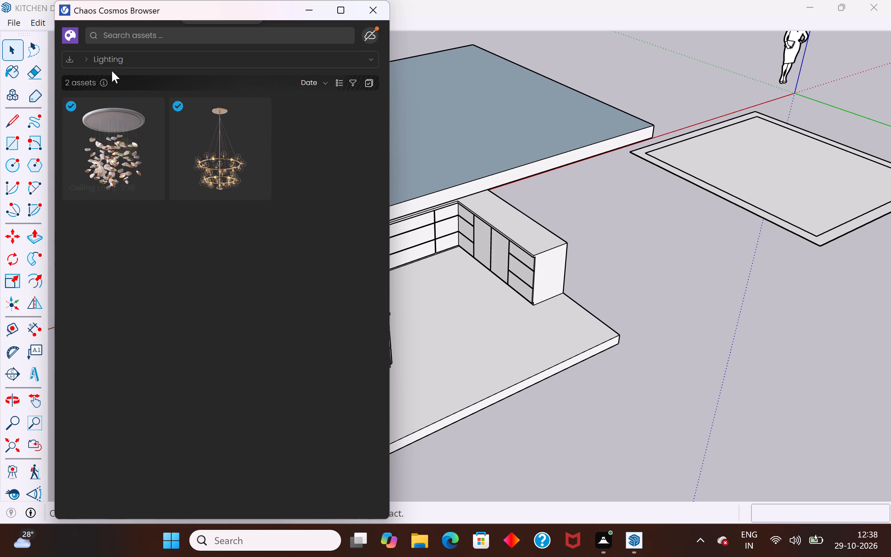
Browse the Pendant lights and broader 3D Models categories, show the assets in list view, and close the Chaos Cosmos Browser.
click(108, 62)
click(121, 117)
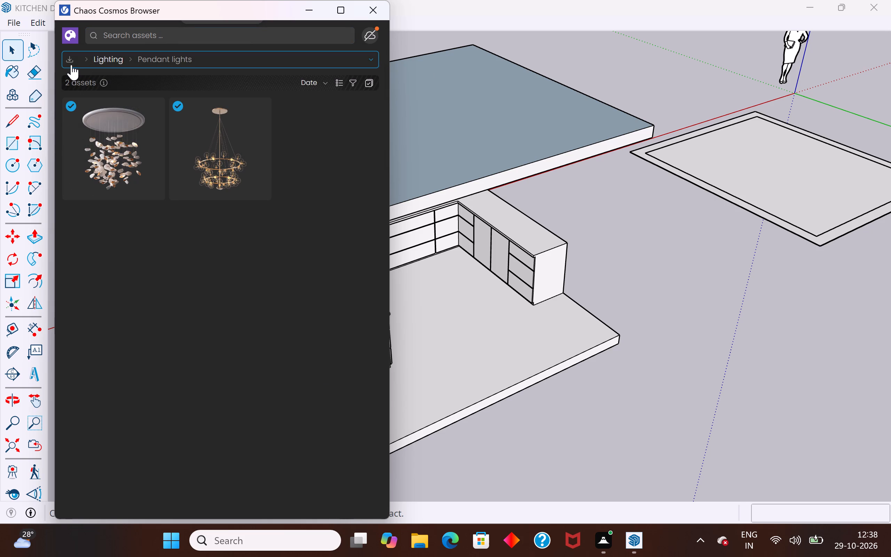
click(89, 60)
click(117, 87)
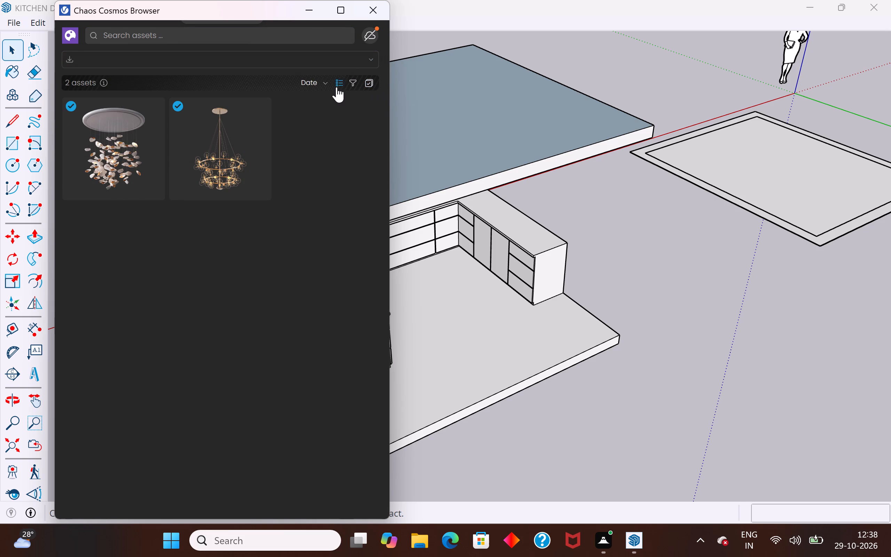
click(337, 87)
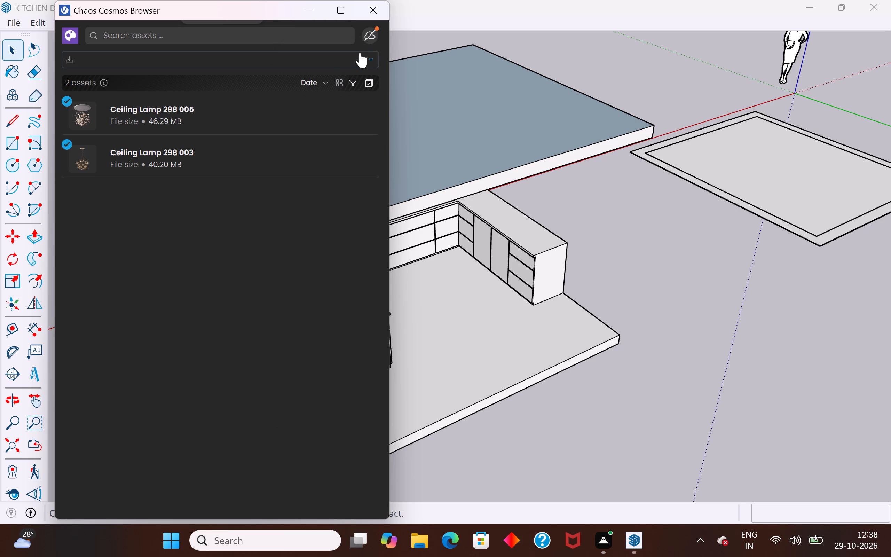
click(376, 9)
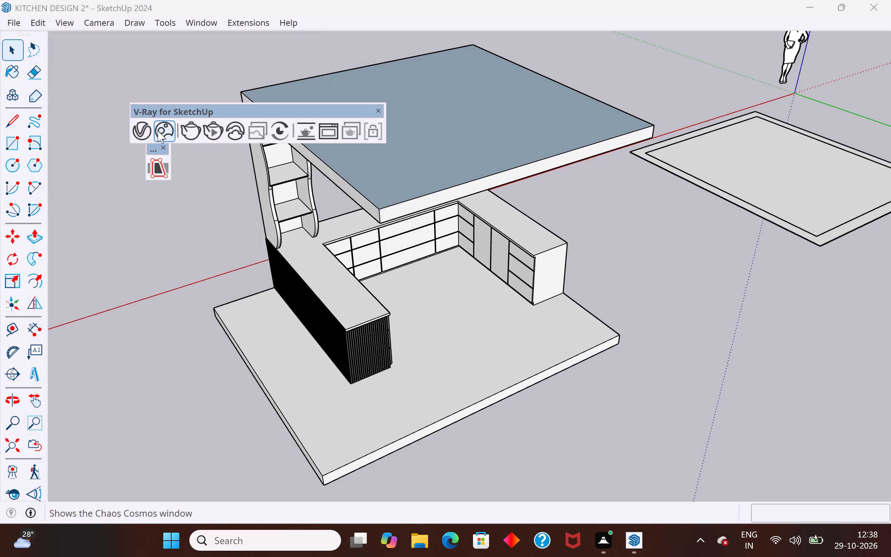
click(158, 131)
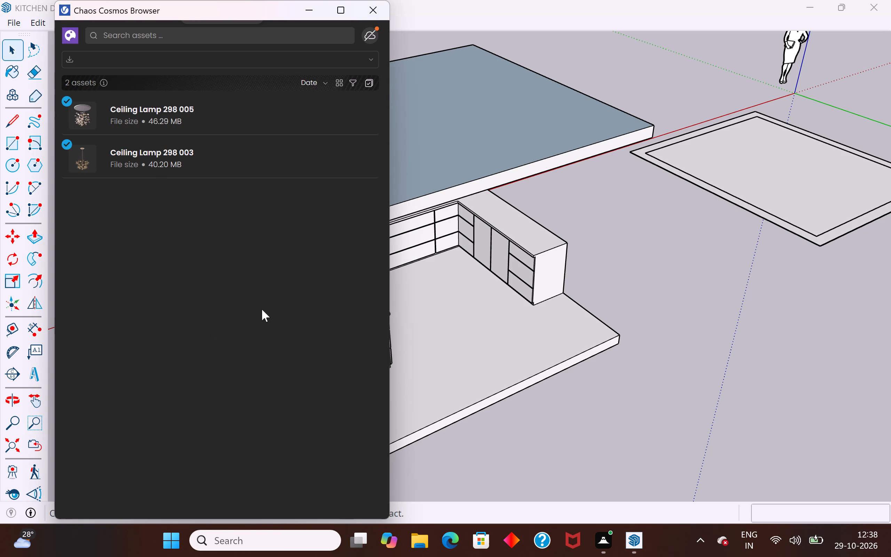
click(667, 263)
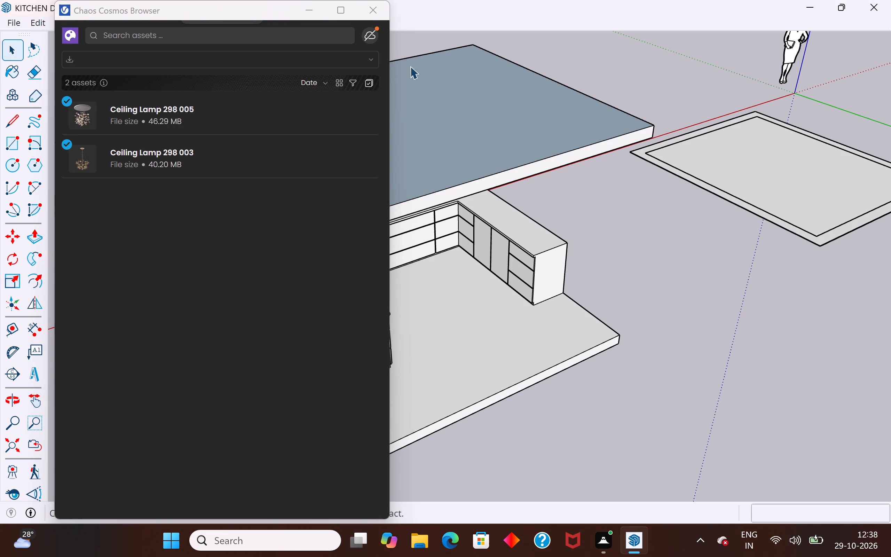
click(371, 15)
Render the whole kitchen with V-Ray from an angled view above the floor and inspect the image in the frame buffer.
middle_drag(608, 424, 646, 264)
scroll(616, 363, up, 1)
middle_drag(663, 232, 674, 236)
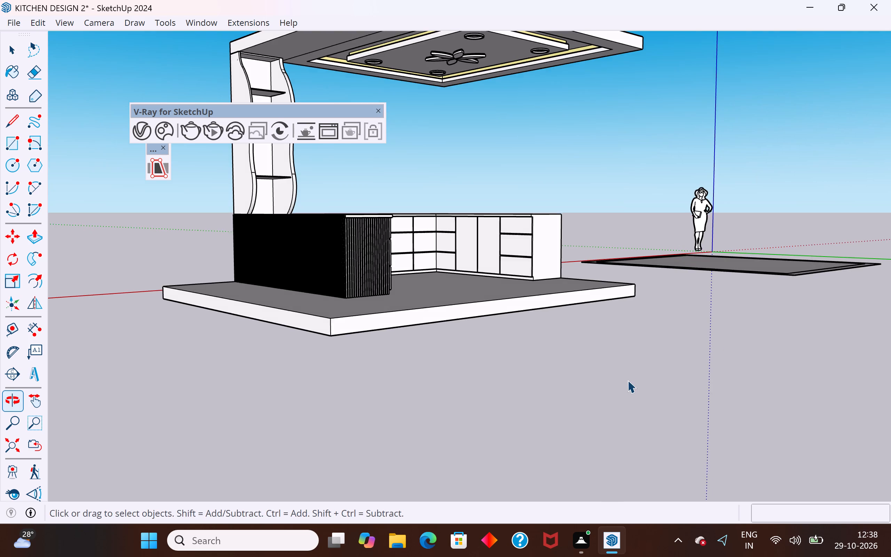
scroll(628, 380, down, 6)
scroll(426, 421, down, 4)
middle_drag(483, 276, 505, 173)
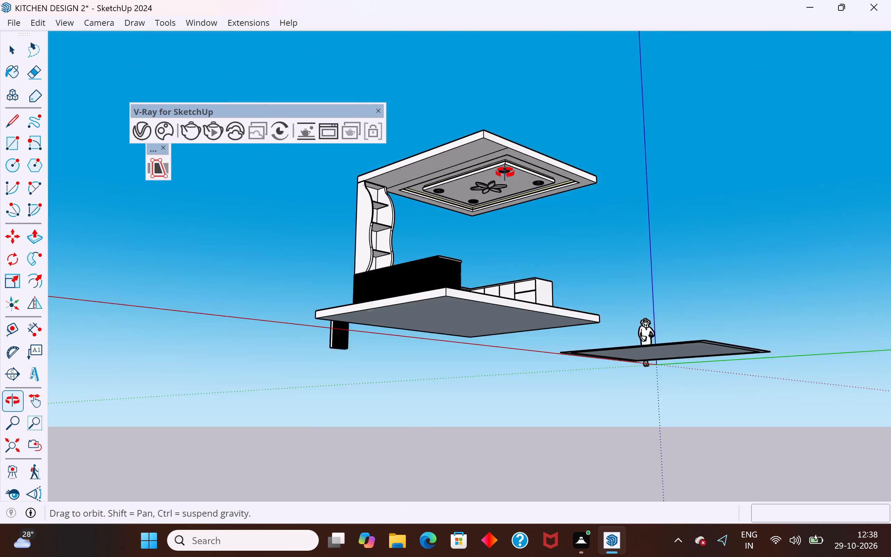
middle_drag(505, 173, 433, 320)
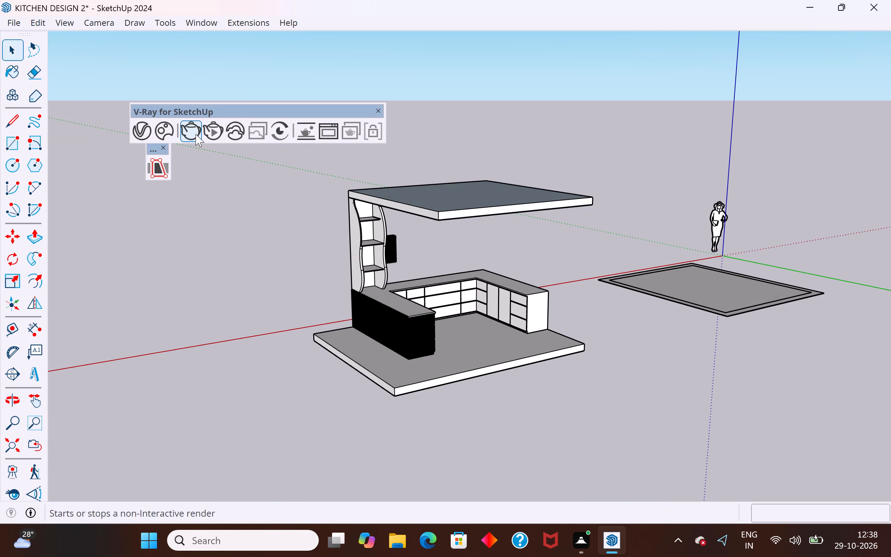
click(192, 131)
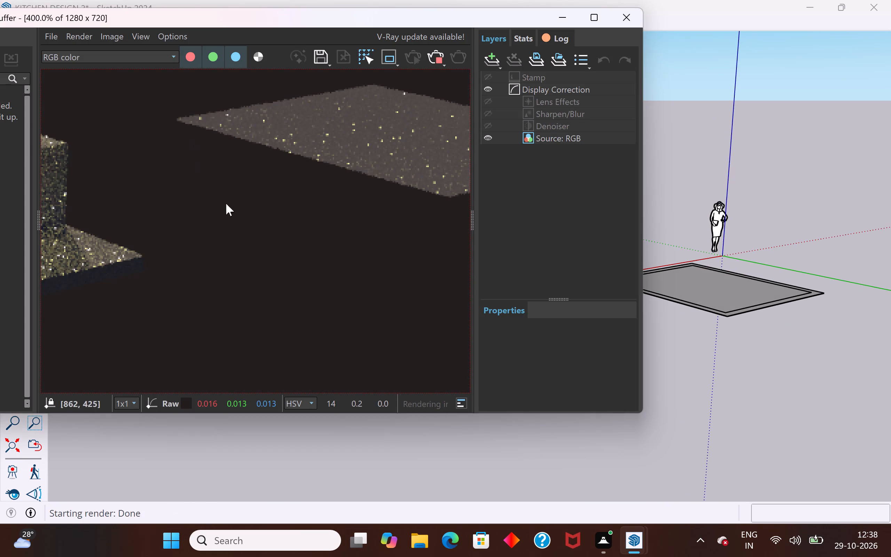
scroll(334, 296, down, 3)
scroll(243, 234, up, 3)
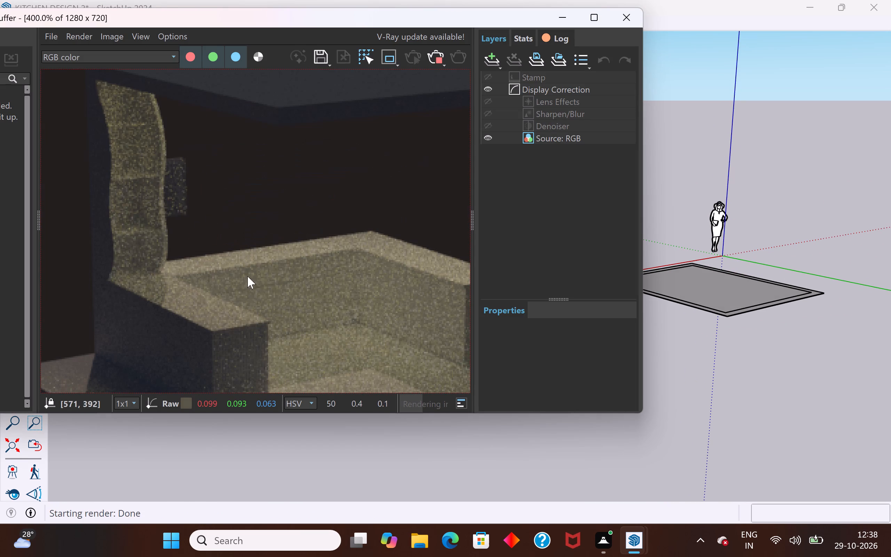
scroll(247, 307, down, 1)
middle_drag(248, 307, 254, 289)
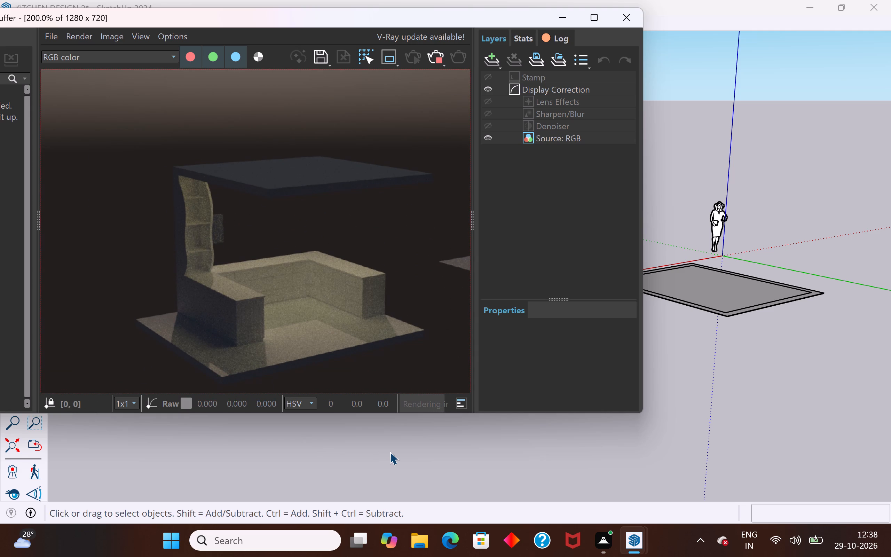
Examine the underside of the false ceiling in the model from below and close the V-Ray Frame Buffer.
scroll(707, 408, down, 2)
scroll(809, 343, down, 3)
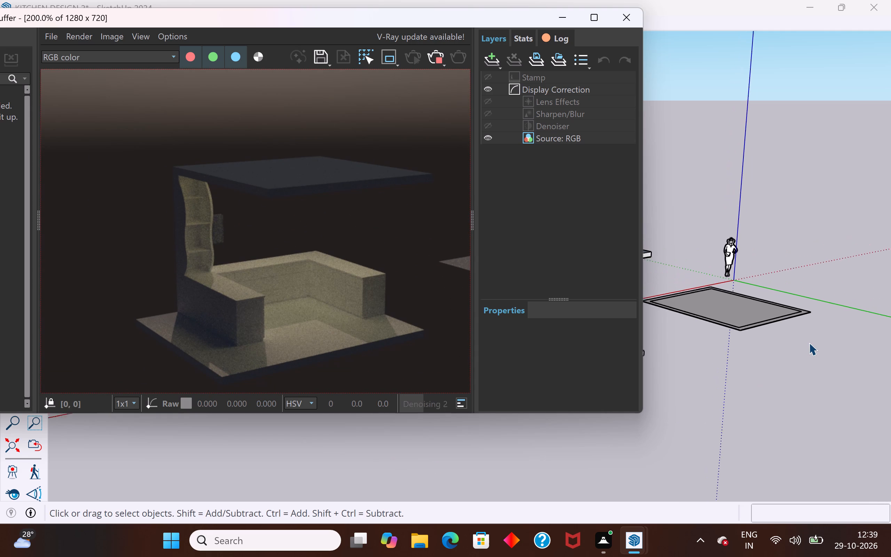
scroll(809, 343, down, 11)
middle_drag(747, 301, 740, 202)
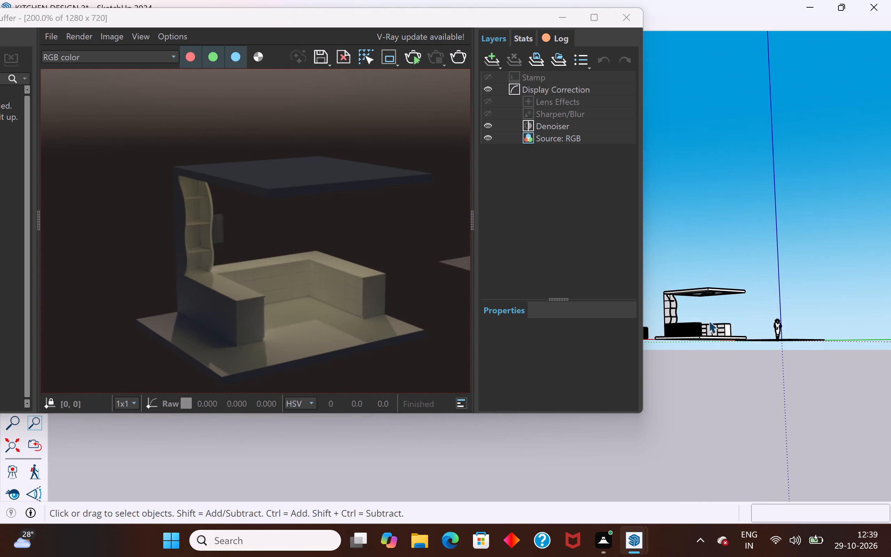
scroll(713, 306, up, 4)
middle_drag(717, 279, 730, 190)
scroll(708, 271, up, 1)
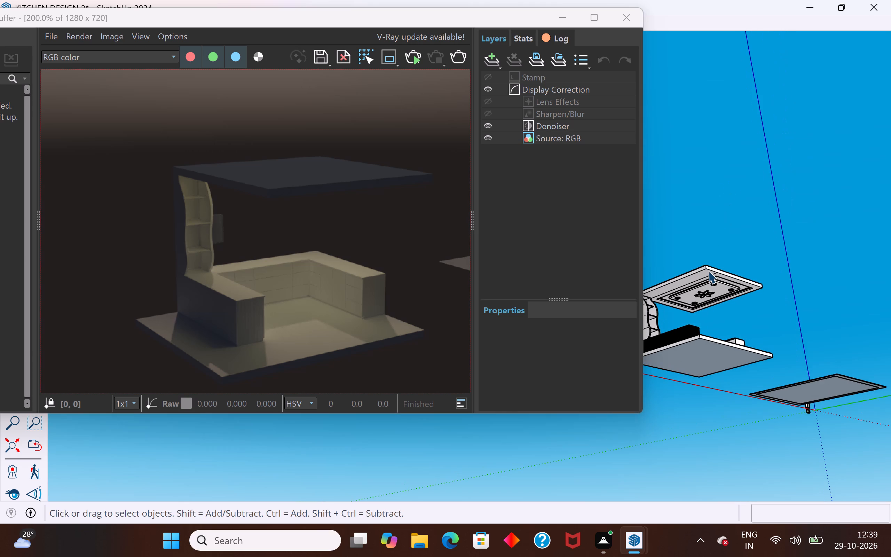
scroll(708, 271, up, 3)
scroll(800, 269, up, 1)
scroll(815, 261, down, 2)
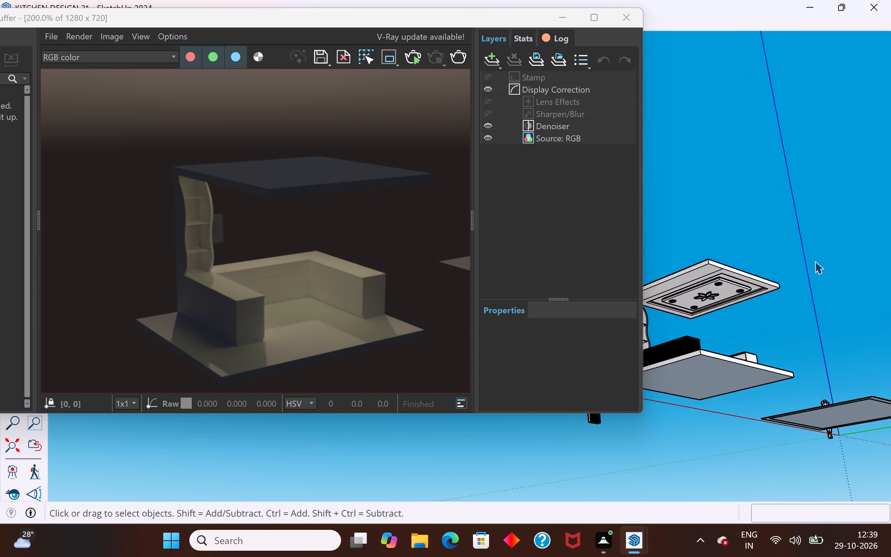
scroll(815, 261, down, 2)
middle_drag(821, 278, 581, 299)
scroll(727, 214, up, 4)
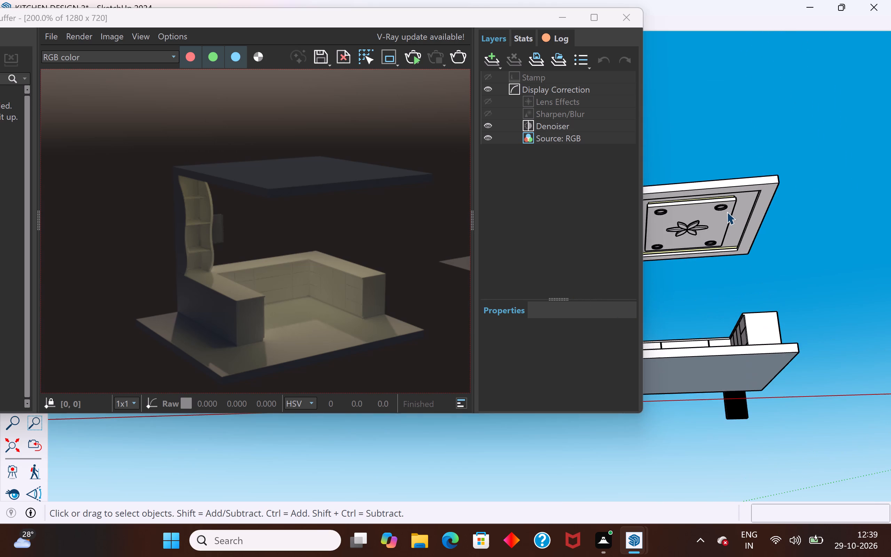
scroll(727, 212, up, 5)
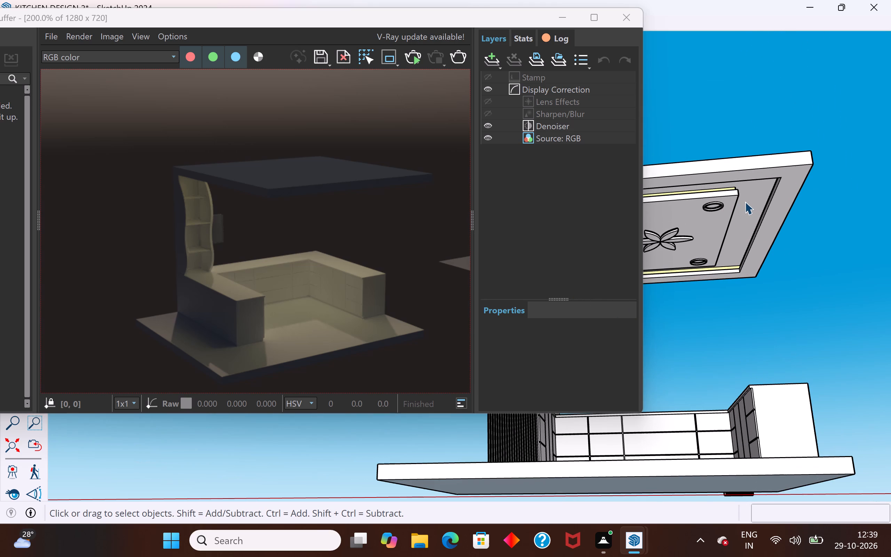
click(628, 14)
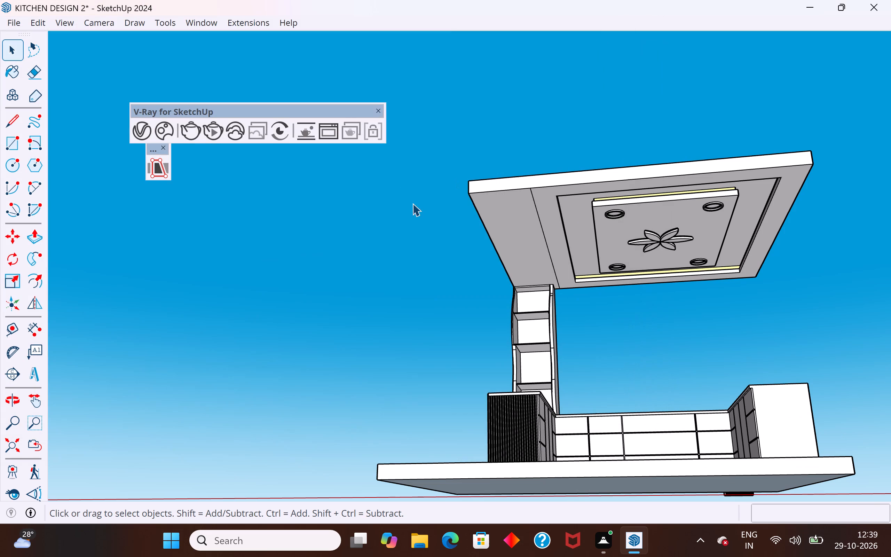
Render the kitchen with V-Ray from below and inspect the lit false ceiling in the frame buffer.
click(149, 126)
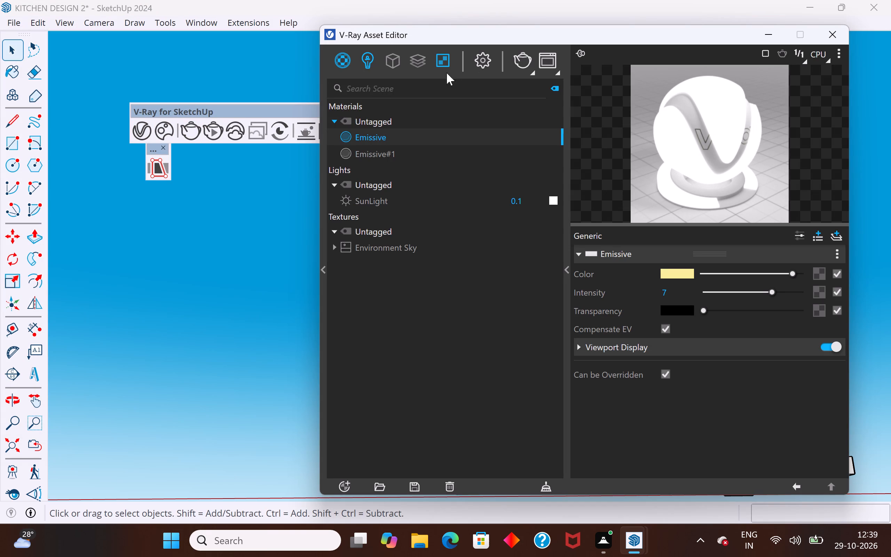
click(530, 60)
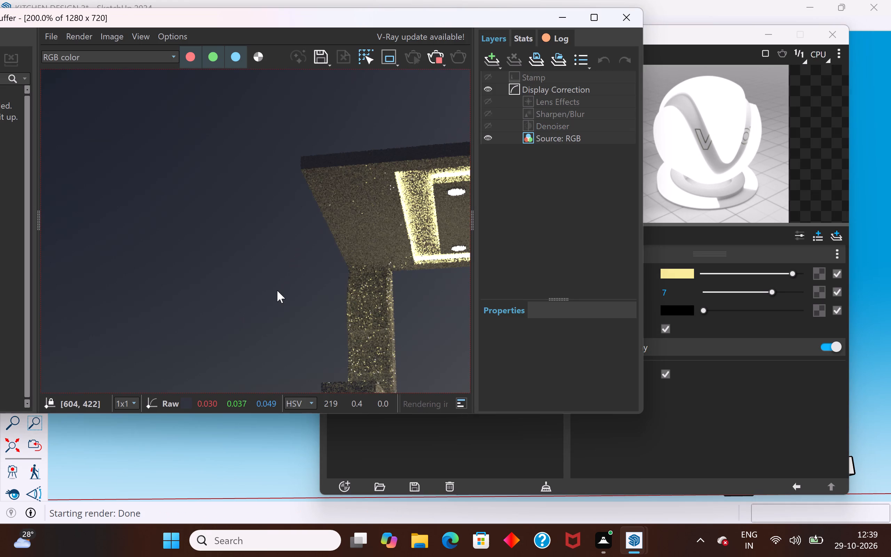
scroll(277, 290, down, 2)
scroll(326, 204, up, 1)
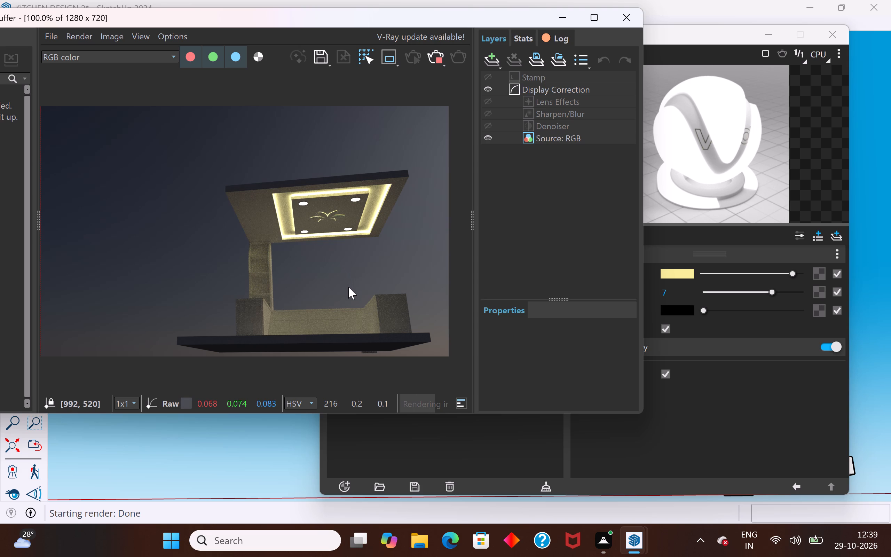
scroll(357, 200, up, 2)
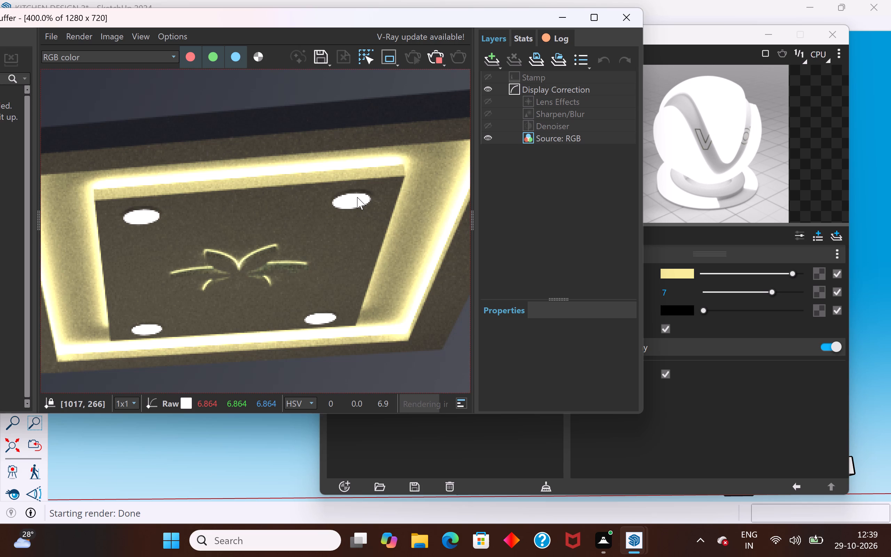
scroll(357, 197, down, 1)
Compare the Emissive and Emissive#1 materials and slightly darken the yellow colour of the Emissive material.
click(715, 396)
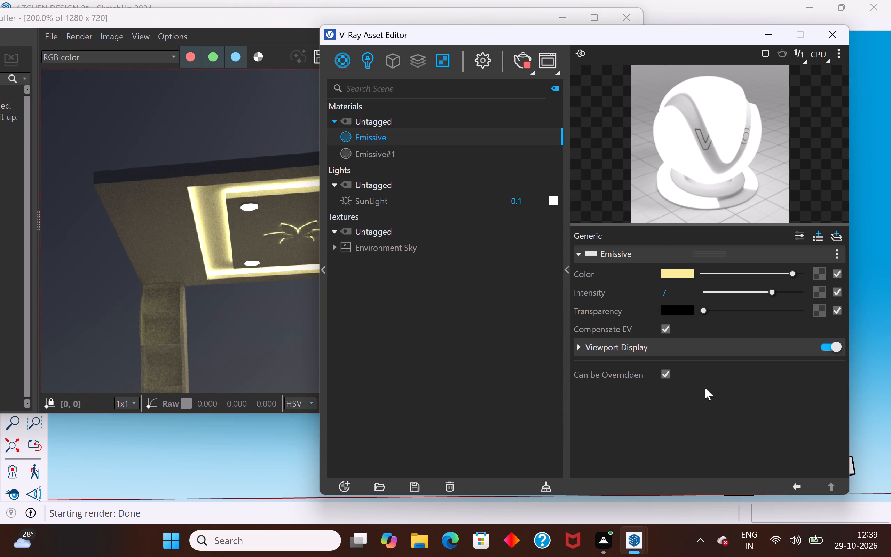
click(408, 151)
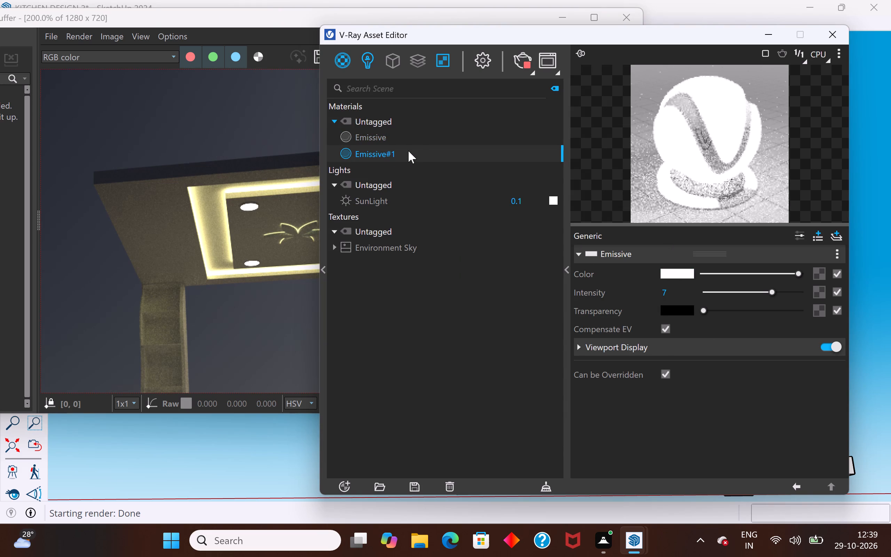
click(416, 134)
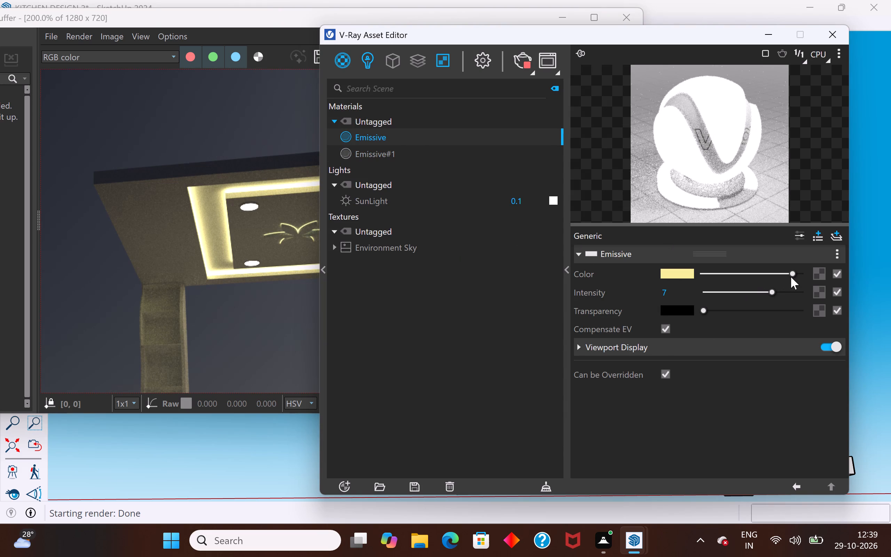
drag(793, 275, 781, 277)
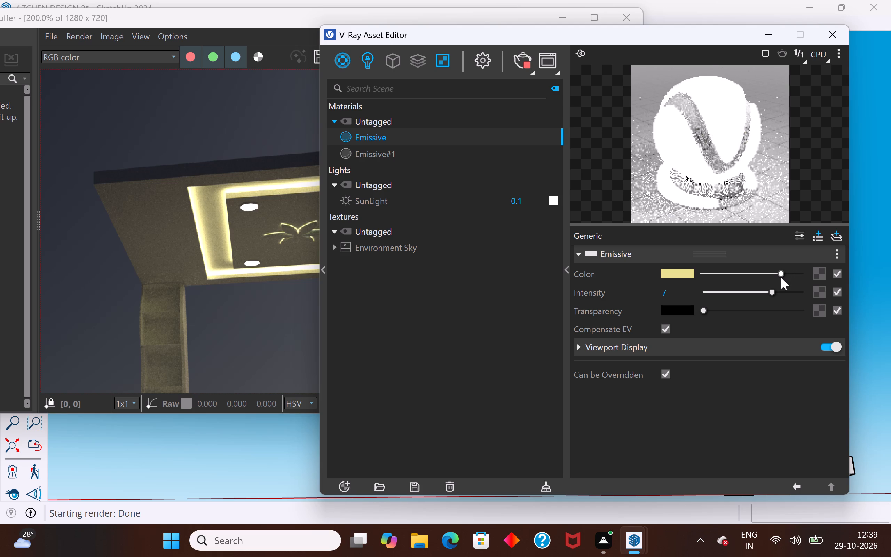
drag(781, 277, 780, 278)
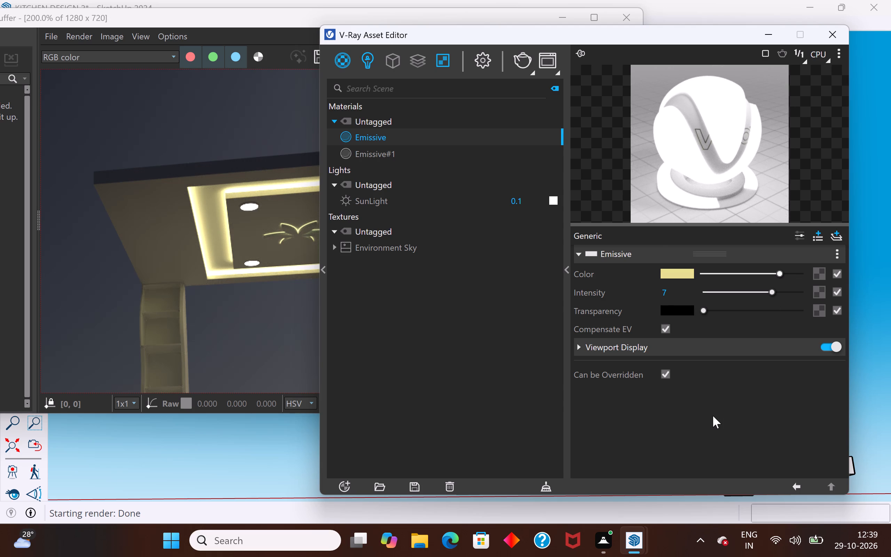
Examine the finished render of the ceiling and kitchen, widen the frame buffer, and close the V-Ray windows.
scroll(252, 301, down, 2)
scroll(166, 306, down, 2)
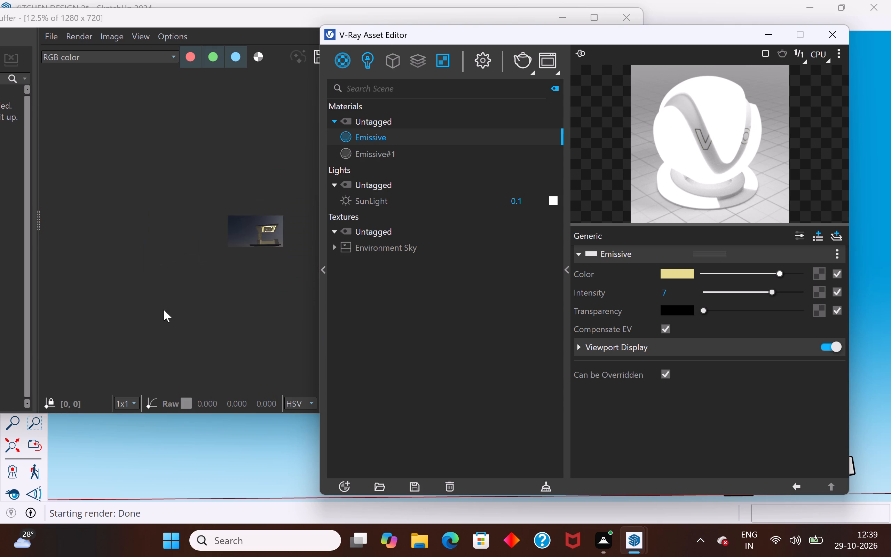
scroll(267, 232, up, 3)
scroll(172, 265, down, 3)
scroll(289, 234, up, 2)
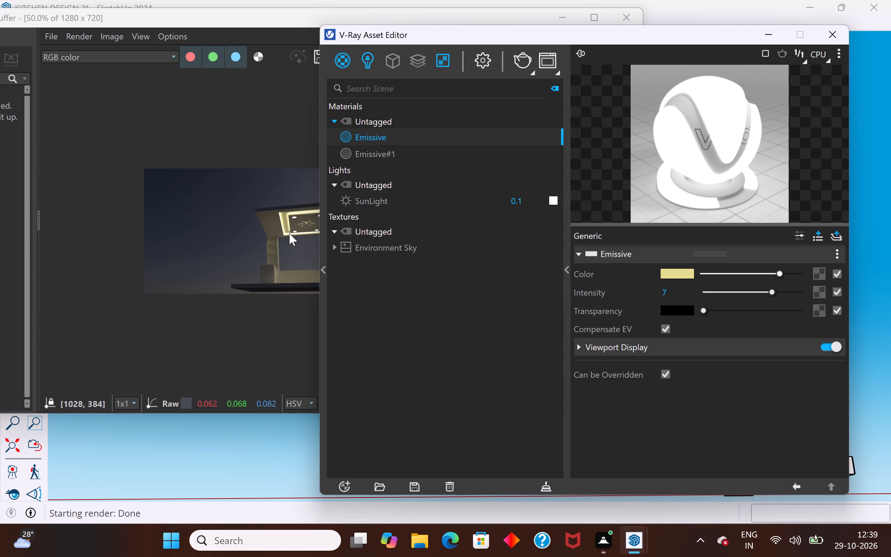
scroll(188, 268, down, 2)
drag(317, 229, 385, 240)
drag(570, 34, 658, 46)
scroll(331, 230, up, 1)
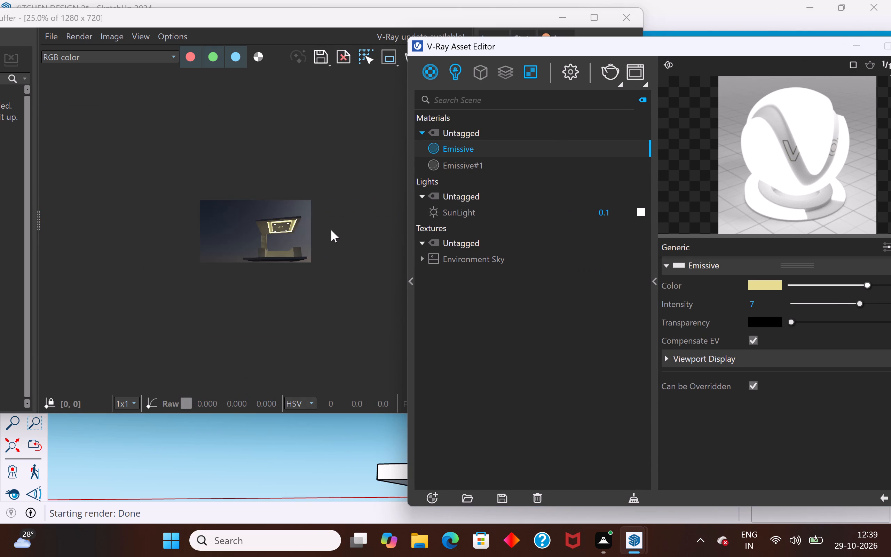
scroll(331, 230, up, 1)
scroll(375, 234, up, 1)
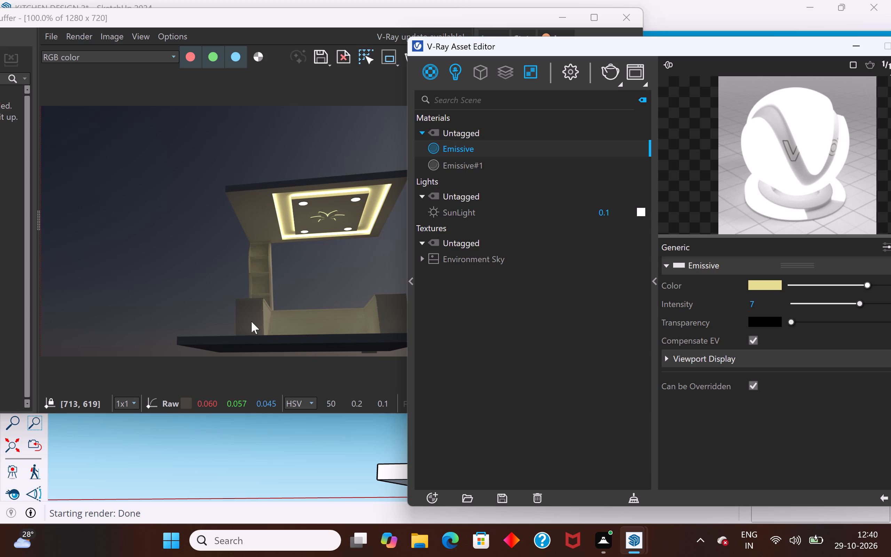
scroll(253, 257, up, 1)
scroll(181, 303, down, 1)
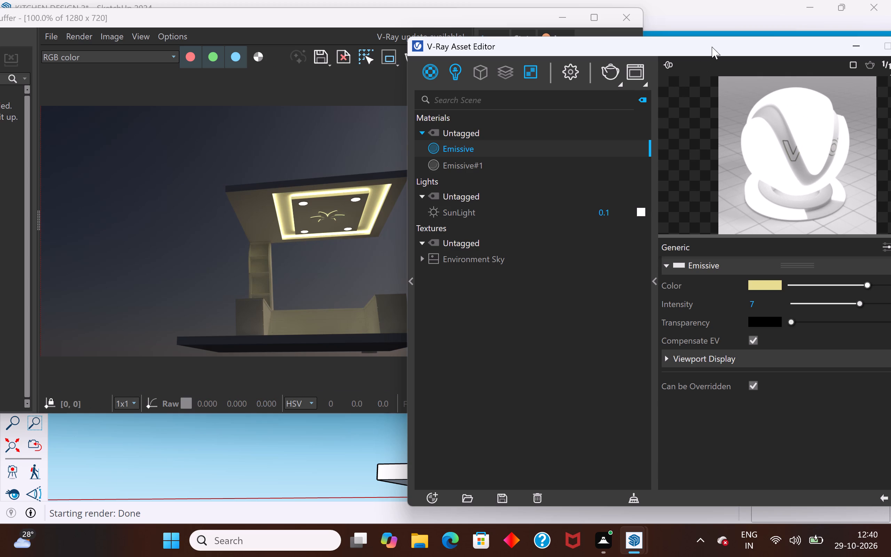
drag(712, 46, 505, 65)
click(723, 65)
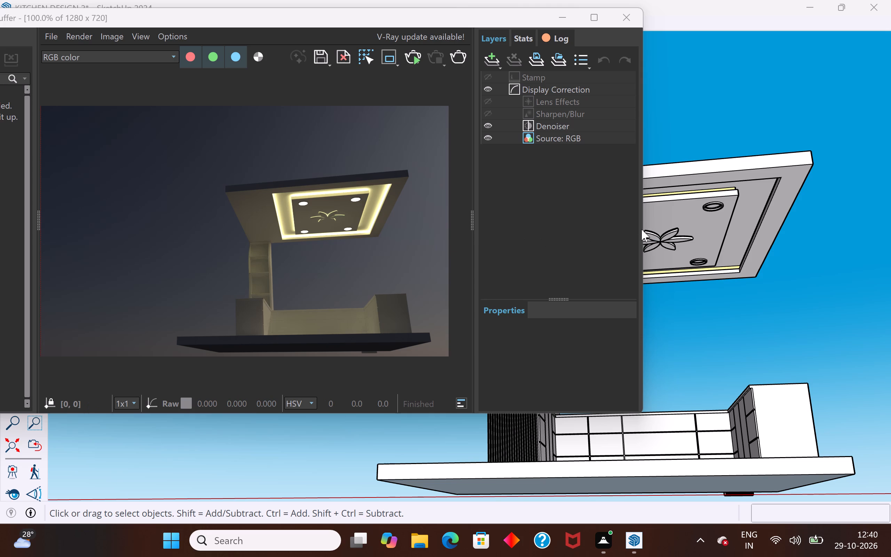
drag(645, 232, 836, 267)
scroll(468, 222, up, 1)
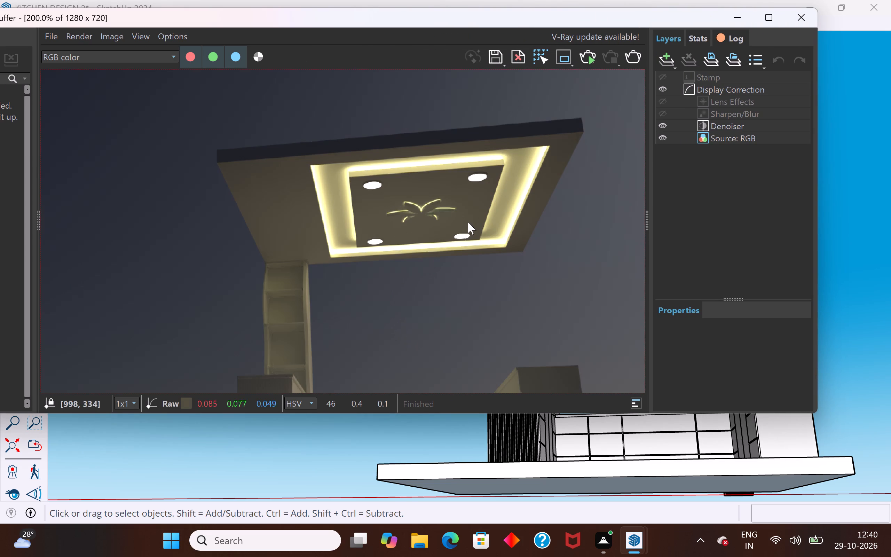
middle_drag(471, 238, 476, 250)
click(800, 26)
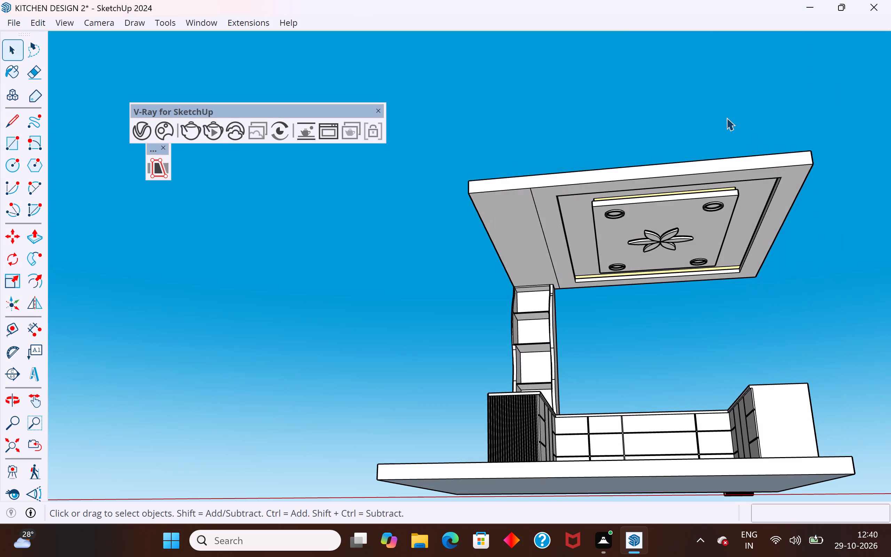
Turn the model to the curved shelf unit and make the V-Ray Lights tools available.
scroll(726, 118, down, 3)
scroll(467, 232, down, 2)
middle_drag(709, 283, 707, 289)
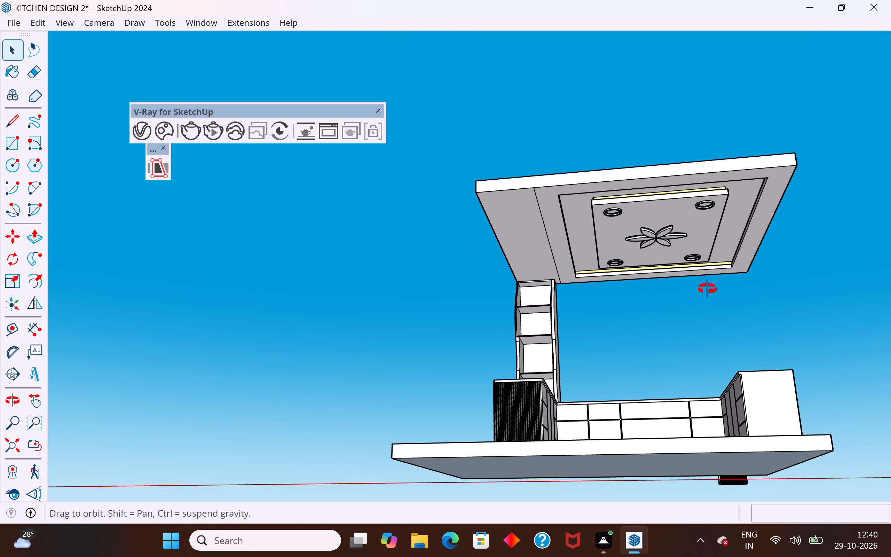
middle_drag(707, 289, 739, 423)
middle_drag(626, 356, 732, 339)
scroll(520, 250, up, 3)
middle_drag(534, 271, 515, 216)
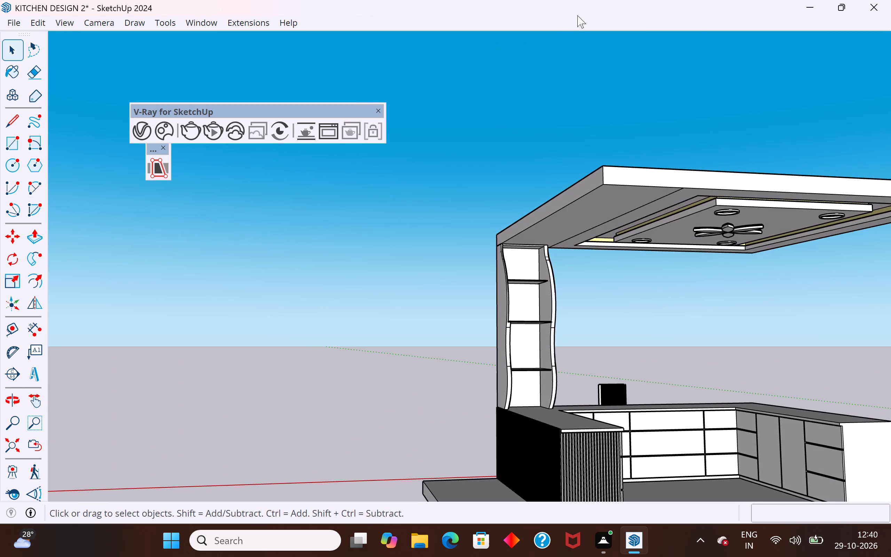
right_click(577, 15)
click(546, 25)
right_click(546, 25)
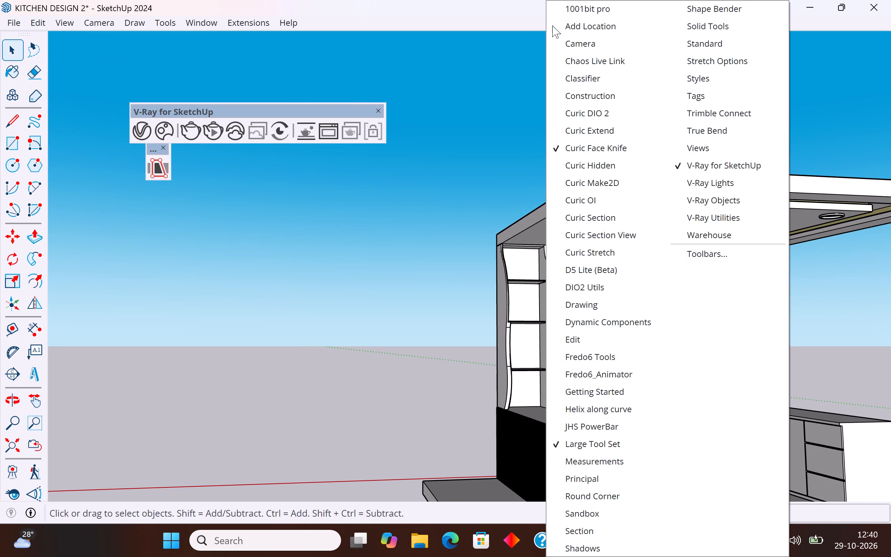
click(724, 183)
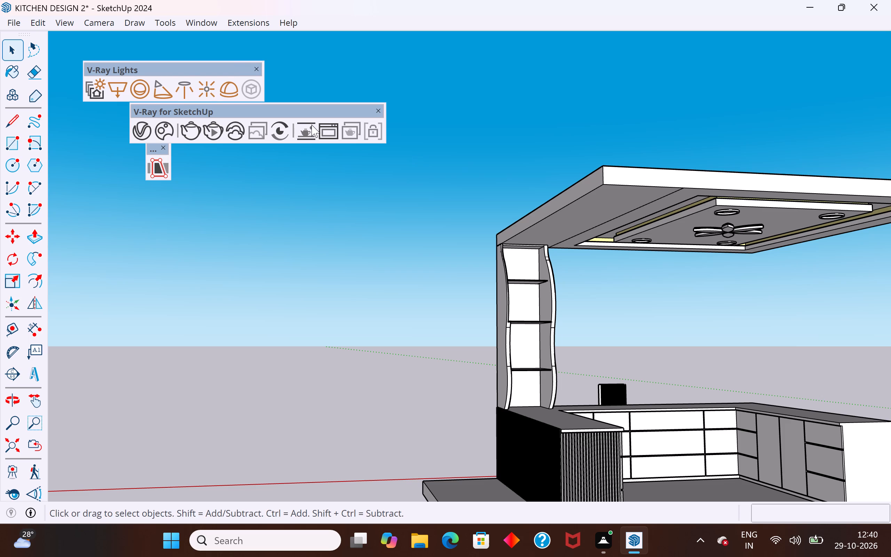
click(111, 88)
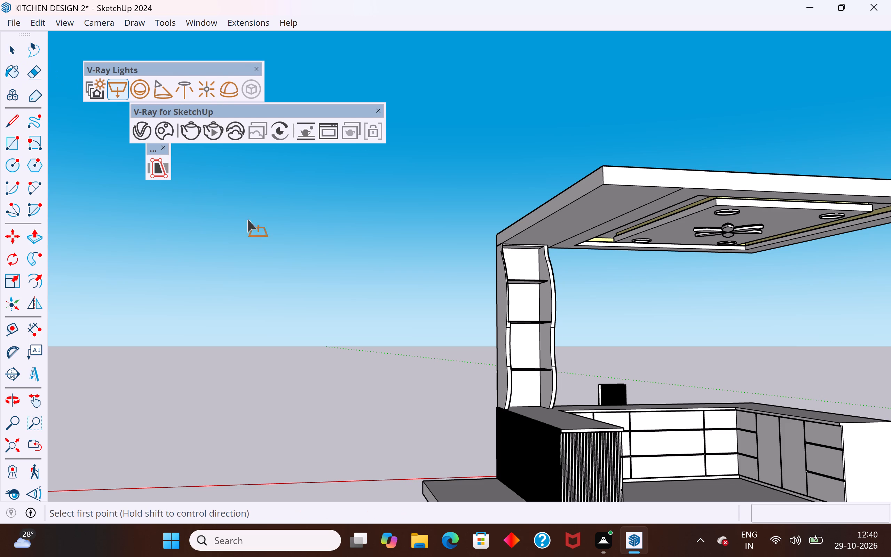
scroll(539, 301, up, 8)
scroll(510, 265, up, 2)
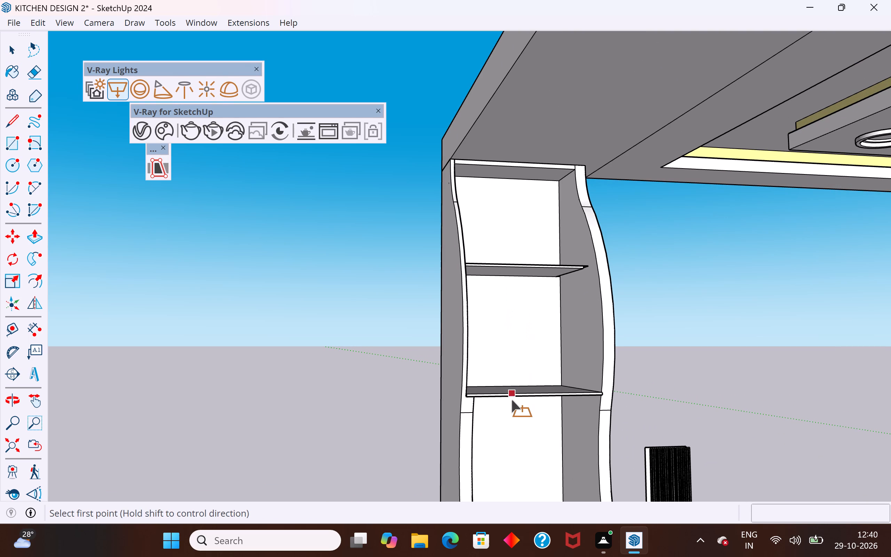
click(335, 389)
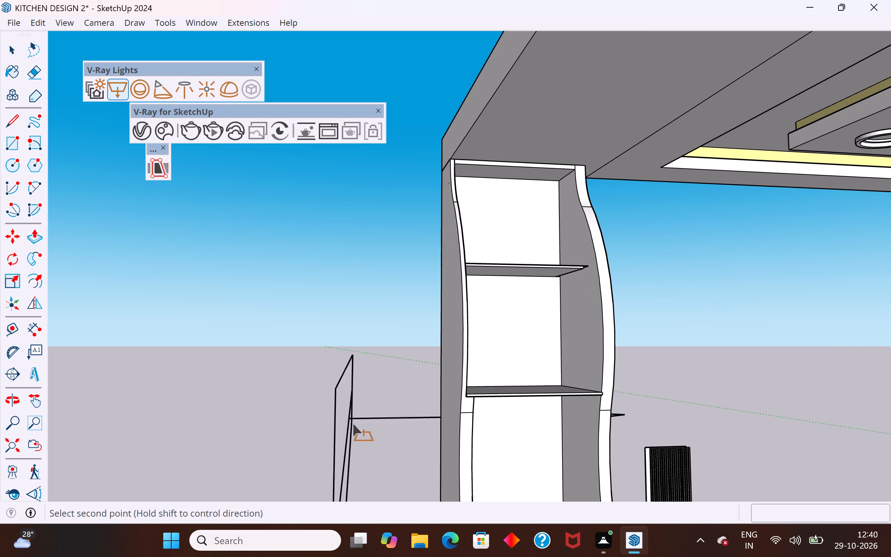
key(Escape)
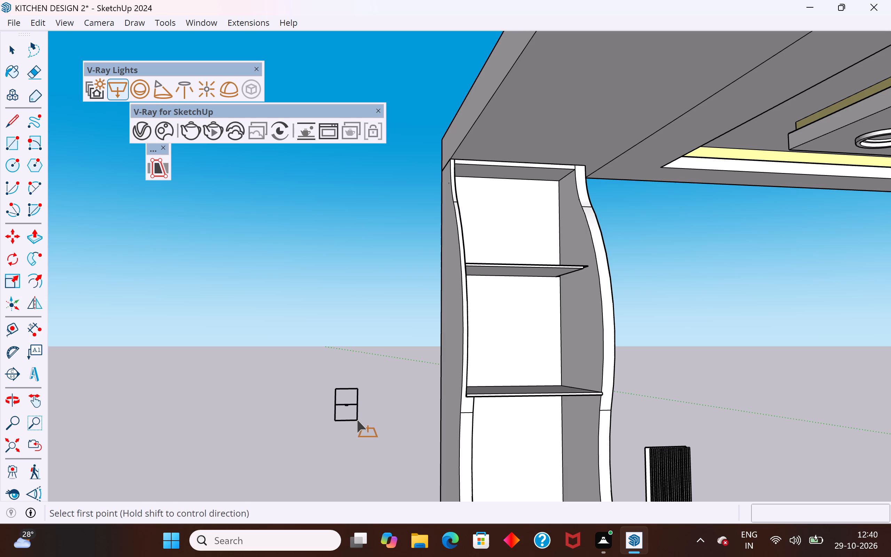
Draw a V-Ray rectangle light pointing down on the underside of the upper shelf board in the curved shelf unit.
click(117, 89)
middle_drag(439, 308, 438, 298)
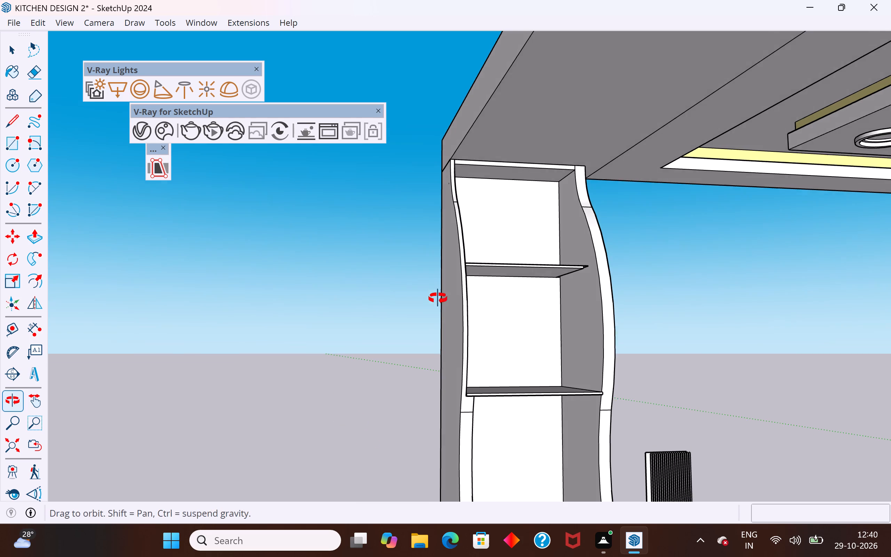
middle_drag(438, 298, 379, 194)
scroll(497, 276, up, 2)
middle_drag(504, 258, 490, 206)
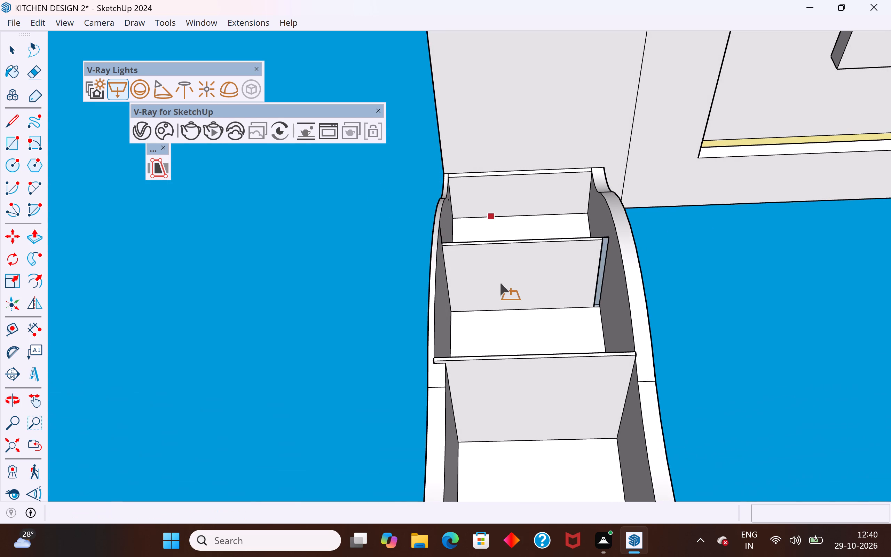
click(496, 259)
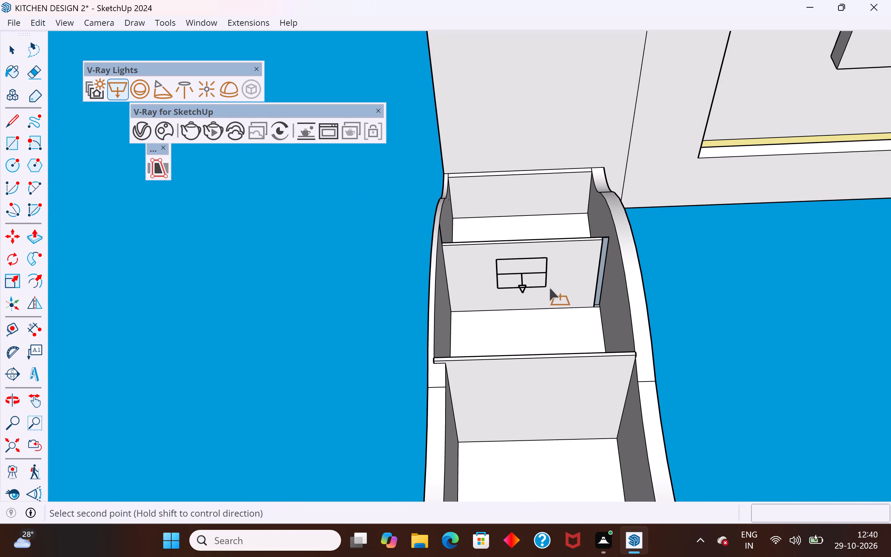
click(561, 288)
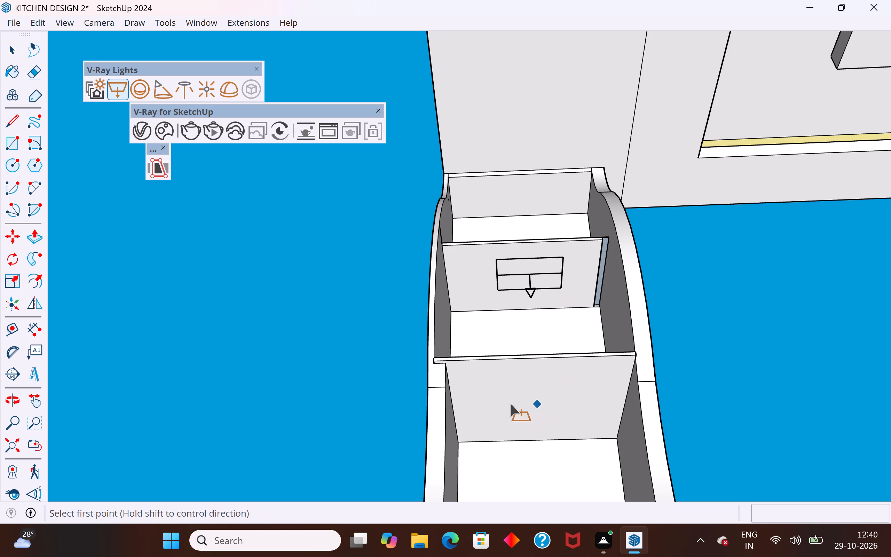
click(19, 53)
click(275, 326)
Move the rectangle light by its front corner about 1 15/16" toward the back of the shelf underside.
middle_drag(471, 309, 430, 474)
scroll(535, 316, up, 1)
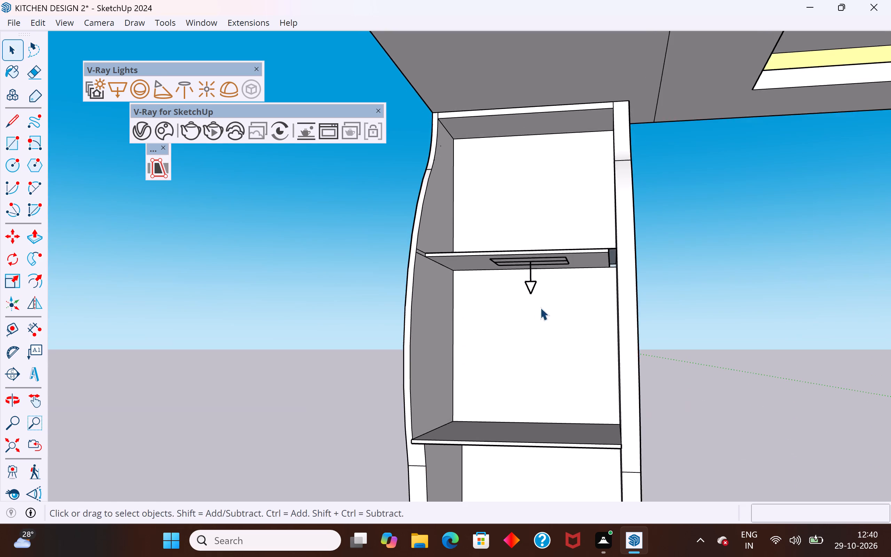
middle_drag(546, 297, 623, 257)
scroll(517, 252, up, 10)
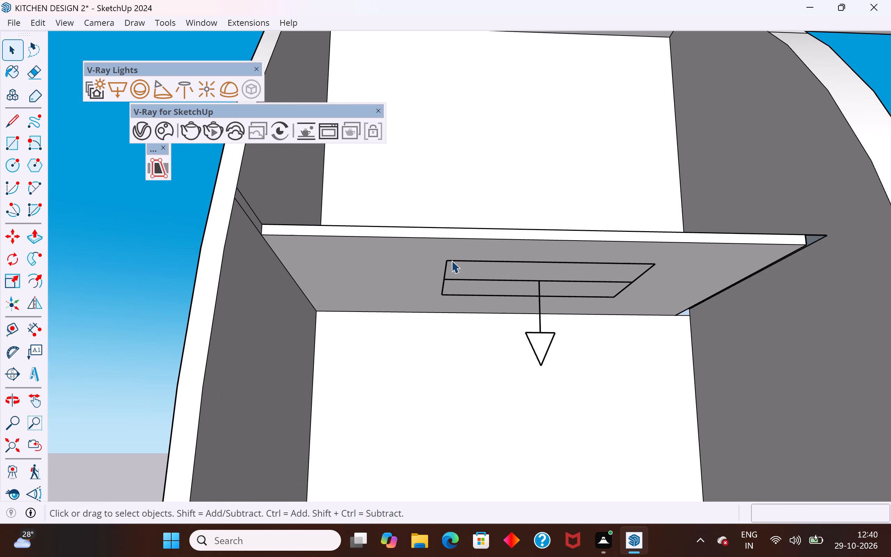
scroll(450, 260, up, 6)
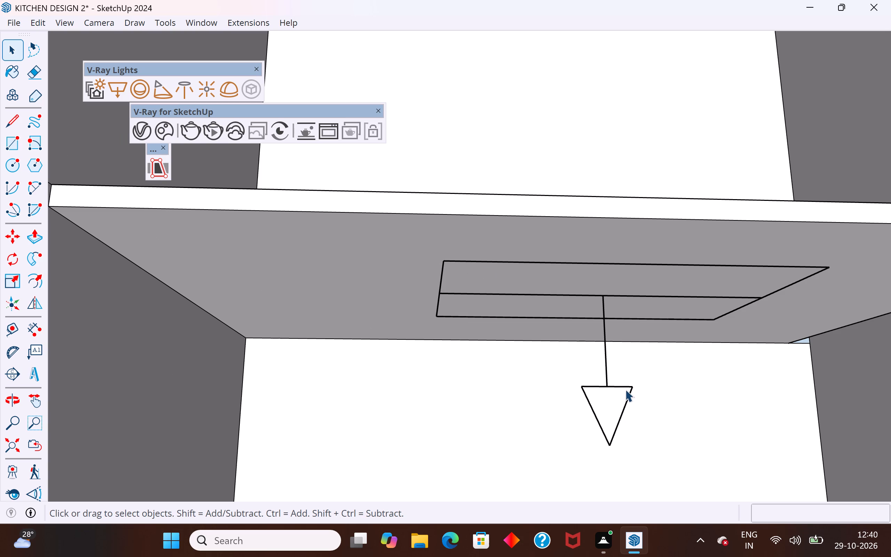
click(631, 386)
middle_drag(631, 386, 623, 422)
scroll(447, 305, up, 1)
key(m)
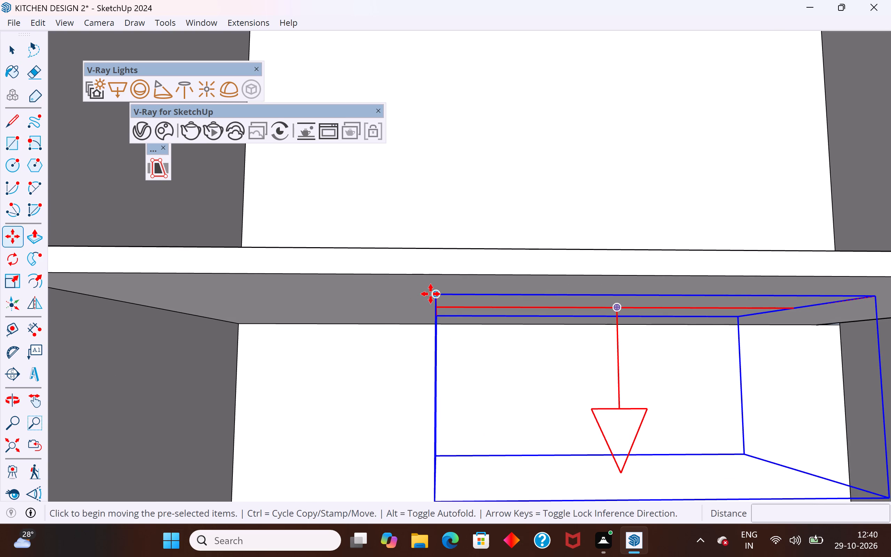
scroll(431, 294, up, 3)
click(436, 294)
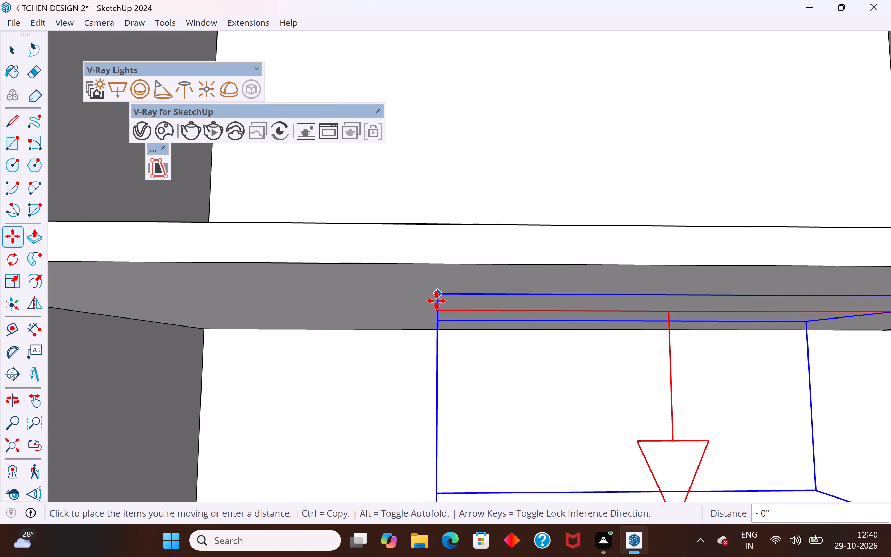
click(436, 304)
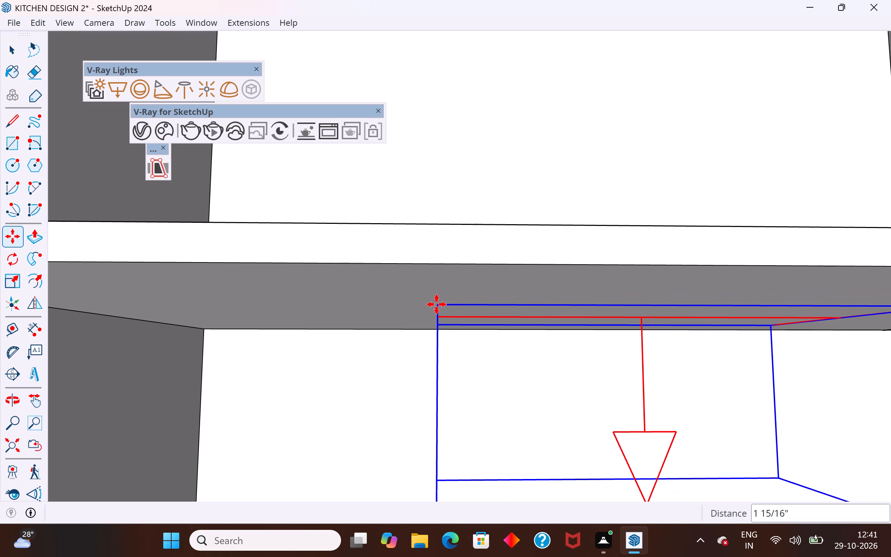
Copy the rectangle light straight down about 1' 9 1/16" from the upper shelf board to just beneath the next shelf board.
click(436, 304)
scroll(428, 357, down, 4)
scroll(482, 283, down, 10)
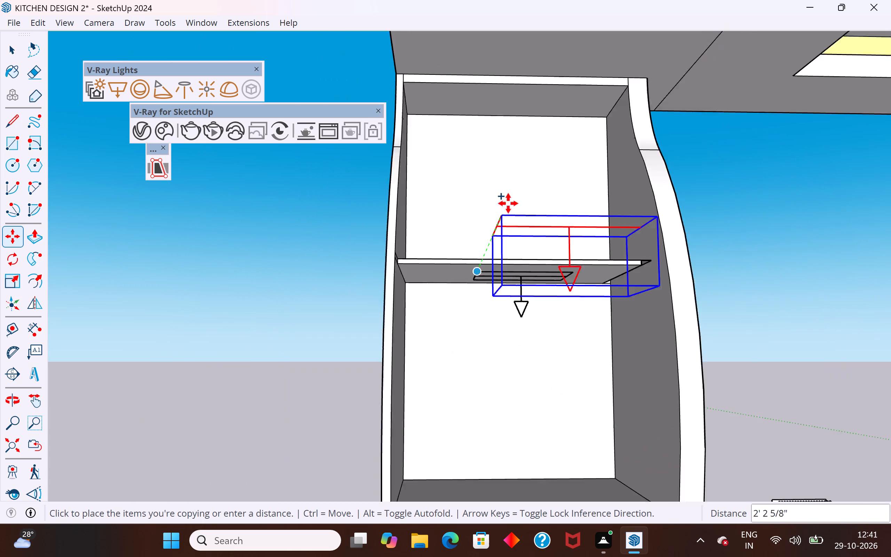
scroll(508, 203, down, 7)
scroll(509, 334, up, 8)
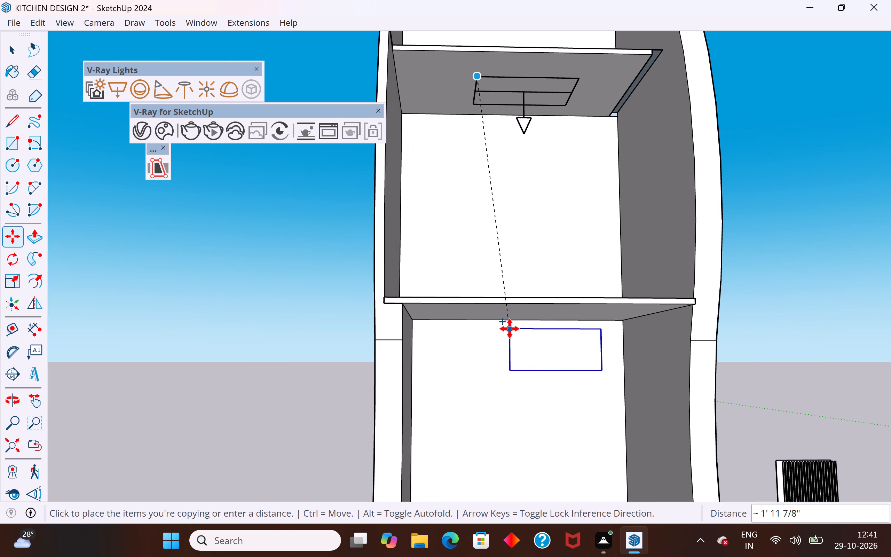
scroll(496, 317, up, 4)
middle_drag(496, 316, 530, 211)
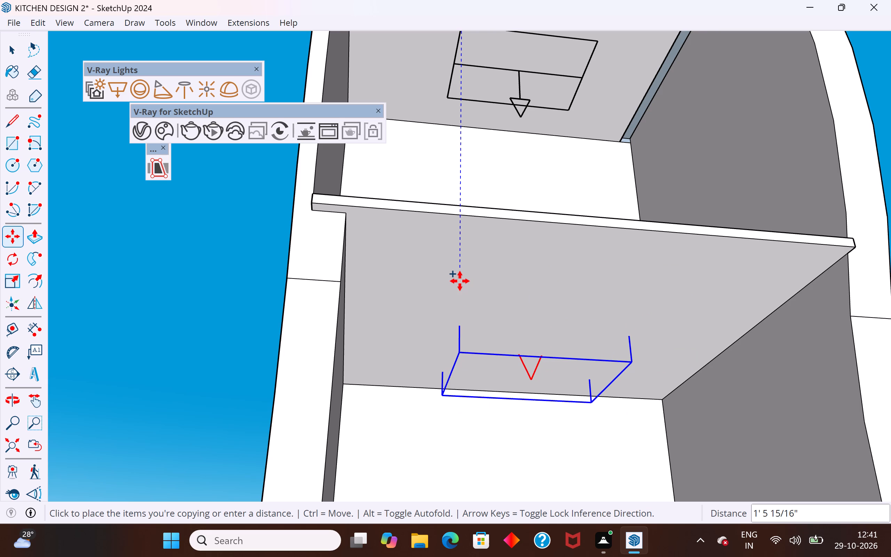
middle_drag(455, 334, 450, 359)
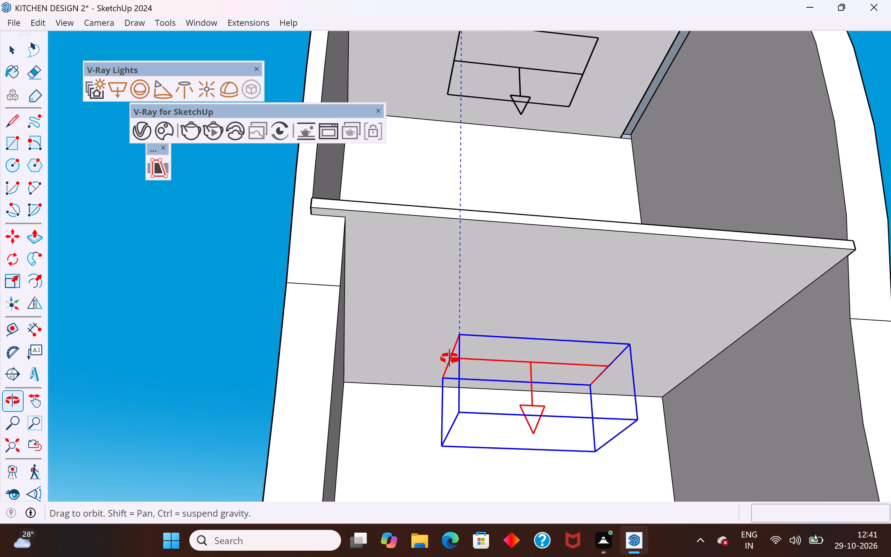
middle_drag(450, 359, 444, 451)
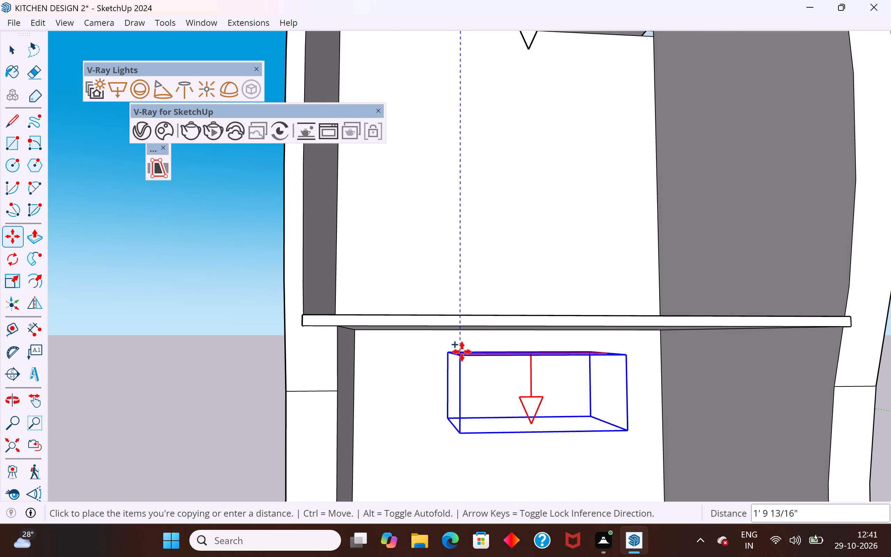
scroll(464, 346, up, 8)
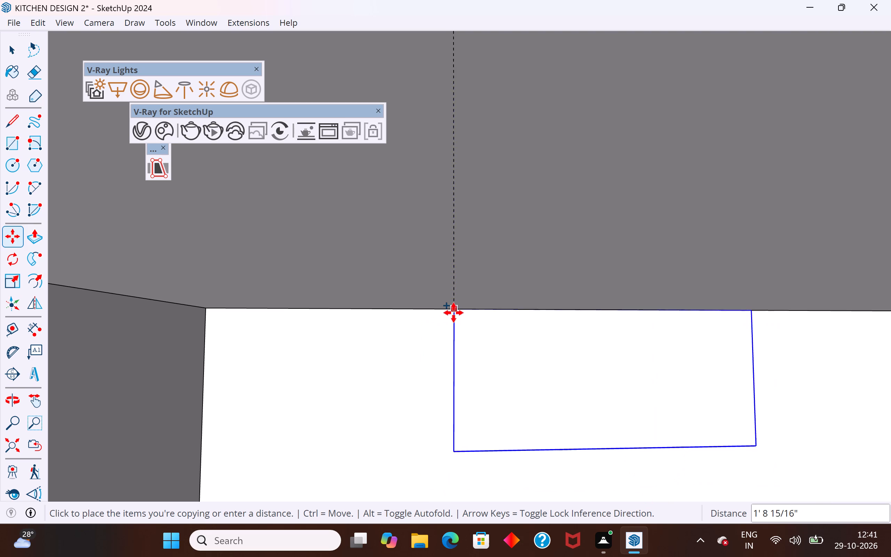
middle_drag(443, 307, 445, 369)
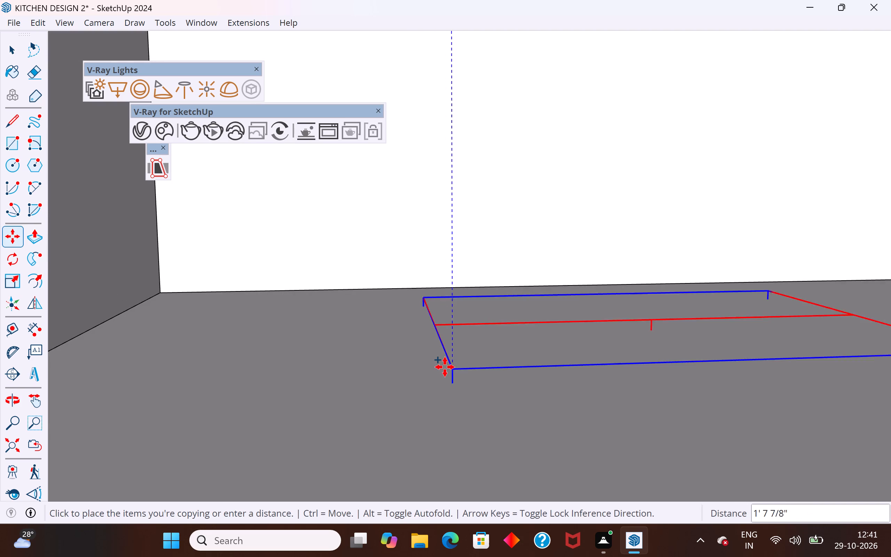
scroll(445, 366, down, 11)
scroll(479, 231, down, 4)
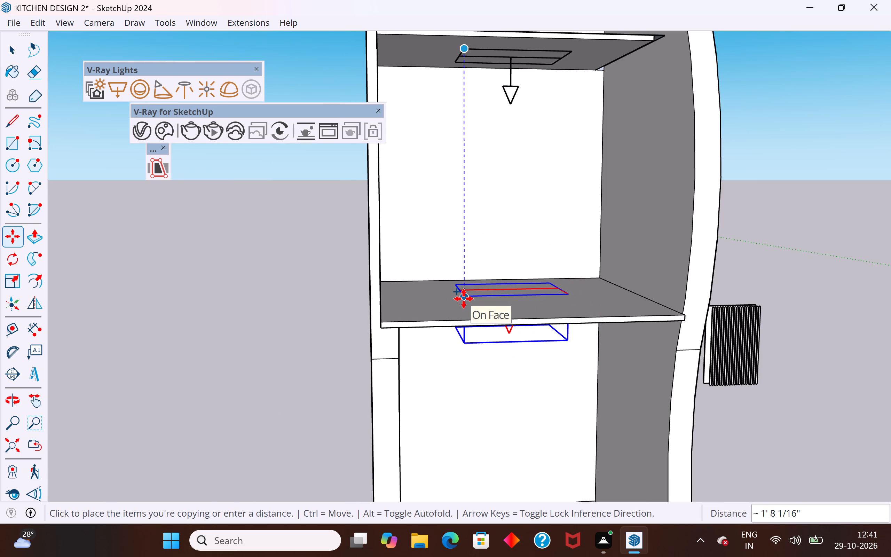
middle_drag(464, 299, 468, 199)
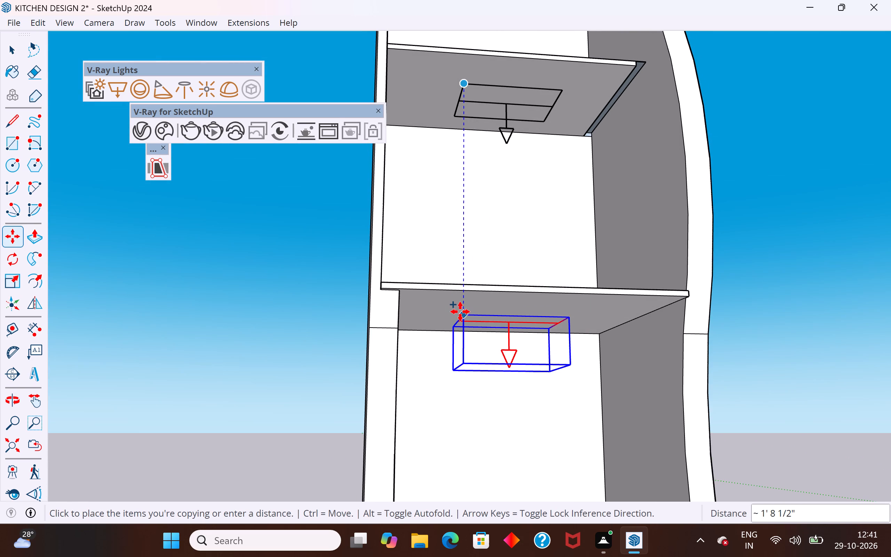
middle_drag(460, 313, 453, 359)
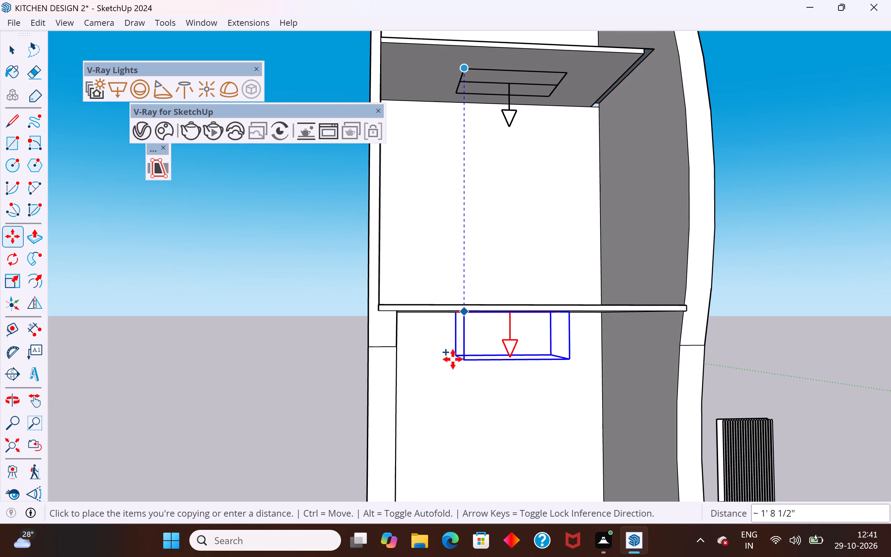
scroll(453, 360, up, 3)
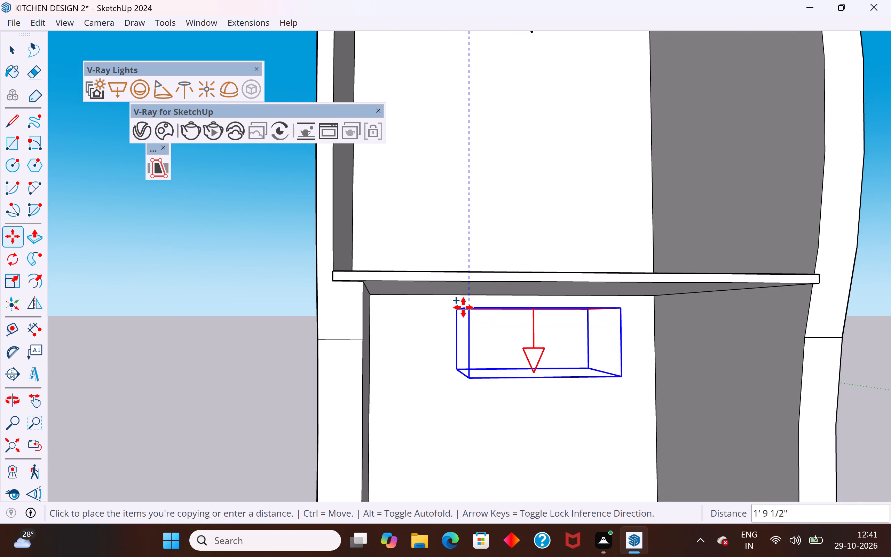
scroll(463, 307, up, 4)
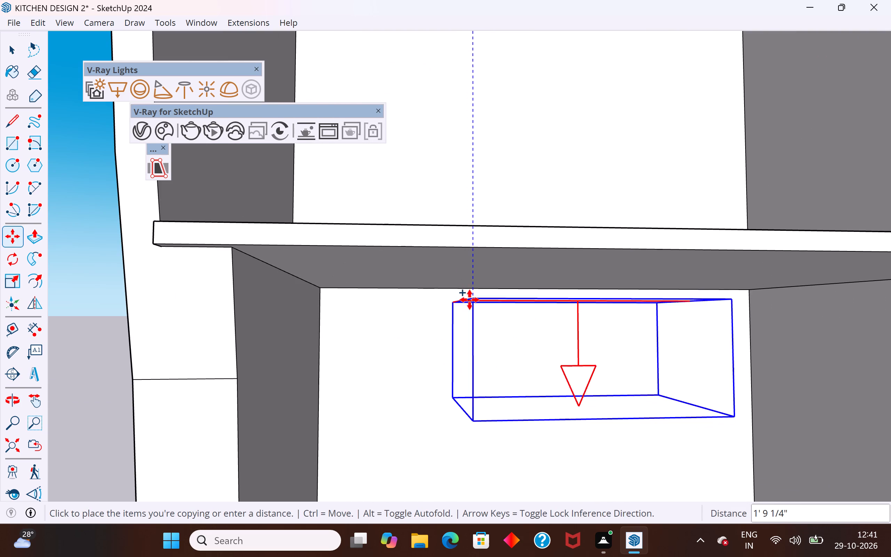
click(470, 295)
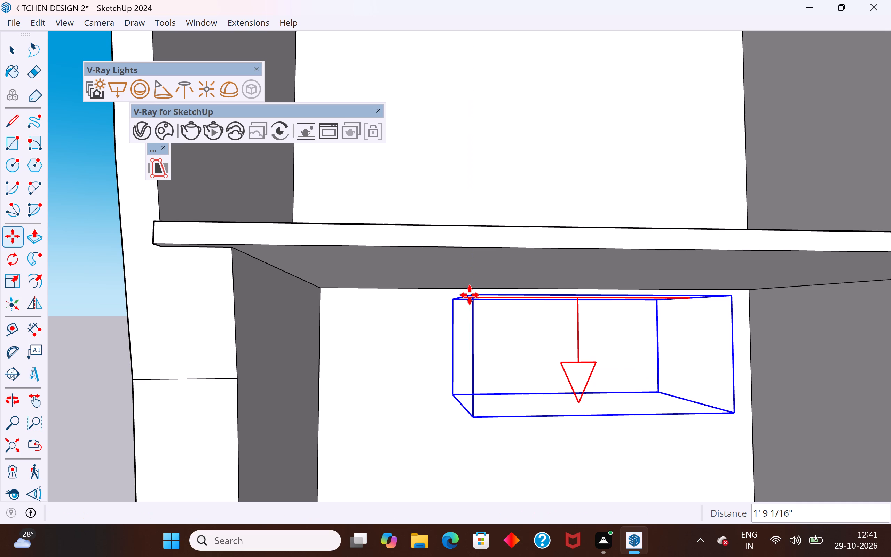
click(20, 49)
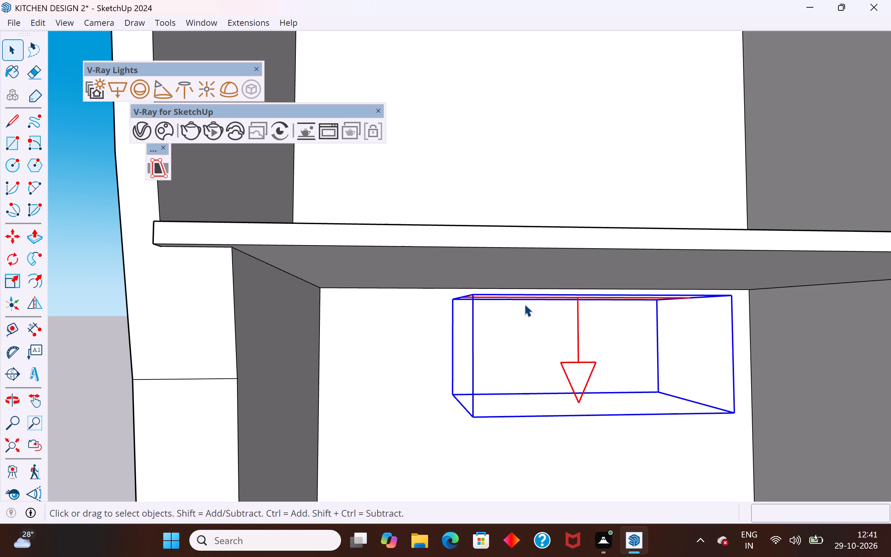
Move the copied rectangle light up about 9/16" by its front corner to the underside of the second shelf board.
middle_drag(524, 304, 529, 325)
scroll(595, 91, down, 5)
middle_drag(589, 141, 562, 181)
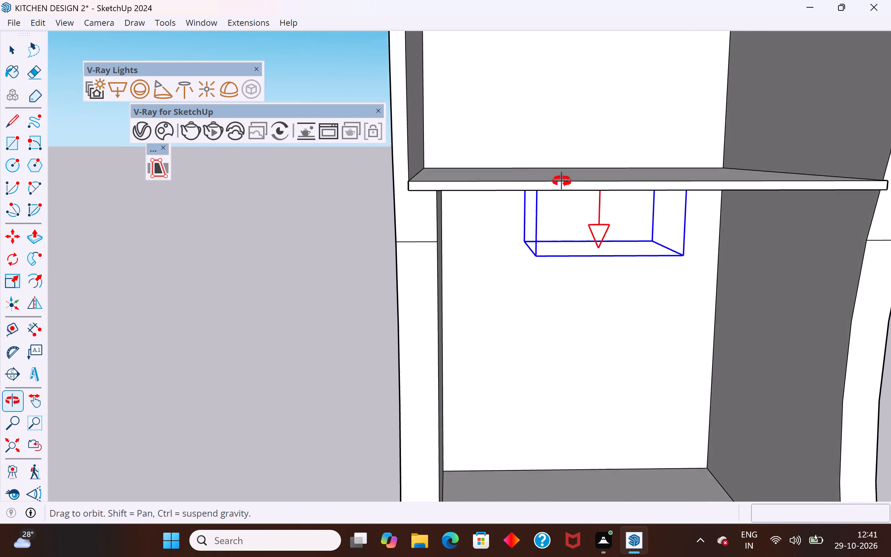
middle_drag(562, 181, 616, 128)
middle_drag(543, 197, 498, 208)
scroll(543, 197, up, 2)
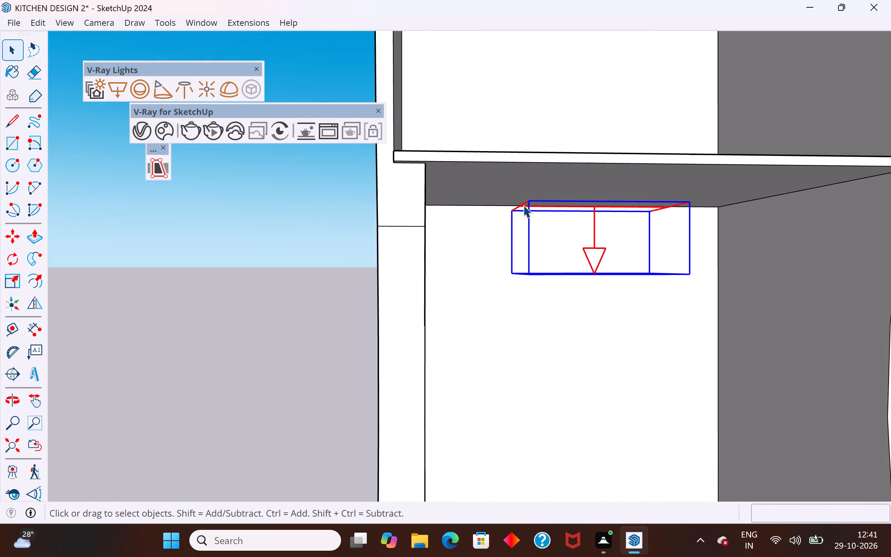
scroll(523, 205, up, 2)
scroll(552, 194, up, 2)
middle_drag(549, 204, 549, 213)
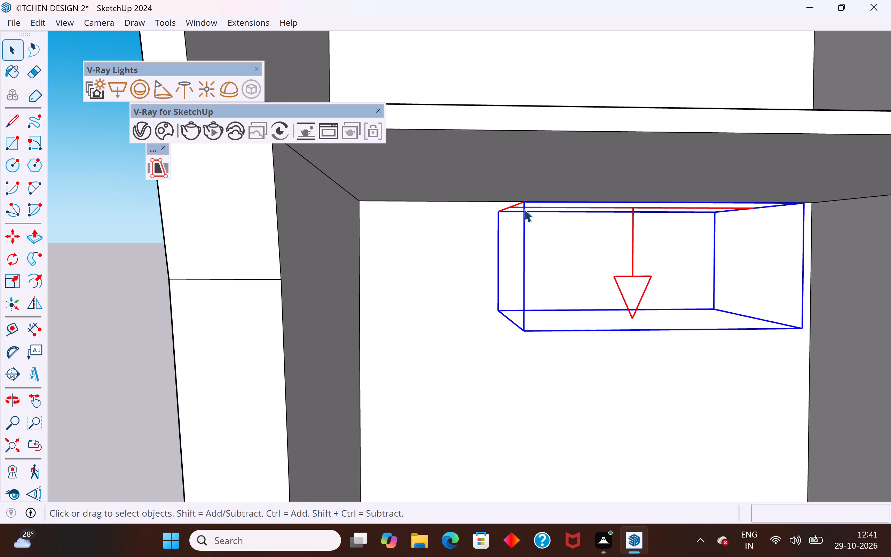
click(524, 209)
click(525, 330)
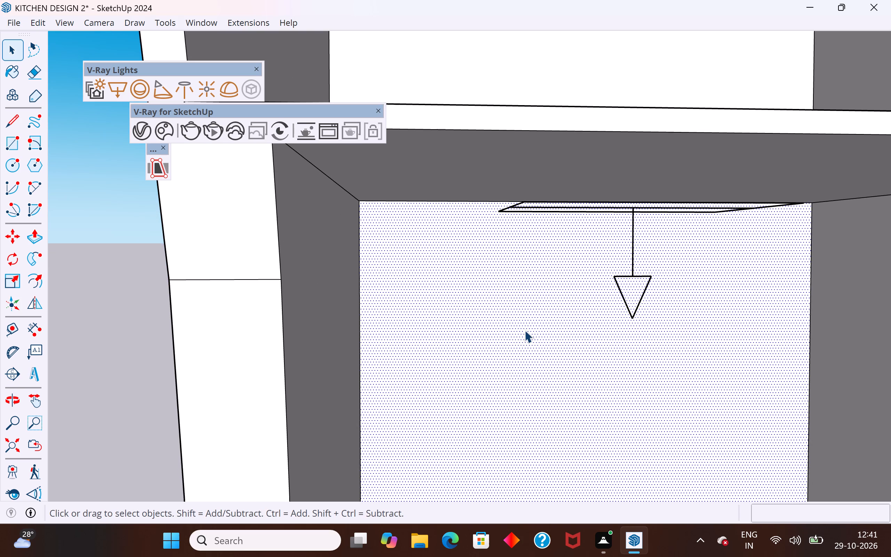
click(132, 265)
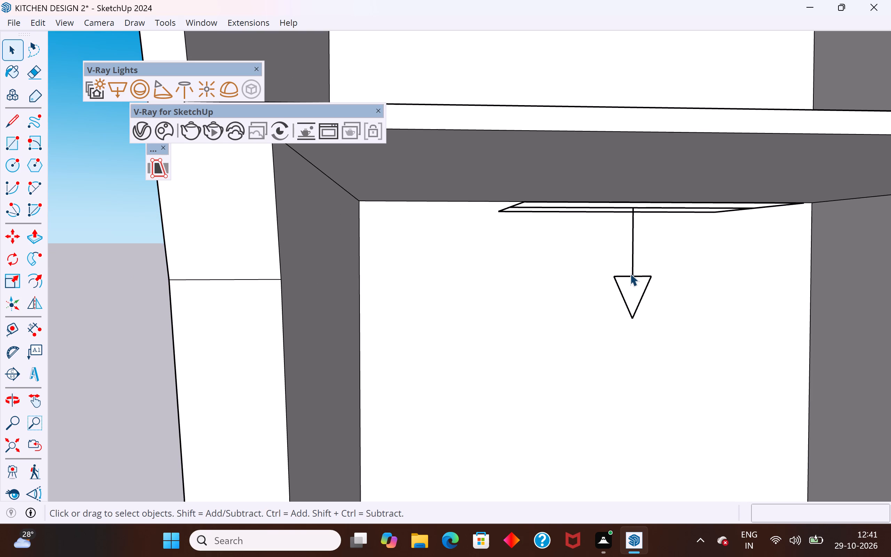
click(632, 273)
middle_drag(500, 204, 504, 235)
scroll(521, 203, up, 5)
middle_drag(521, 199, 522, 174)
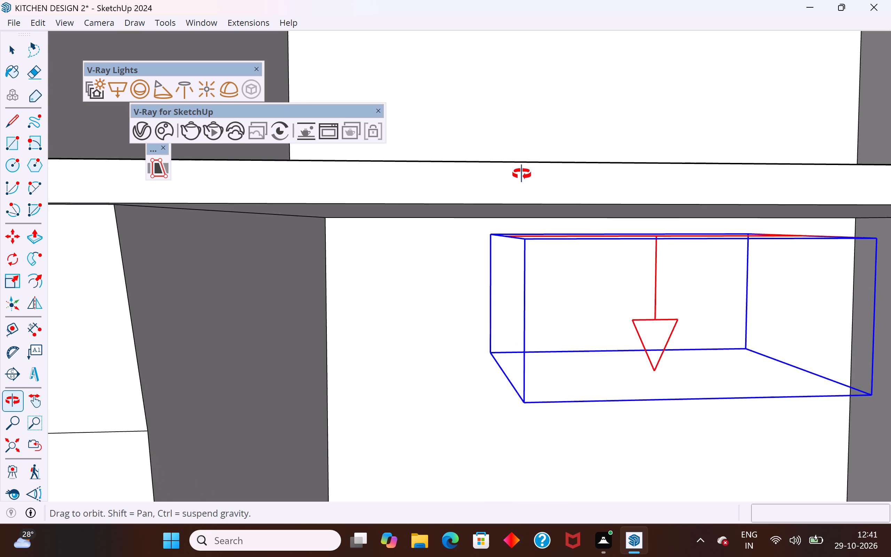
middle_drag(522, 174, 522, 174)
key(m)
click(525, 241)
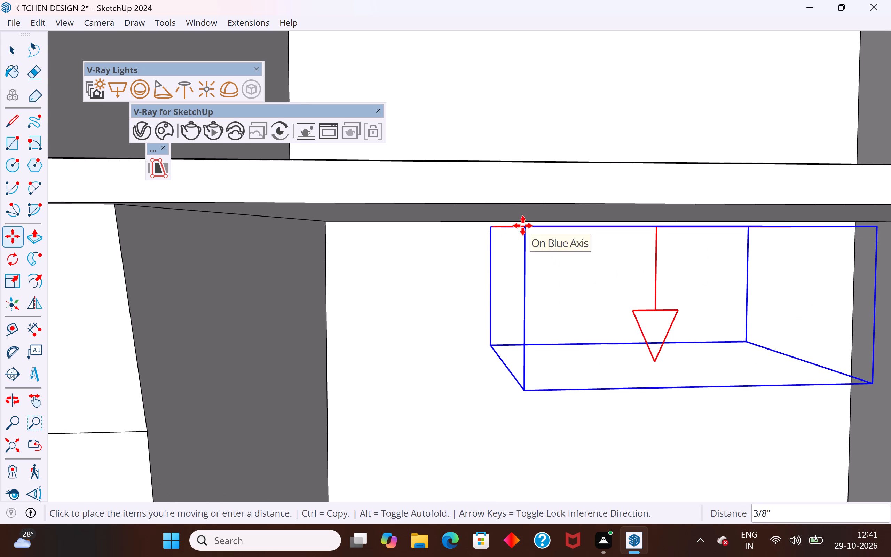
scroll(521, 228, up, 4)
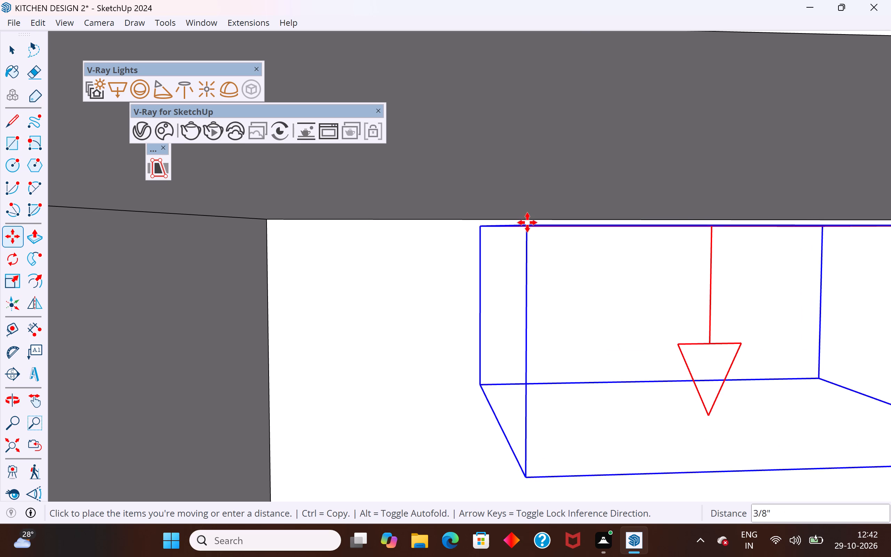
click(528, 218)
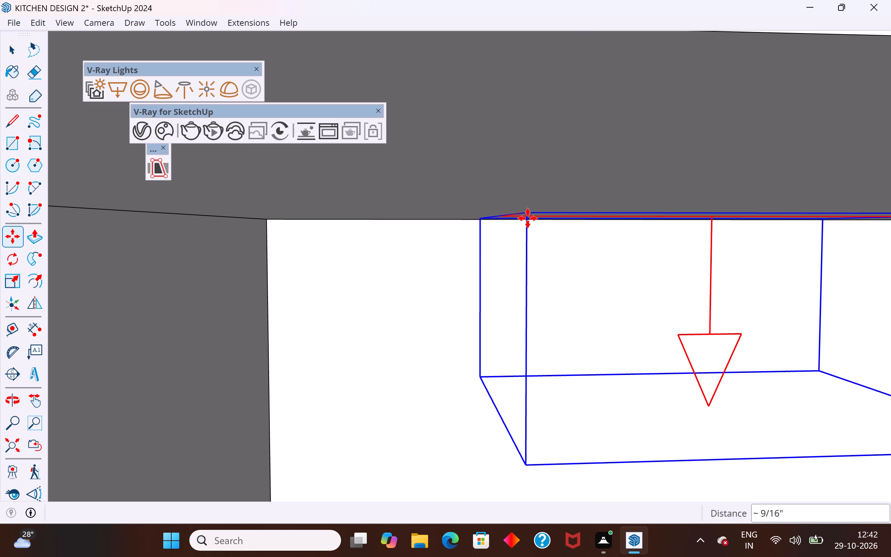
Examine the copied light and the lower compartments of the curved shelf unit from several angles.
scroll(473, 262, down, 20)
scroll(473, 262, down, 2)
middle_drag(481, 287, 400, 300)
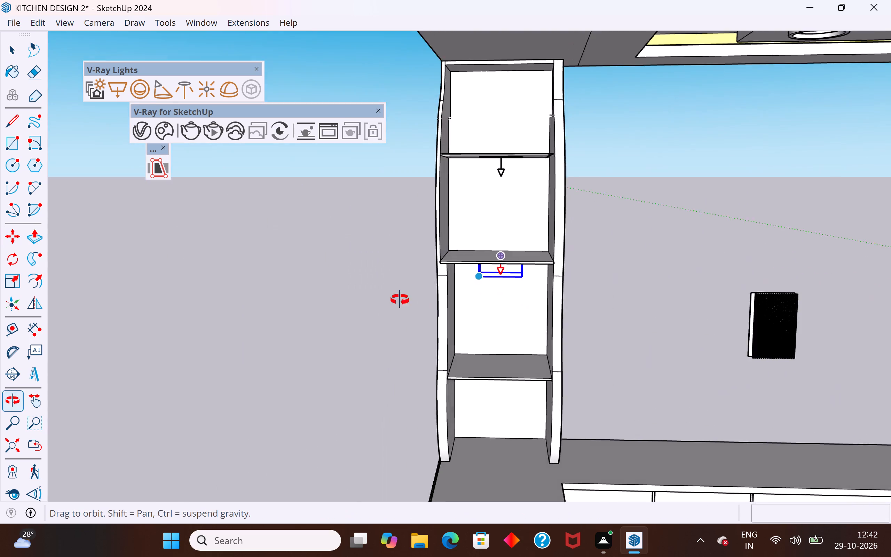
middle_drag(400, 300, 391, 288)
scroll(420, 230, down, 6)
scroll(454, 306, up, 5)
middle_drag(455, 303, 463, 250)
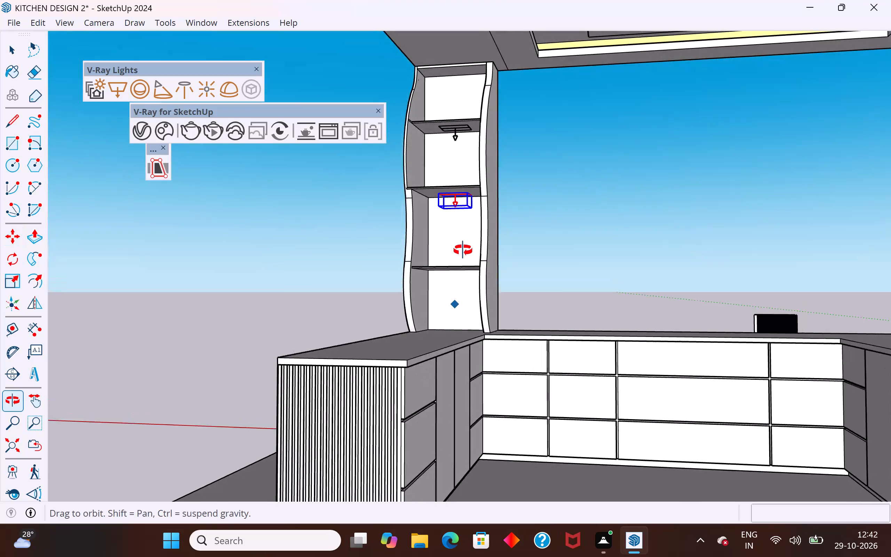
middle_drag(463, 250, 463, 241)
scroll(449, 206, up, 3)
middle_drag(448, 210, 449, 349)
scroll(428, 187, up, 3)
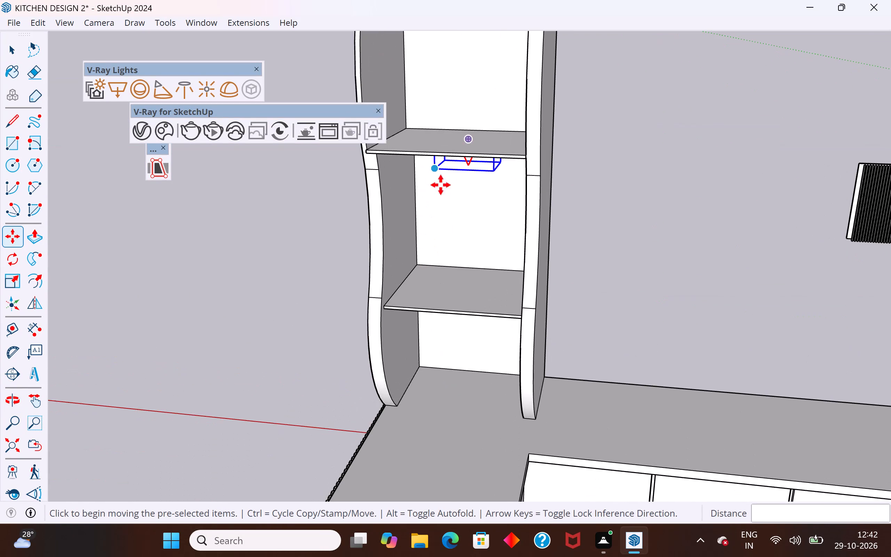
middle_drag(440, 185, 537, 176)
scroll(552, 118, down, 5)
scroll(501, 217, up, 3)
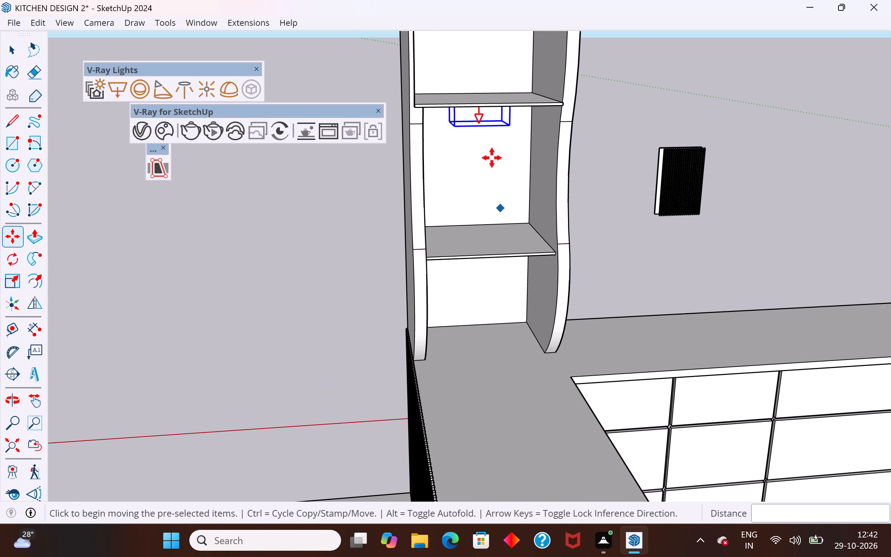
scroll(483, 83, down, 5)
middle_drag(470, 125, 441, 122)
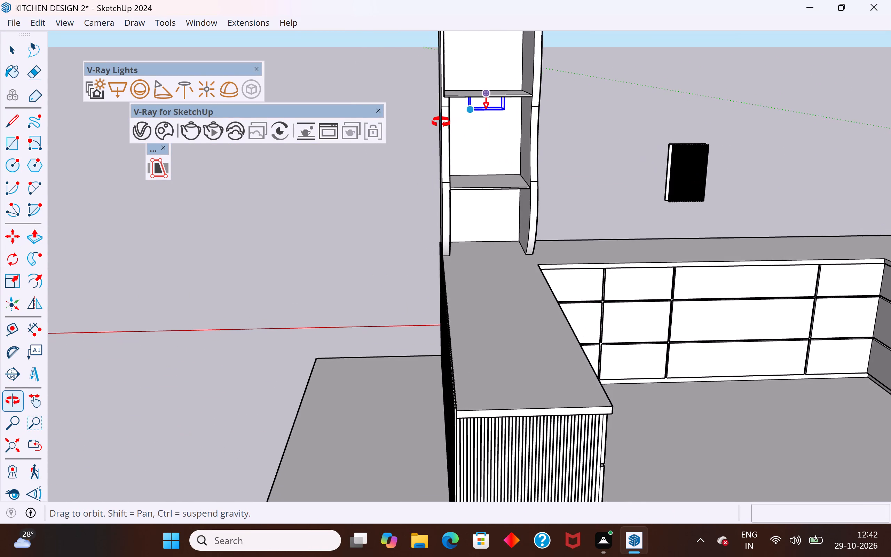
middle_drag(441, 122, 439, 123)
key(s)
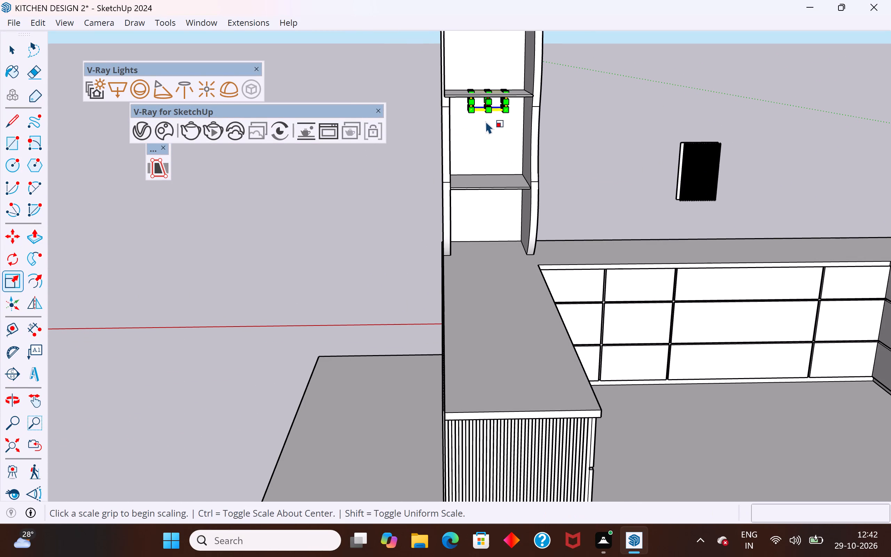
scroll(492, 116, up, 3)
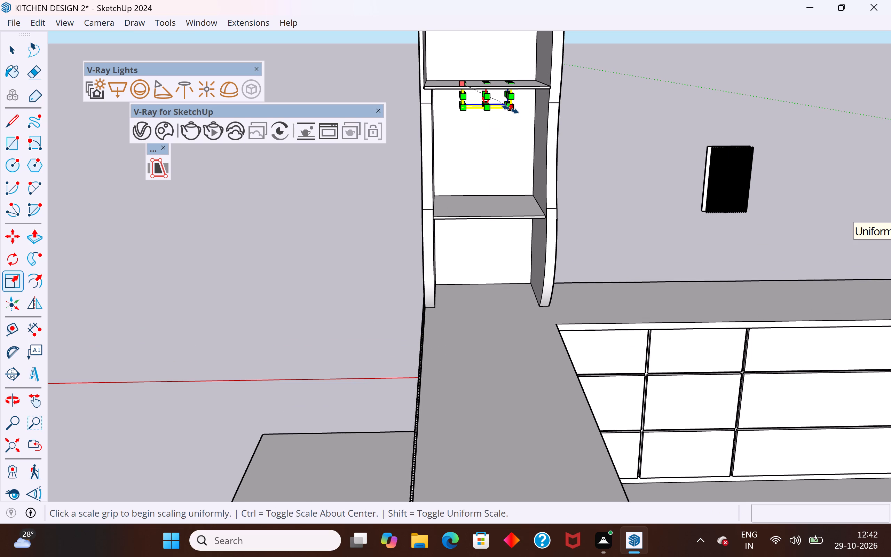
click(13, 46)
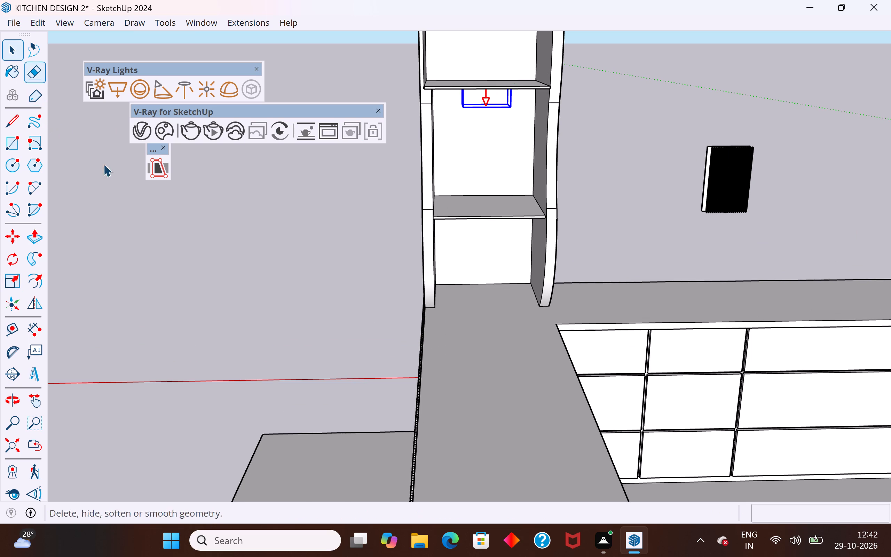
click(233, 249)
Copy the rectangle light from beneath the second shelf board straight down 1' 11 1/16" to the underside of the lowest shelf board.
click(484, 103)
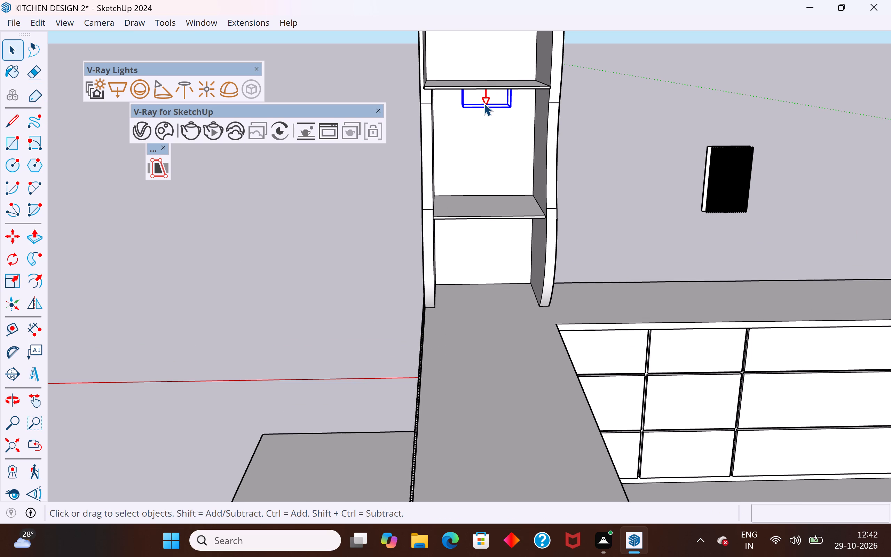
scroll(484, 103, up, 2)
scroll(518, 73, down, 5)
middle_drag(515, 213, 505, 103)
scroll(492, 118, up, 2)
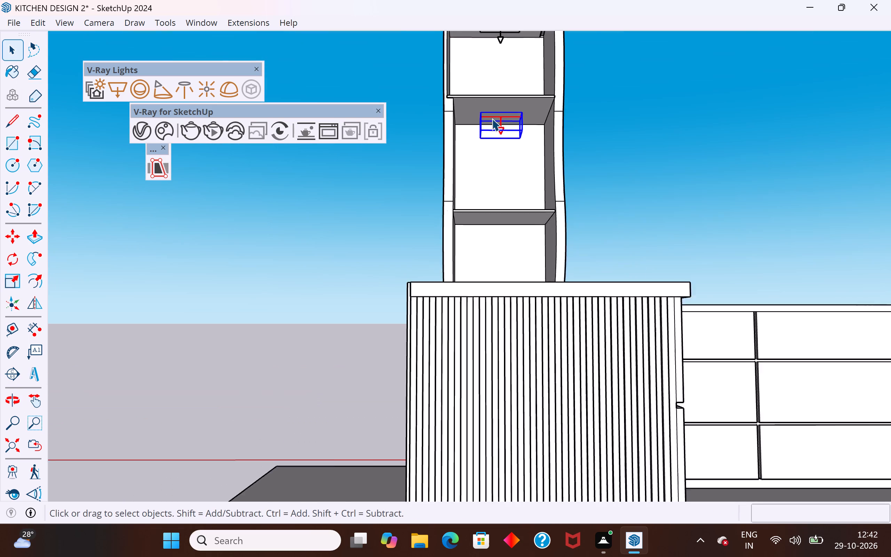
scroll(492, 118, up, 5)
middle_drag(483, 119, 489, 124)
key(m)
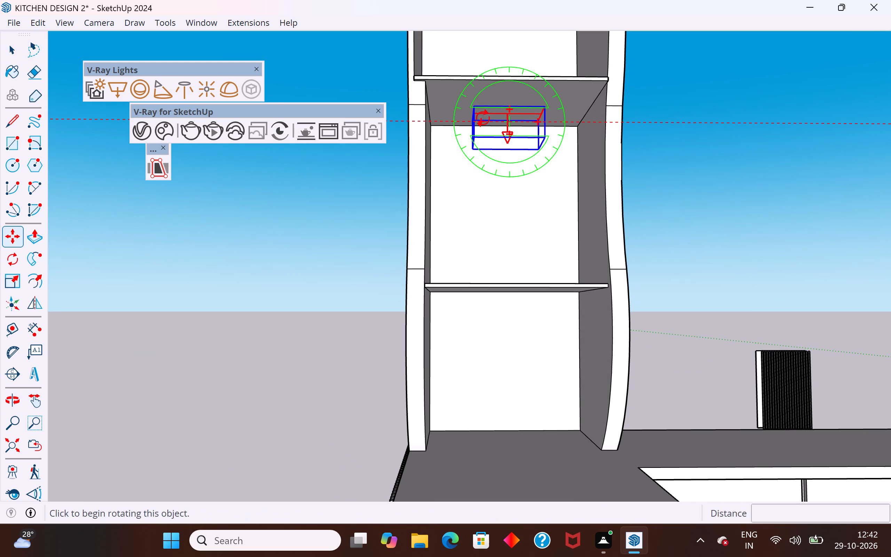
ctrl+click(475, 108)
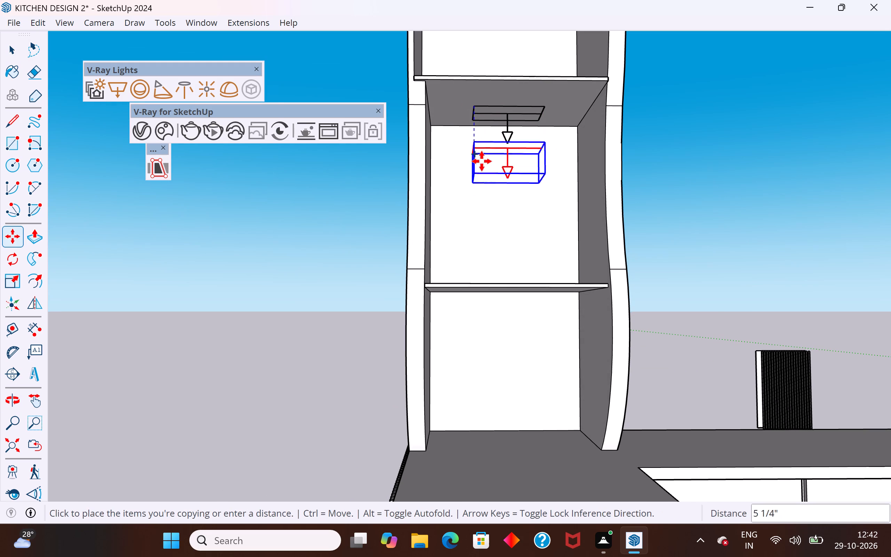
scroll(478, 296, up, 3)
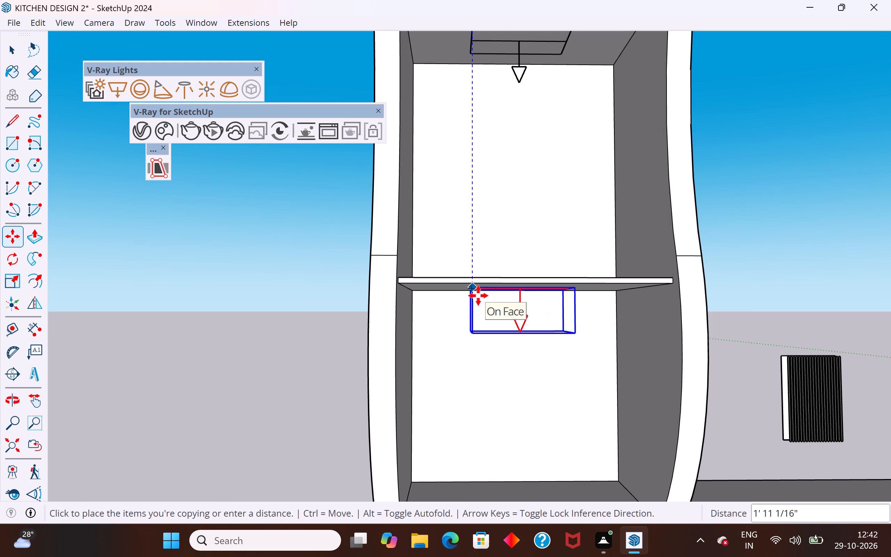
scroll(480, 300, up, 3)
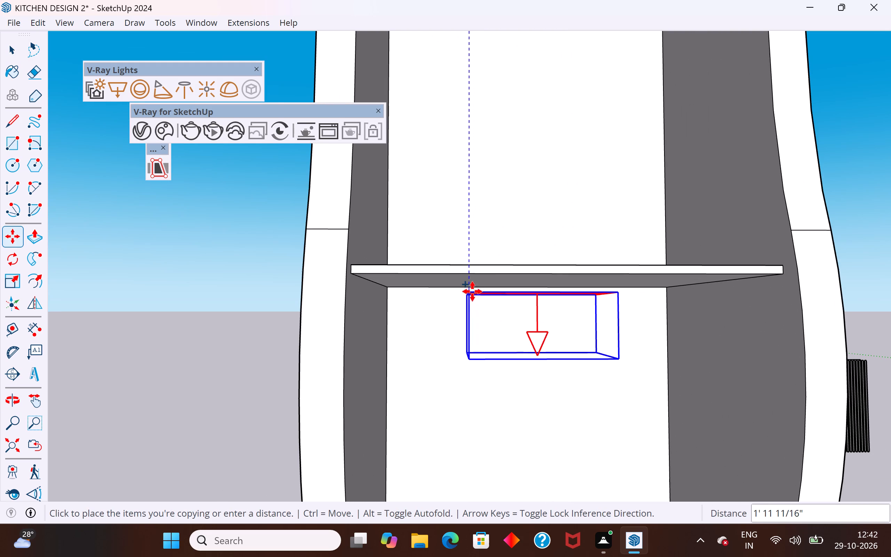
scroll(462, 291, up, 3)
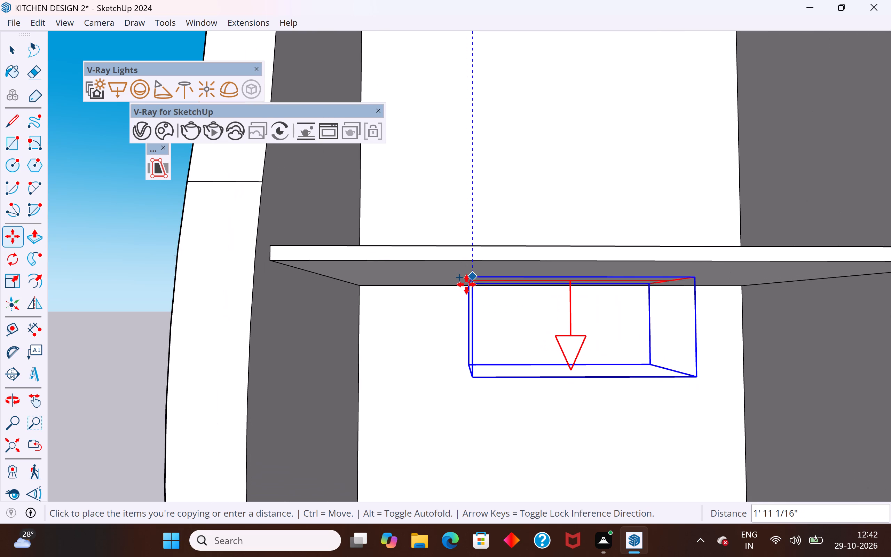
click(466, 284)
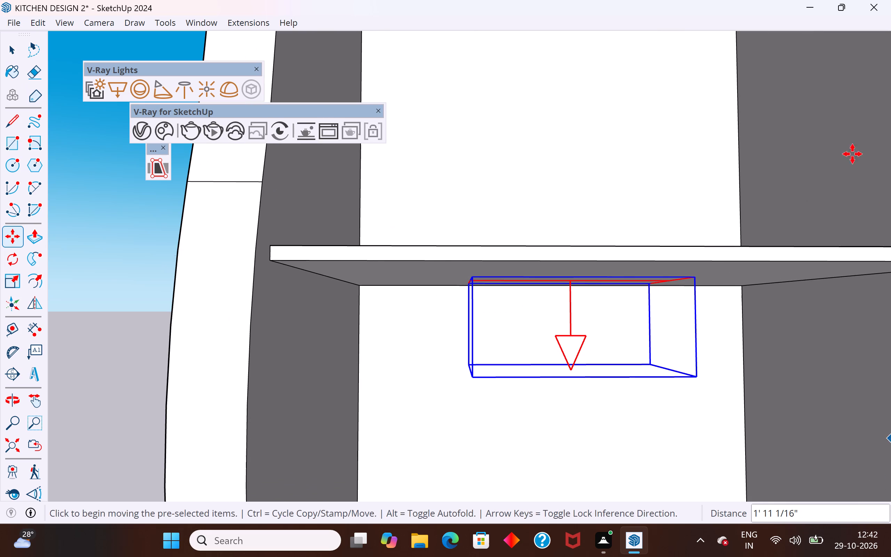
click(15, 56)
click(83, 190)
Examine the lowest shelf board from below and above, and view the whole model at its full extents.
middle_drag(498, 296, 510, 252)
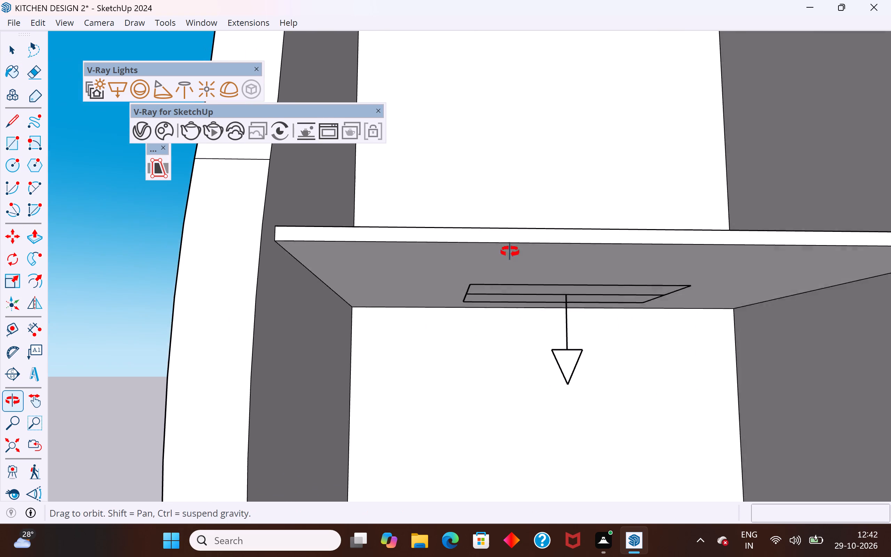
middle_drag(510, 252, 444, 460)
scroll(433, 261, down, 6)
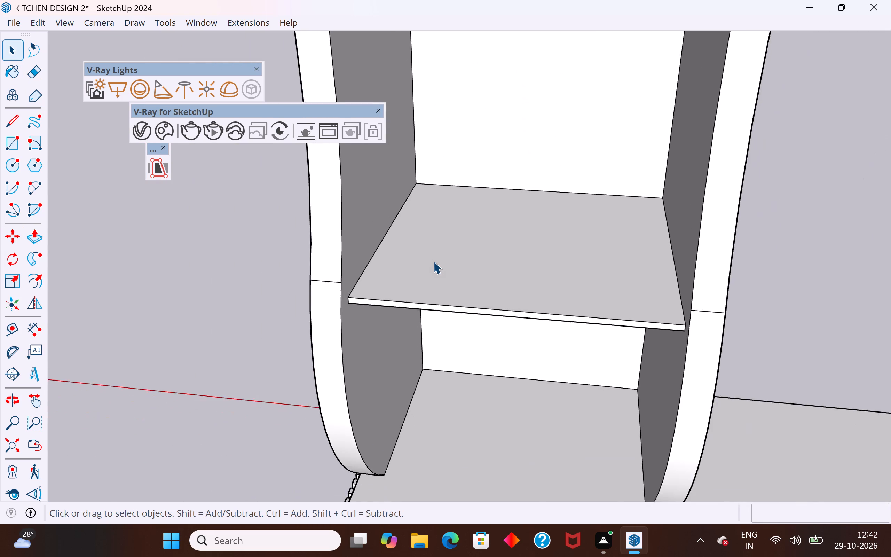
scroll(433, 261, down, 15)
scroll(436, 281, down, 10)
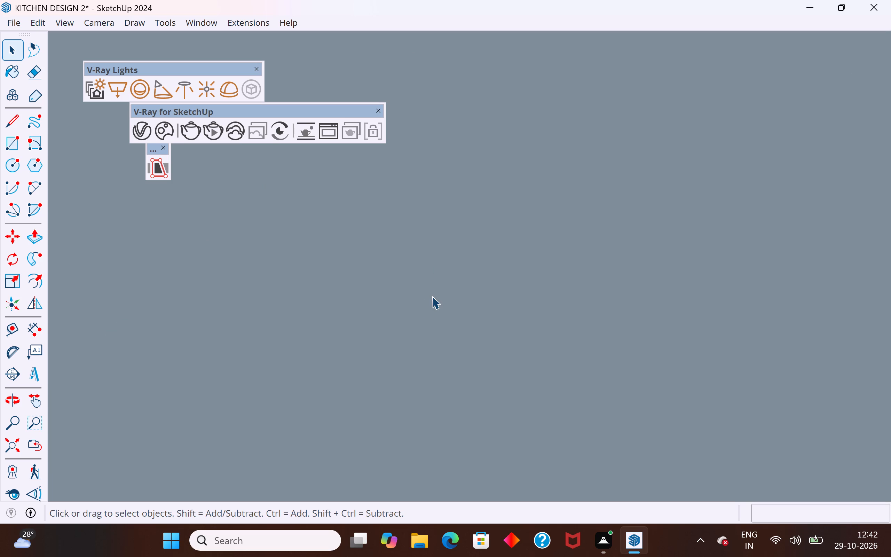
scroll(432, 296, down, 8)
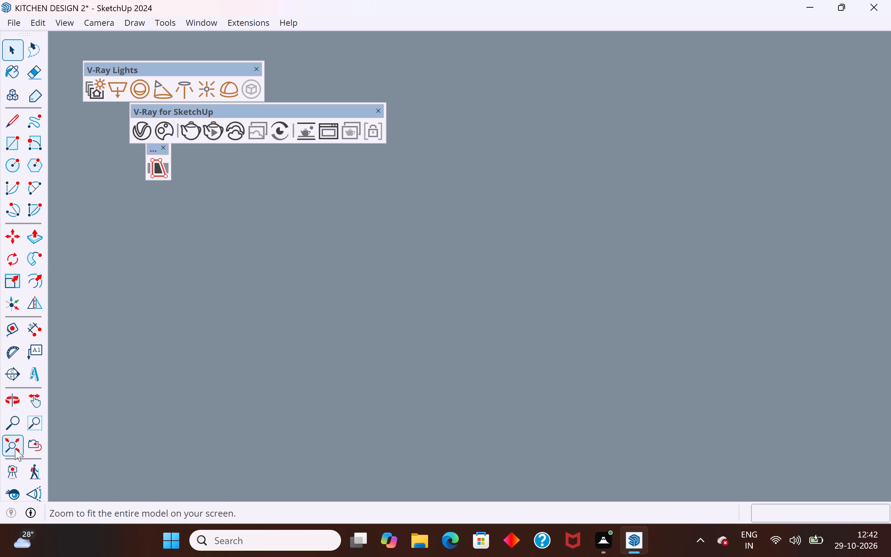
click(15, 448)
middle_drag(470, 221, 627, 148)
scroll(492, 300, down, 5)
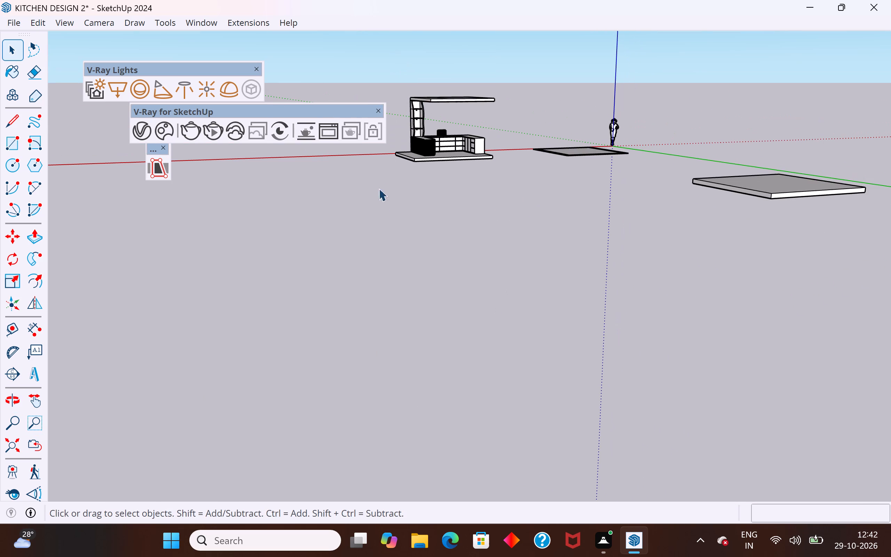
Close the V-Ray for SketchUp and V-Ray Lights toolbars and the small floating one-tool toolbar.
click(379, 105)
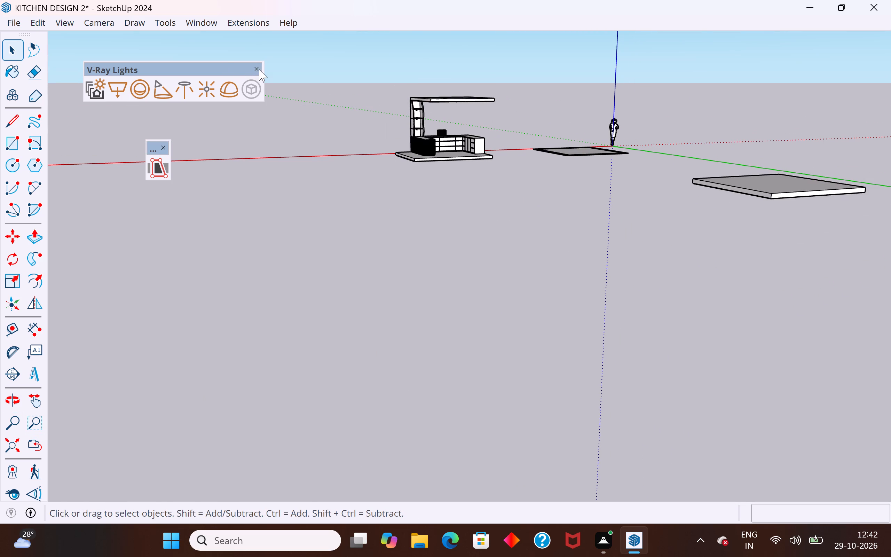
click(259, 69)
click(163, 148)
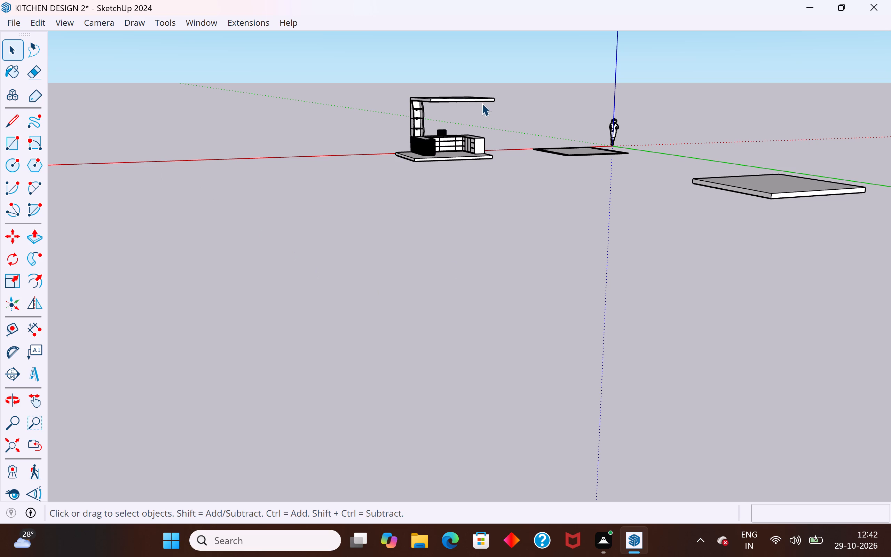
Examine the curved shelf unit and its three shelf lights from several angles.
middle_drag(478, 95, 405, 57)
scroll(444, 88, up, 15)
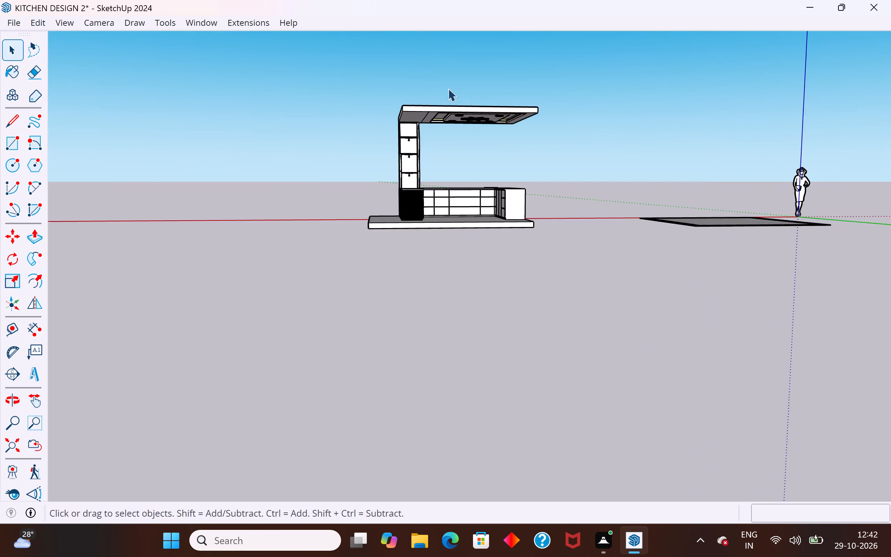
scroll(448, 88, up, 3)
middle_drag(470, 126, 454, 94)
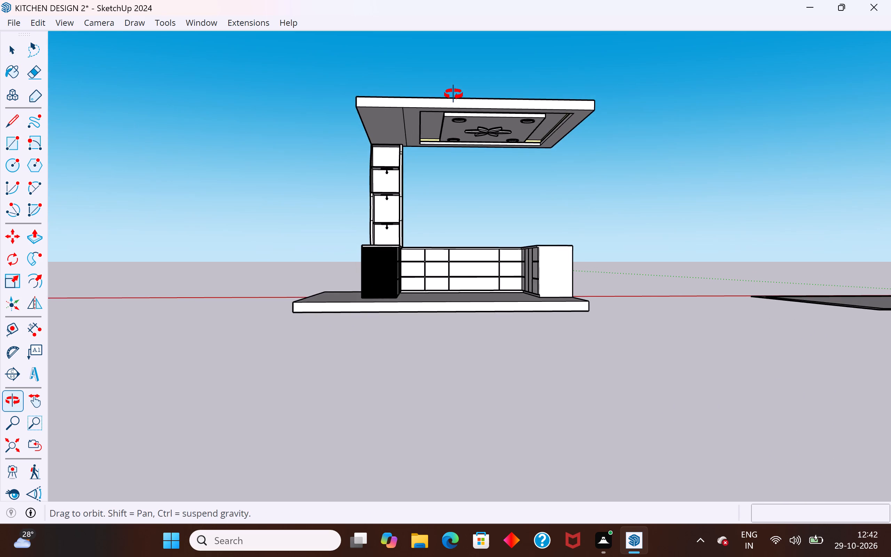
middle_drag(454, 94, 367, 112)
scroll(362, 179, up, 7)
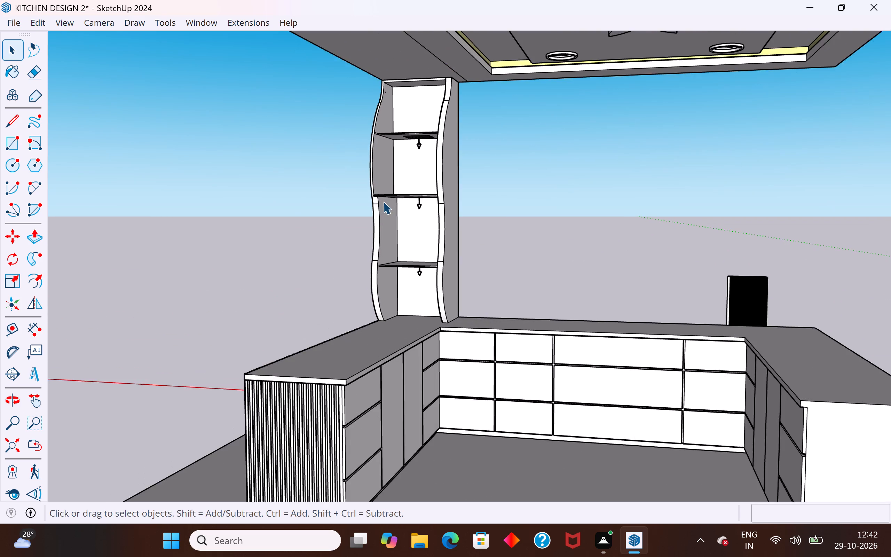
scroll(383, 202, up, 4)
middle_drag(383, 208, 502, 223)
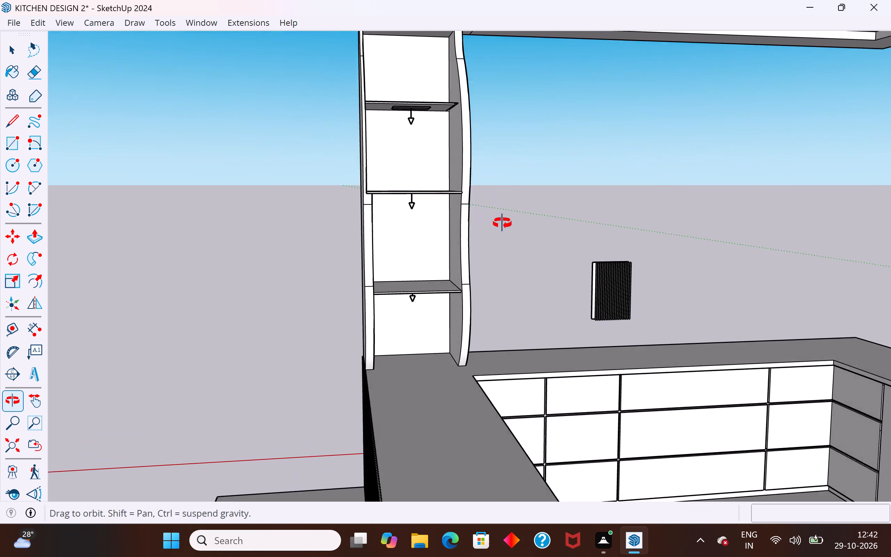
middle_drag(502, 223, 478, 252)
middle_drag(431, 204, 395, 212)
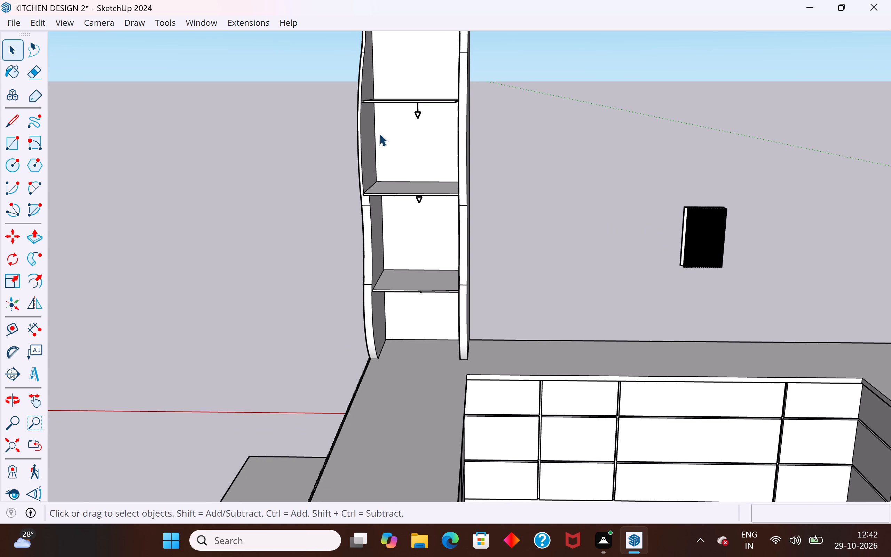
Close the gap at the top shelf board's right end with rectangles: about 1' 3 5/16" by 7/8" underneath and 7/8" by 3/8" in front.
middle_drag(422, 128, 465, 73)
scroll(452, 108, up, 12)
middle_drag(463, 92, 458, 54)
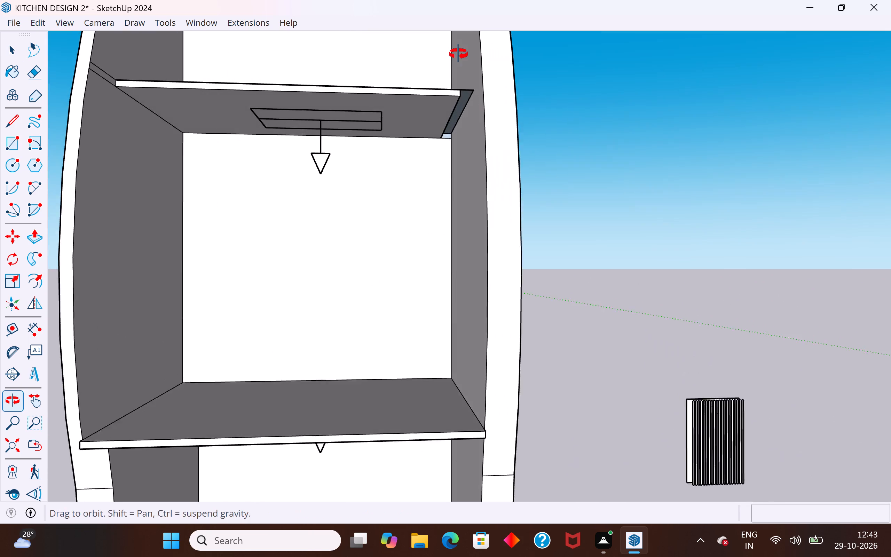
middle_drag(458, 54, 454, 31)
scroll(462, 143, up, 4)
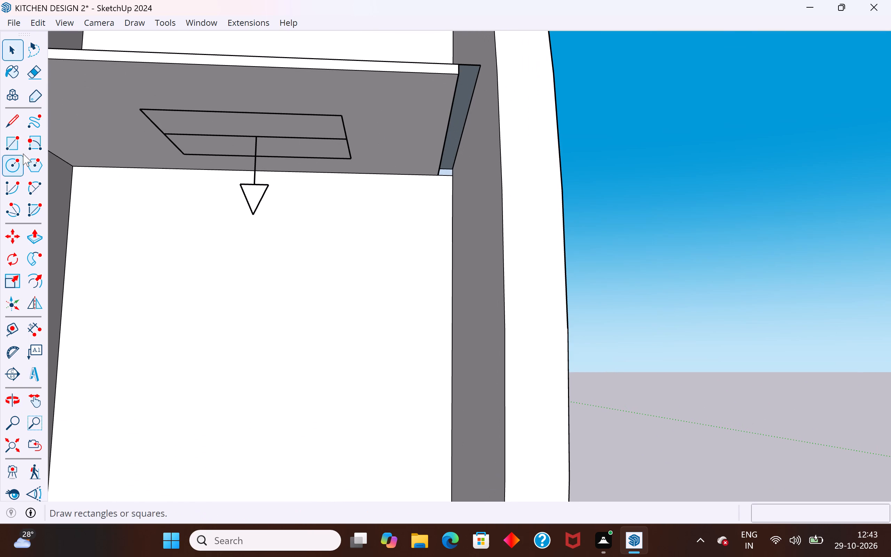
click(13, 141)
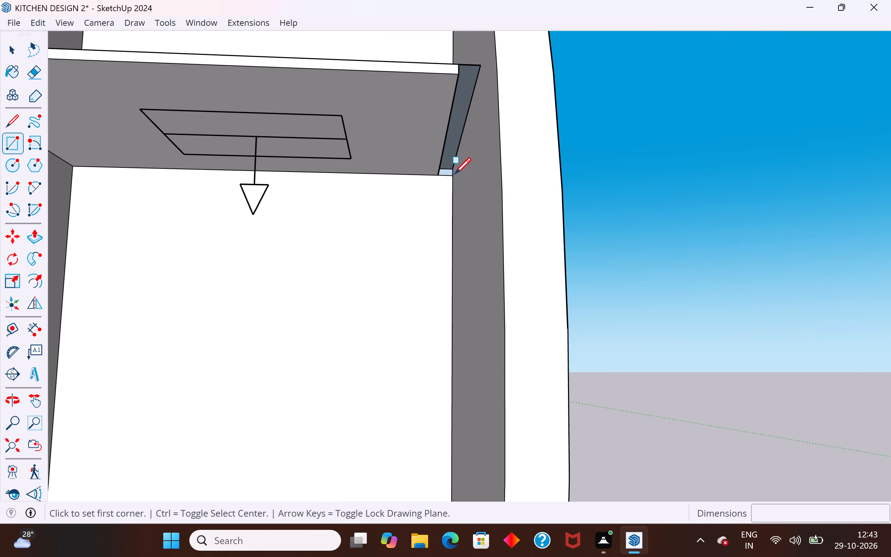
click(451, 179)
click(456, 76)
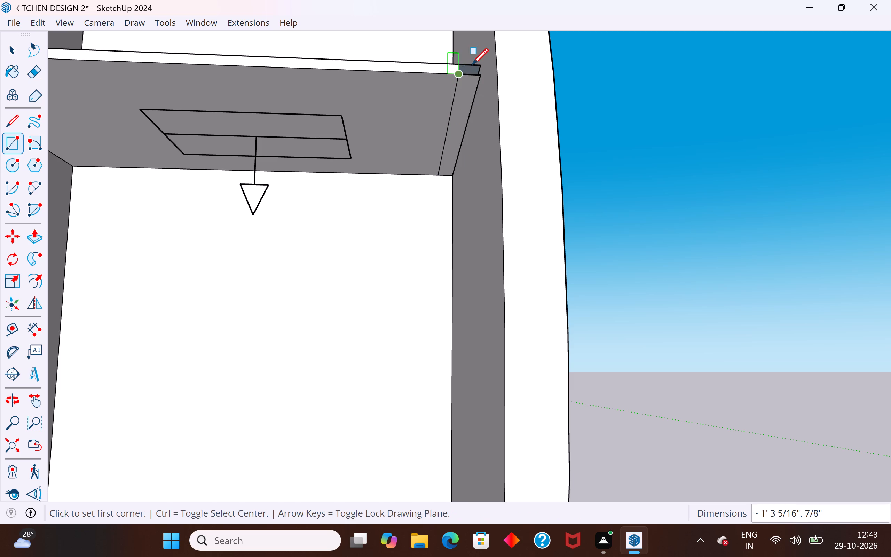
click(460, 64)
click(475, 73)
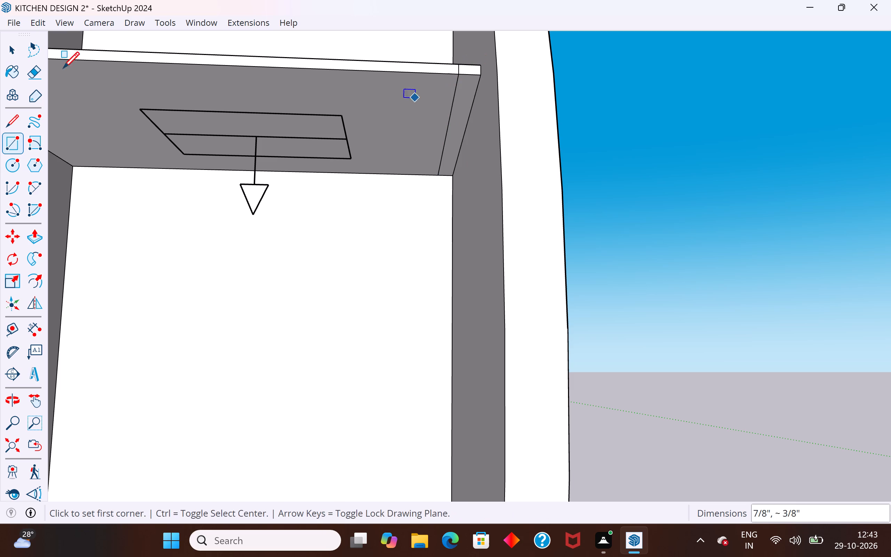
Delete the seam lines between the patch and the top shelf board on its underside and front edge.
click(8, 56)
click(452, 103)
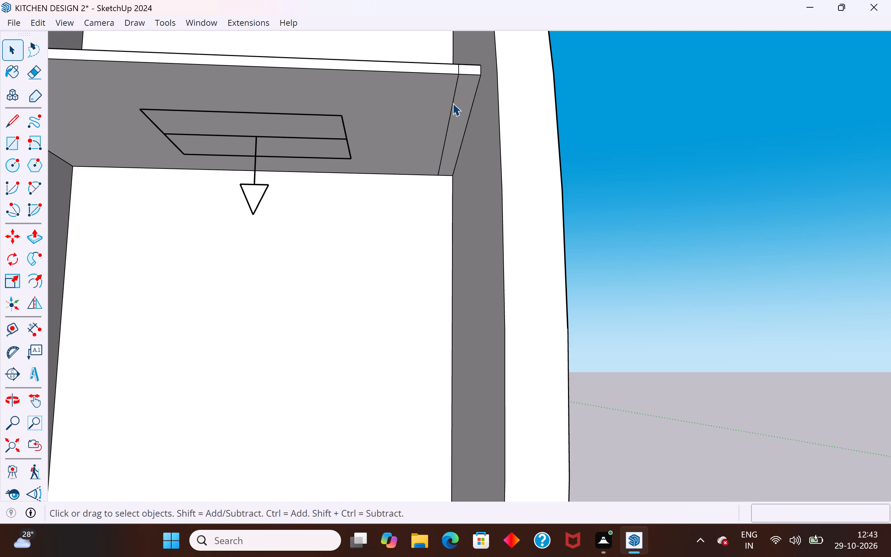
key(Delete)
middle_drag(457, 102, 456, 337)
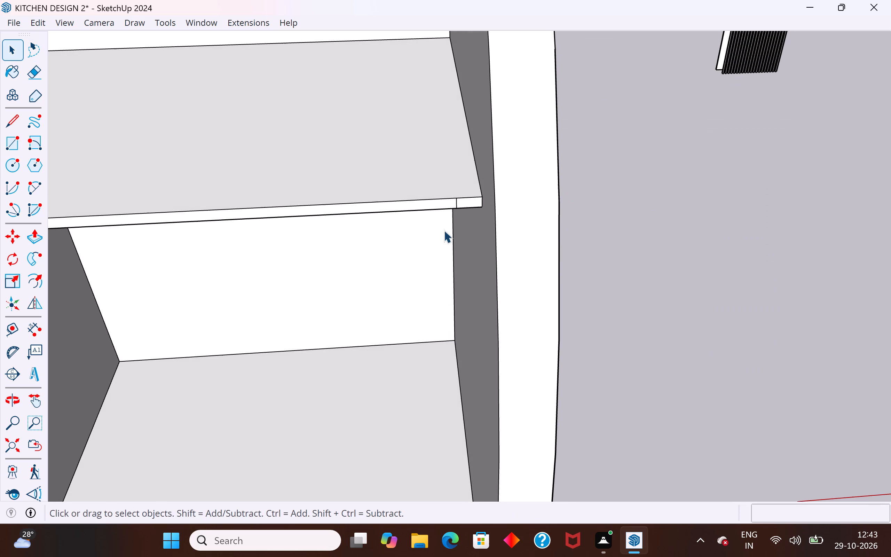
click(456, 203)
key(Delete)
Examine the patched shelf board, and view the kitchen, shelf lights and false ceiling from several angles.
middle_drag(453, 211, 457, 0)
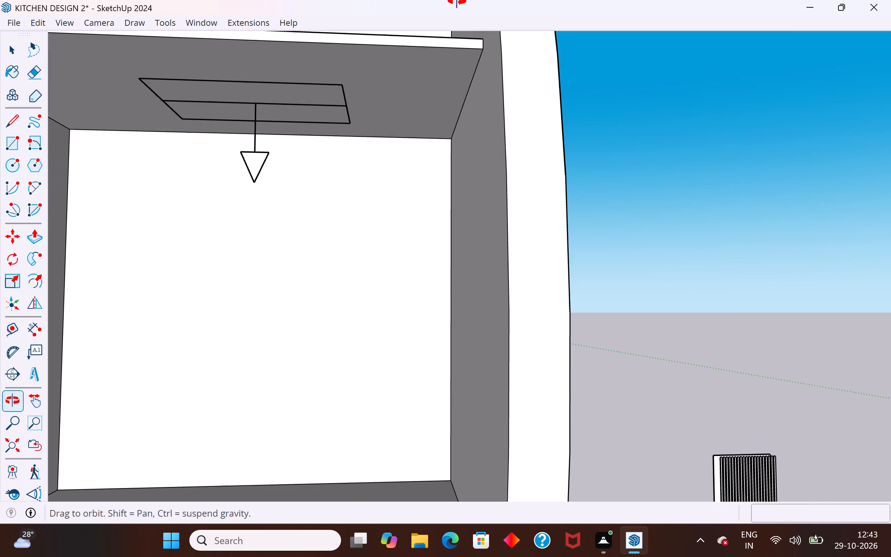
middle_drag(457, 0, 498, 212)
scroll(498, 212, down, 12)
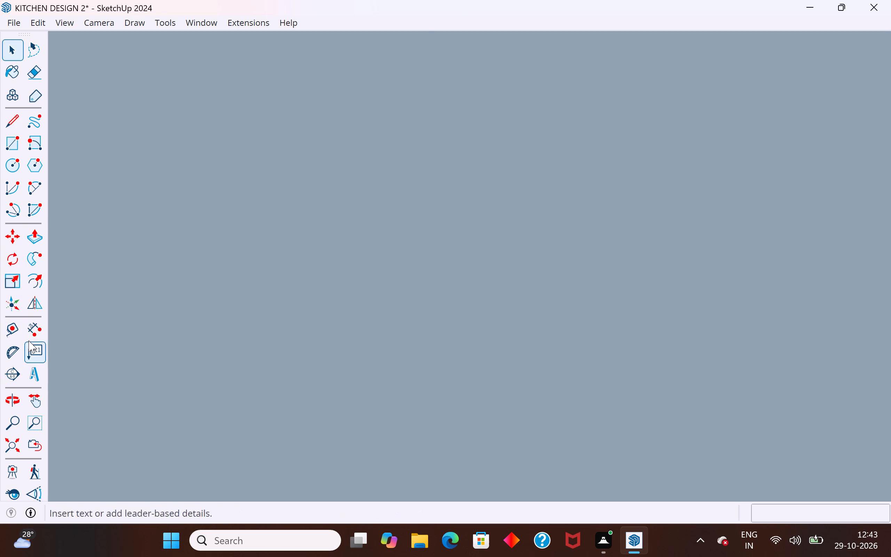
click(12, 443)
scroll(301, 202, down, 4)
middle_drag(306, 185, 308, 94)
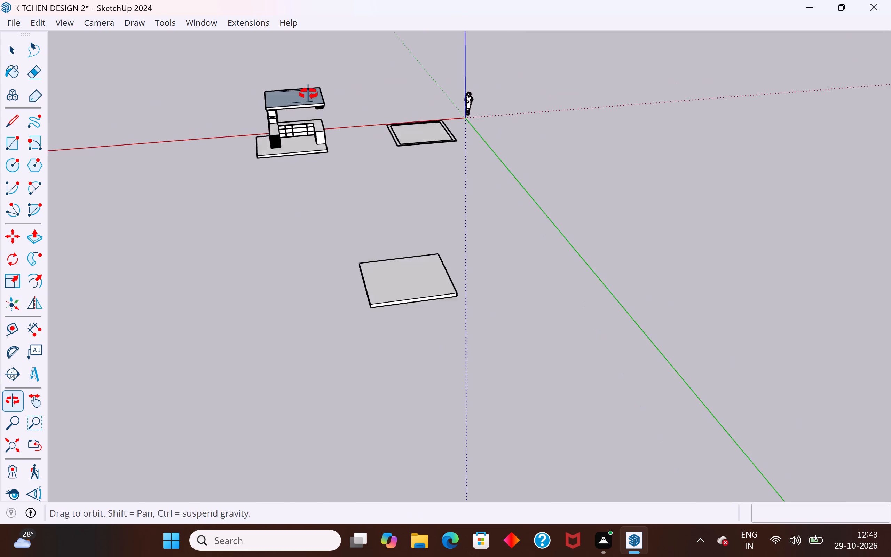
middle_drag(308, 94, 316, 54)
scroll(304, 118, up, 12)
middle_drag(306, 111, 347, 0)
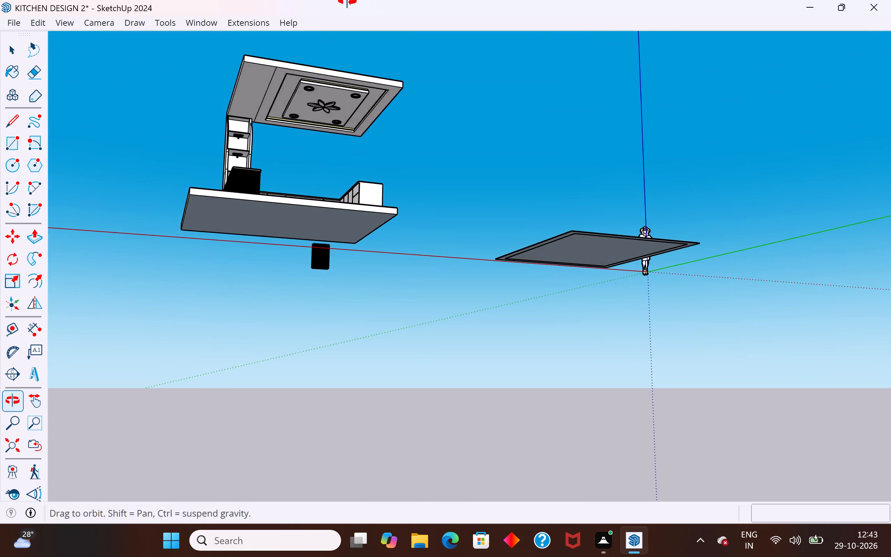
middle_drag(347, 0, 271, 64)
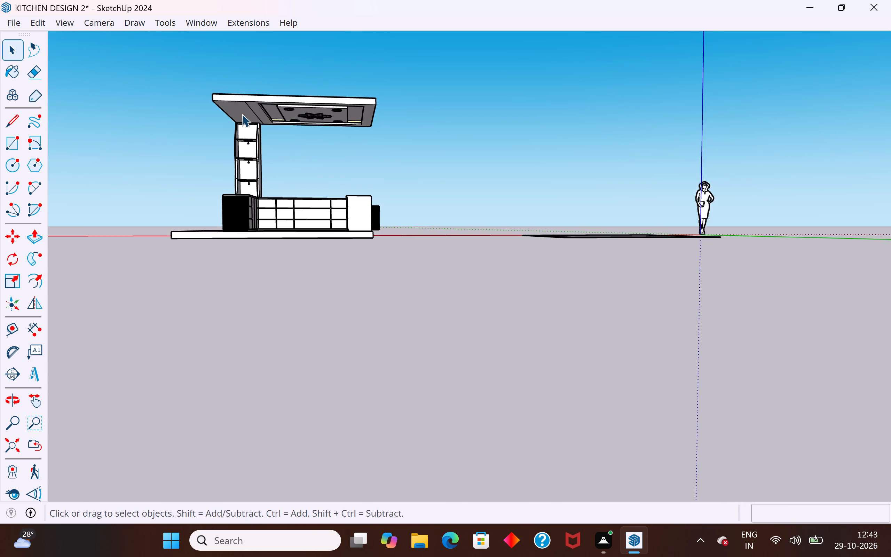
scroll(242, 114, up, 4)
middle_drag(242, 114, 505, 115)
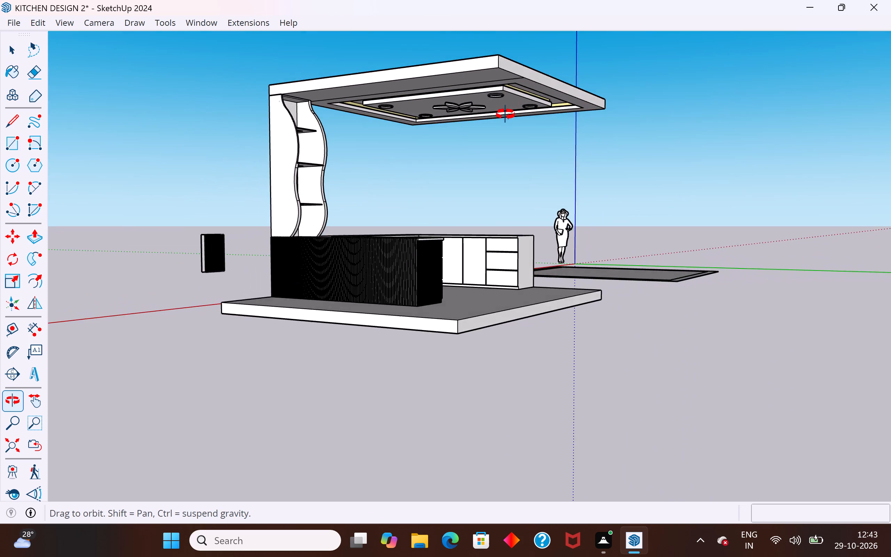
middle_drag(505, 115, 504, 94)
scroll(336, 105, up, 3)
middle_drag(327, 100, 326, 109)
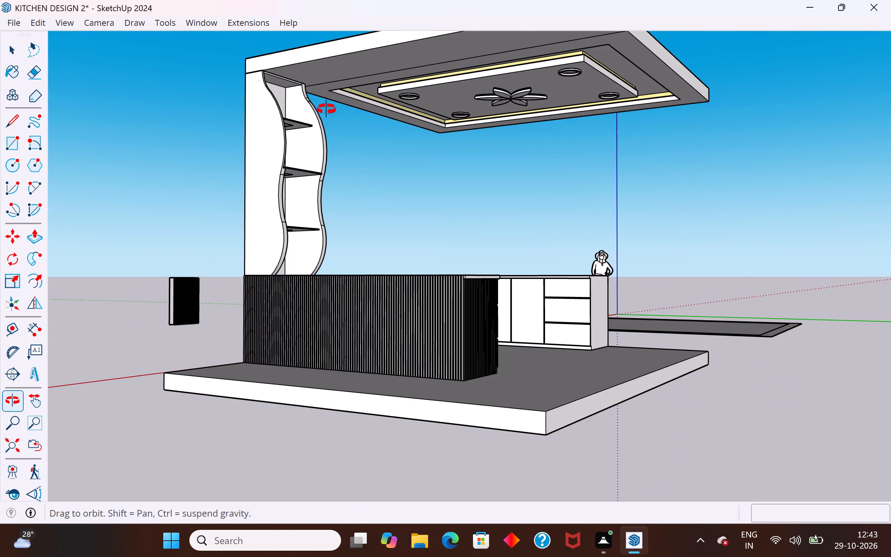
middle_drag(326, 109, 200, 122)
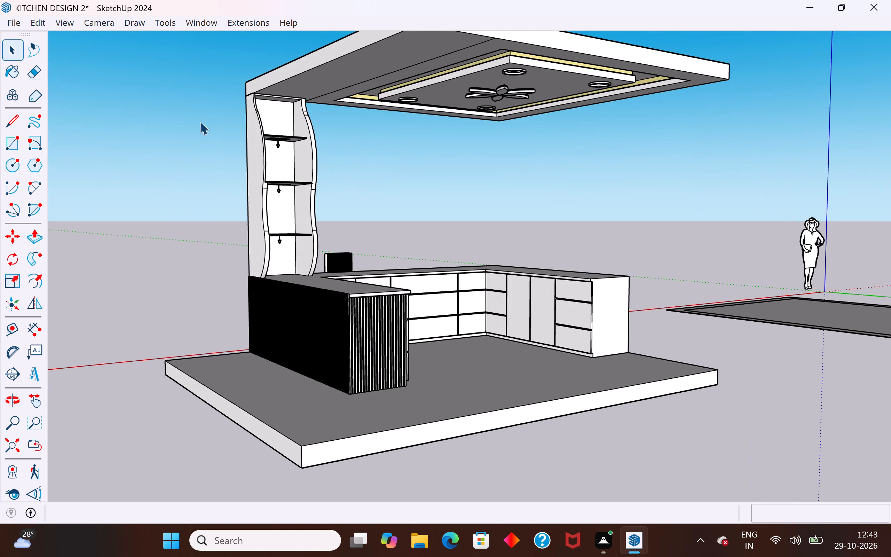
Show the V-Ray for SketchUp tools and render the kitchen from a low angle showing the false ceiling and curved shelf unit.
middle_drag(182, 173, 158, 165)
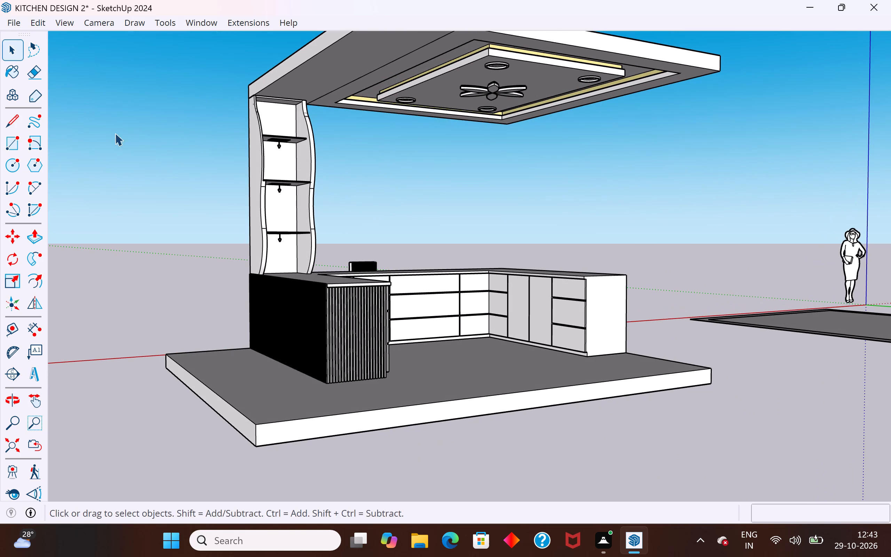
right_click(473, 21)
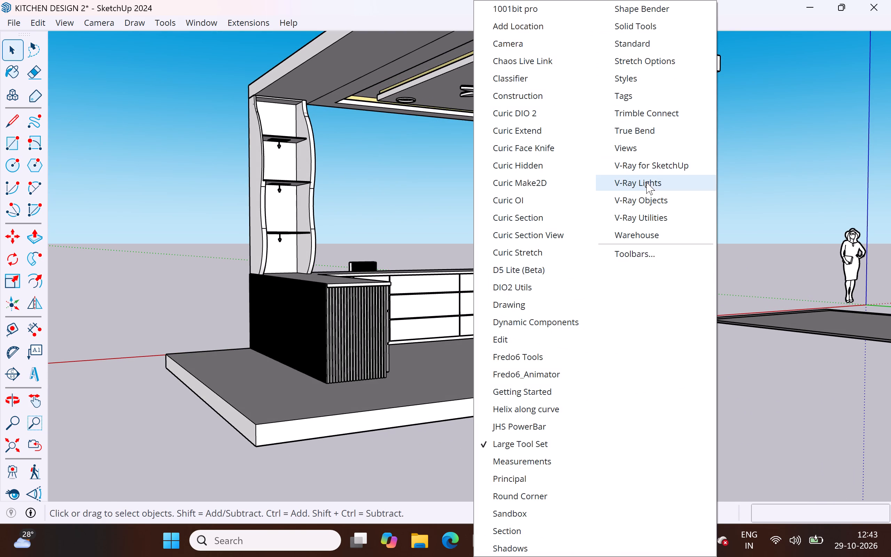
click(655, 166)
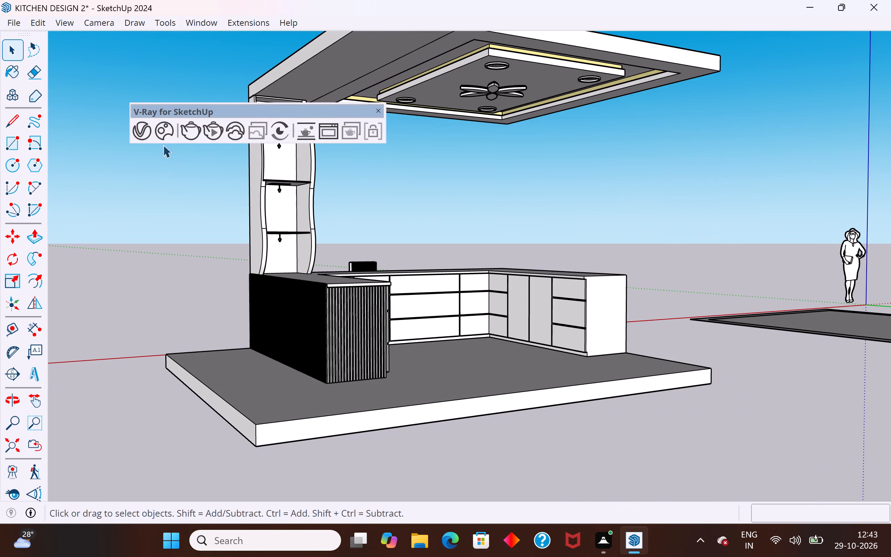
scroll(605, 237, down, 3)
middle_drag(642, 218, 612, 210)
scroll(809, 188, down, 3)
scroll(508, 189, up, 3)
middle_drag(500, 173, 470, 155)
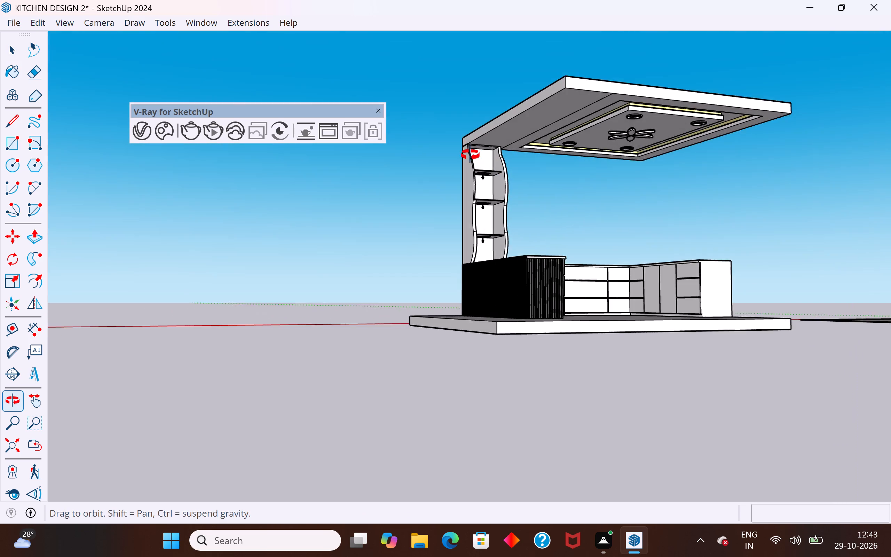
middle_drag(470, 155, 500, 143)
click(142, 133)
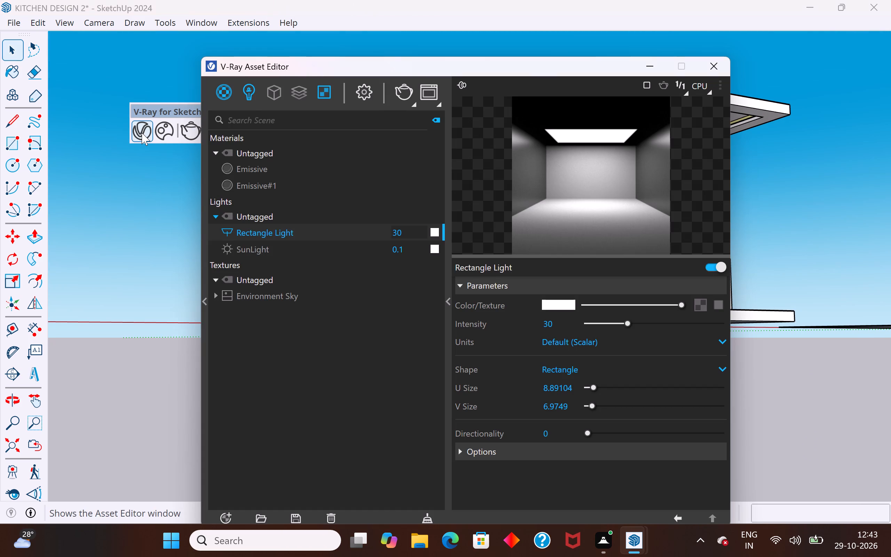
click(404, 94)
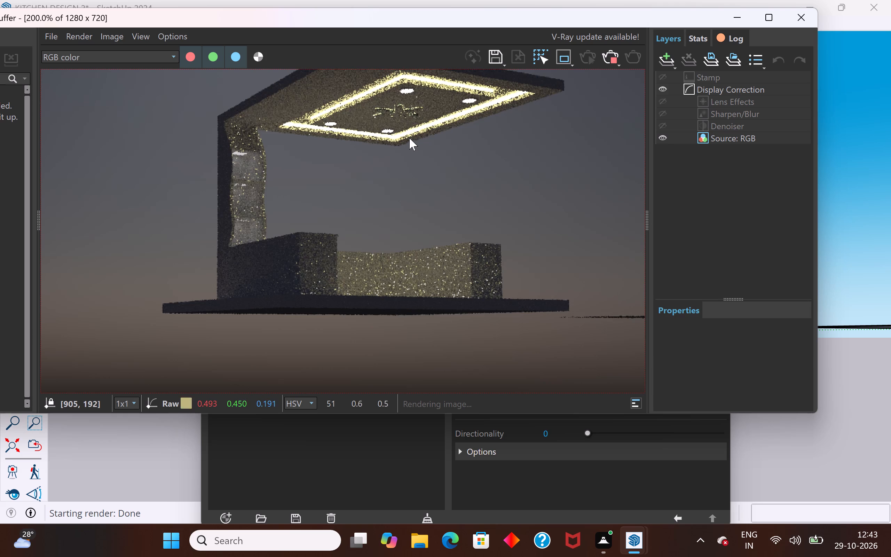
scroll(305, 326, down, 1)
middle_drag(402, 289, 384, 302)
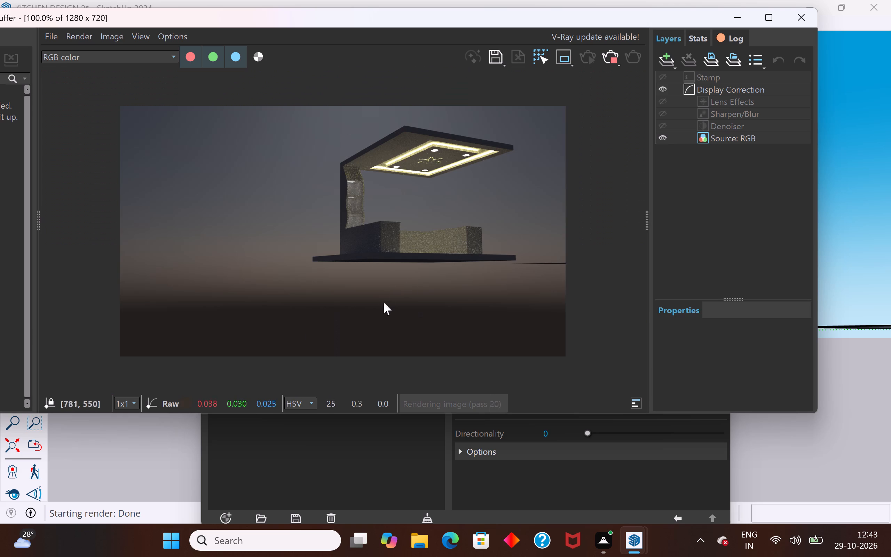
middle_drag(384, 302, 361, 316)
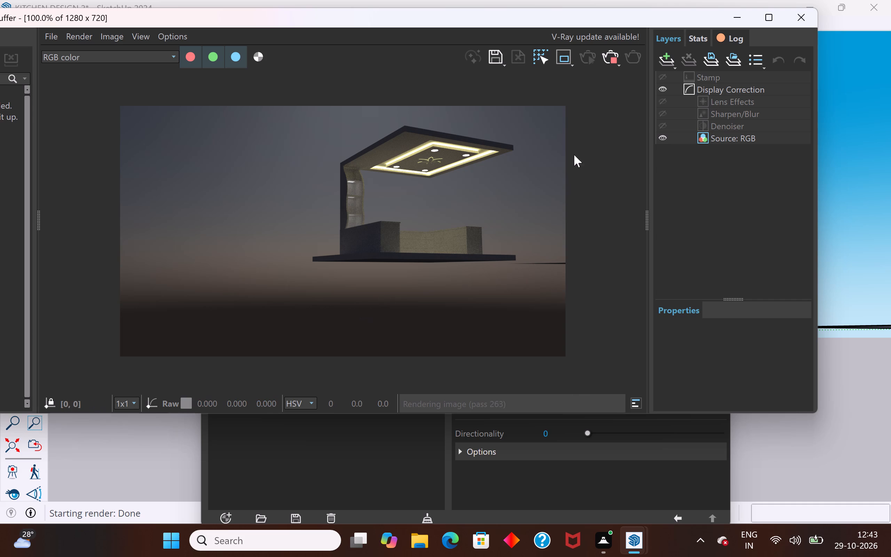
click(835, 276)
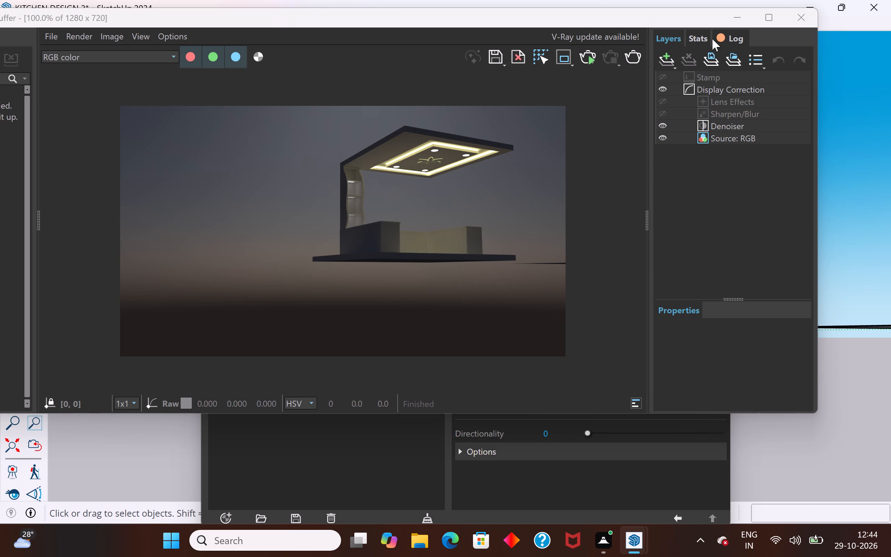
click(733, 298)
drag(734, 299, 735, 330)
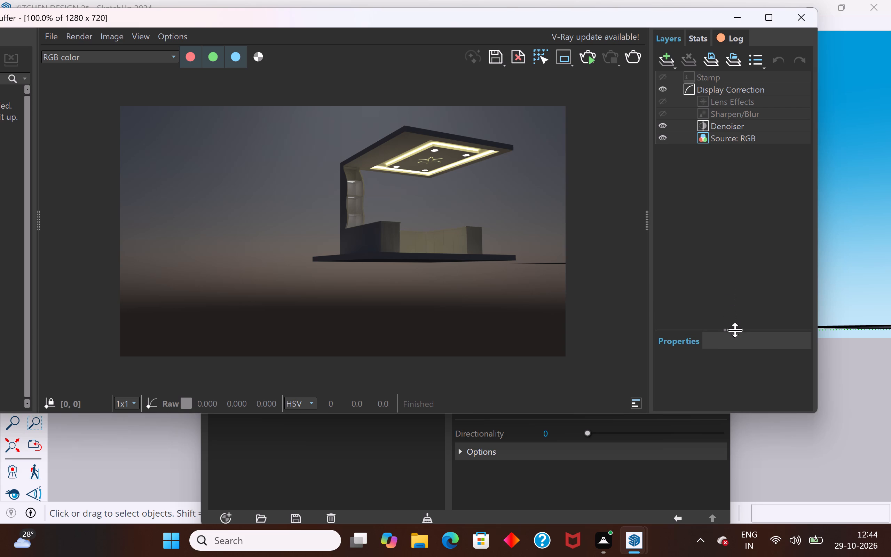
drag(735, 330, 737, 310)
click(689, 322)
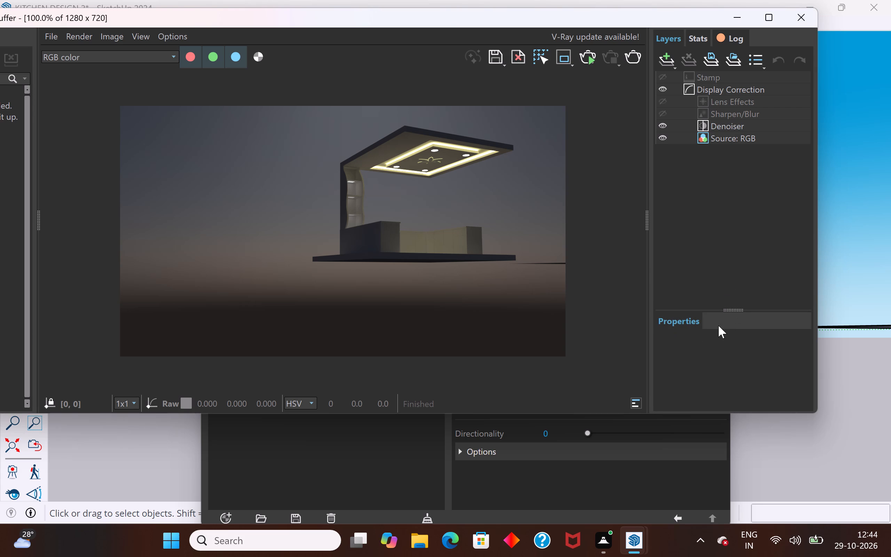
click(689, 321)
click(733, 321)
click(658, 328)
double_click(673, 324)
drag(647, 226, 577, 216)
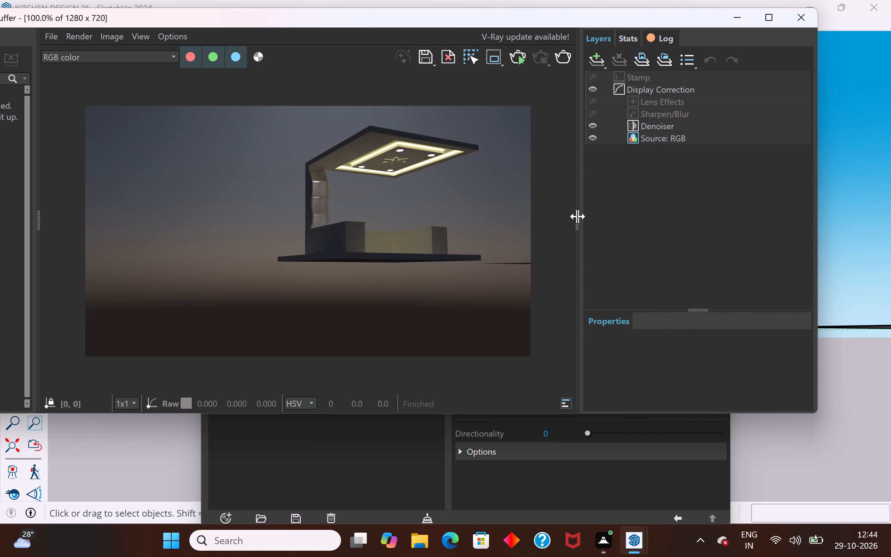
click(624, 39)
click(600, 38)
Close the render window and the V-Ray Asset Editor.
click(826, 116)
click(796, 16)
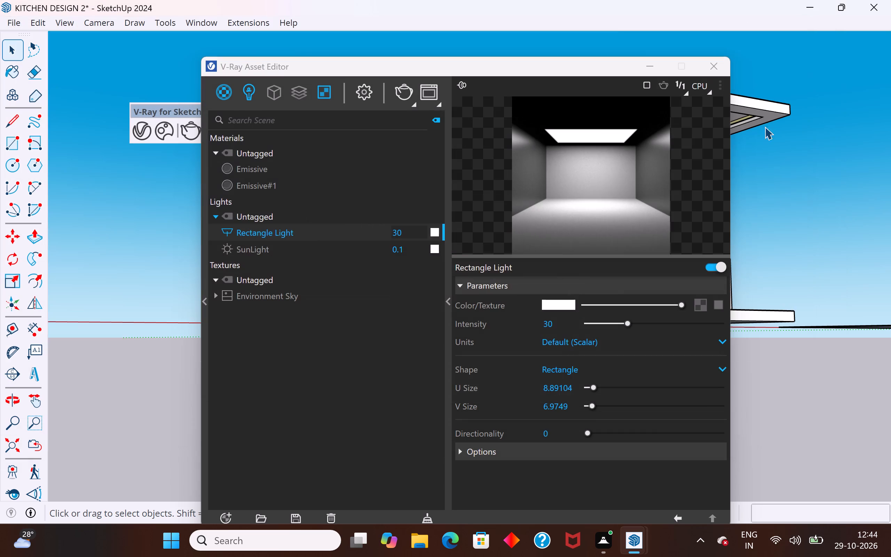
click(722, 67)
Unhide all hidden geometry around the kitchen.
middle_drag(726, 201, 466, 270)
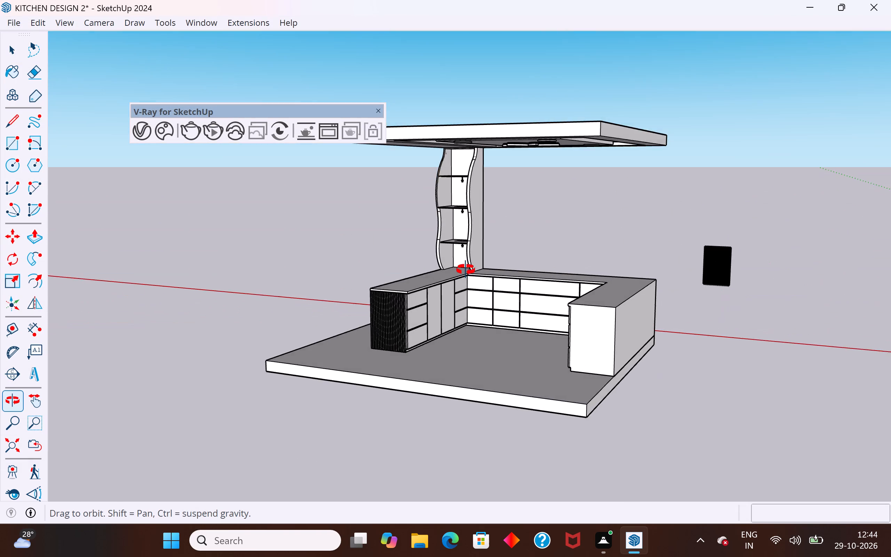
middle_drag(466, 270, 403, 243)
scroll(629, 189, down, 1)
middle_drag(599, 208, 621, 234)
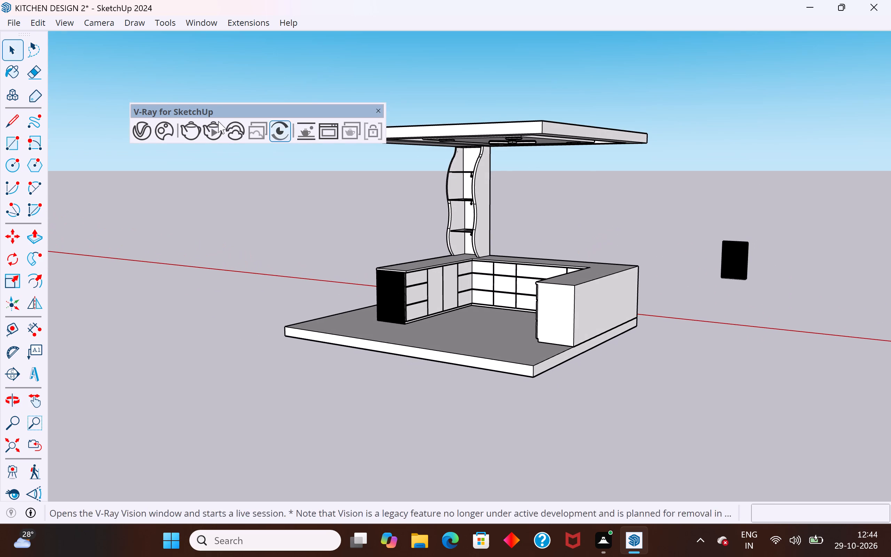
click(40, 23)
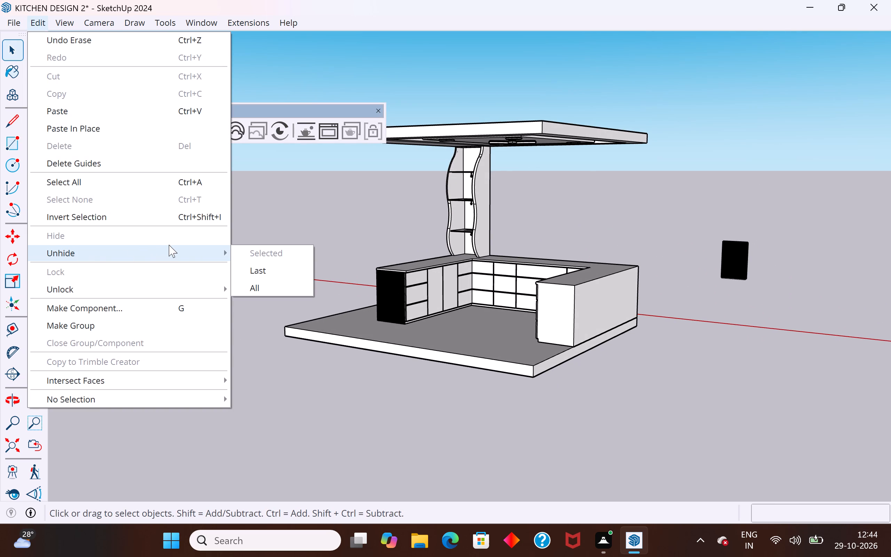
click(276, 283)
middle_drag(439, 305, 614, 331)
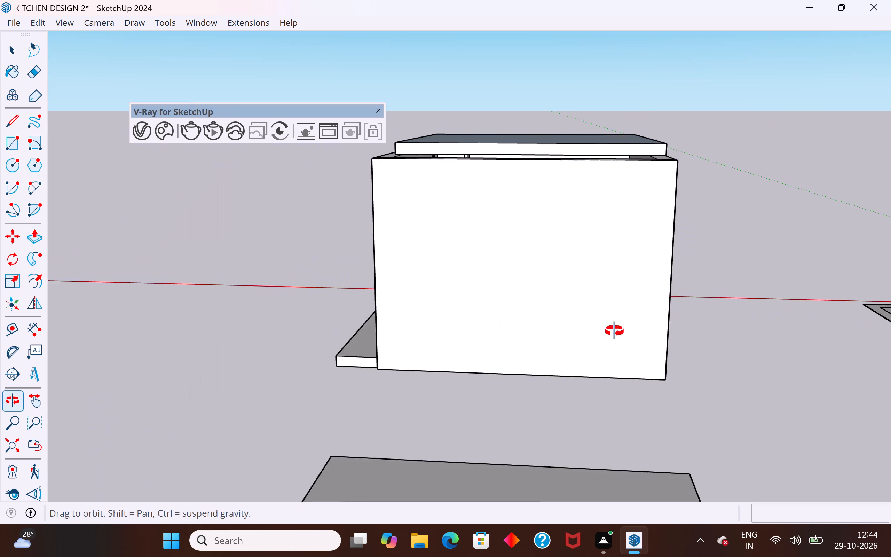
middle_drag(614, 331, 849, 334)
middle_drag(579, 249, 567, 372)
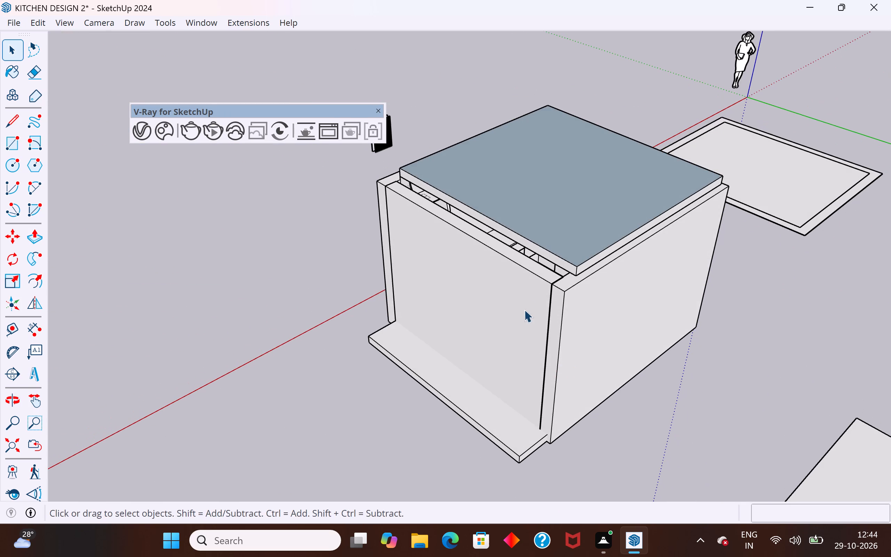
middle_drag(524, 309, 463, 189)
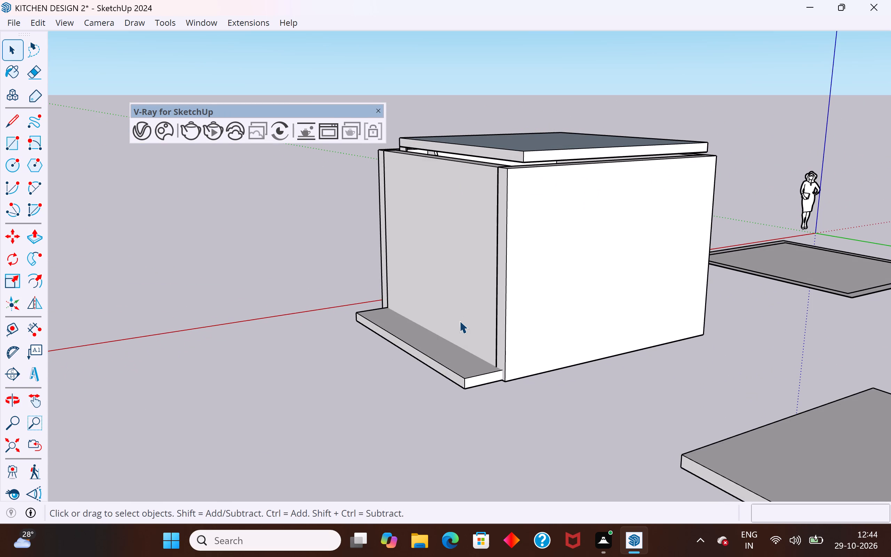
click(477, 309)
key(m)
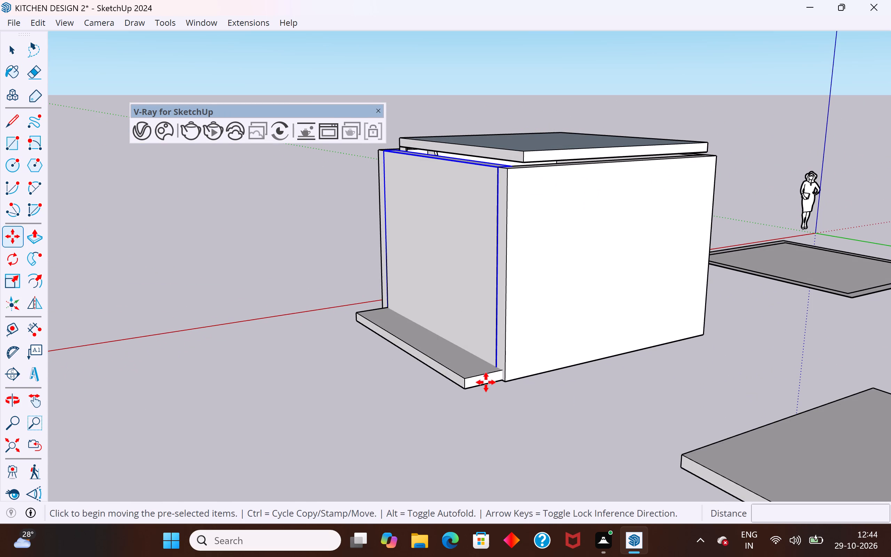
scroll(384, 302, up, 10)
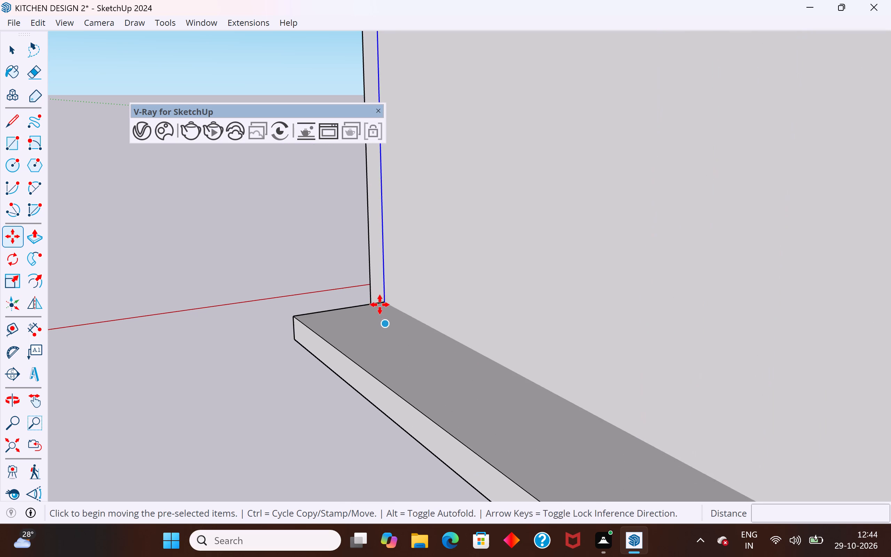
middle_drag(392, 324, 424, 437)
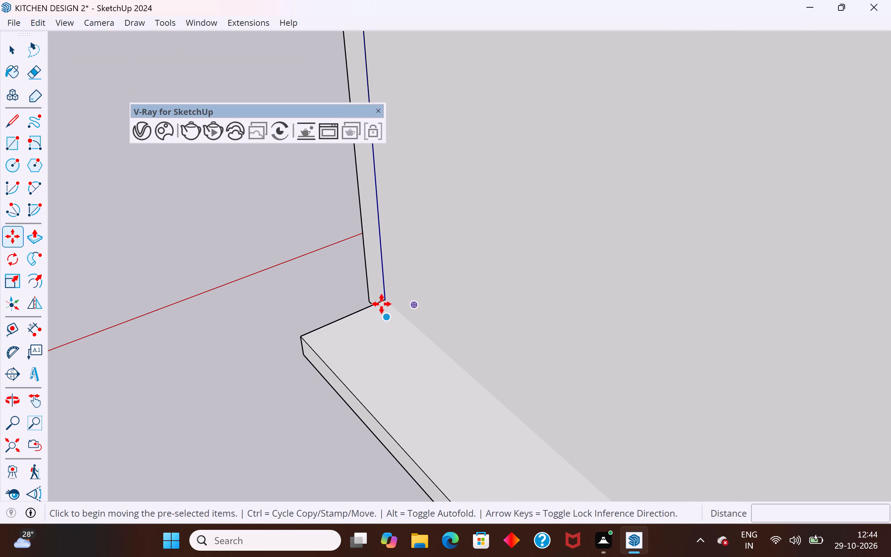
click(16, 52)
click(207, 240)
Move the wall closing off the kitchen about 2' 2 3/8" outward, to the top outer corner of the projecting floor slab.
scroll(230, 178, down, 6)
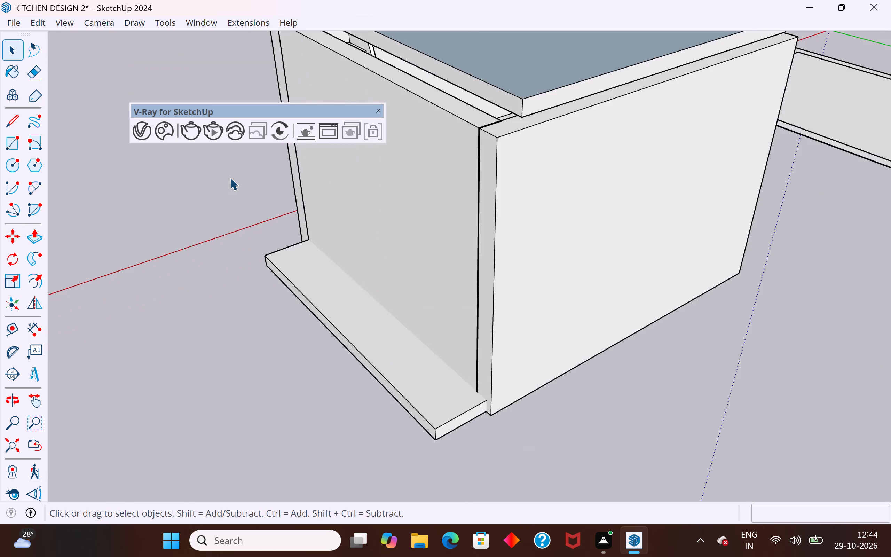
scroll(230, 178, down, 4)
click(363, 277)
middle_drag(393, 328, 385, 298)
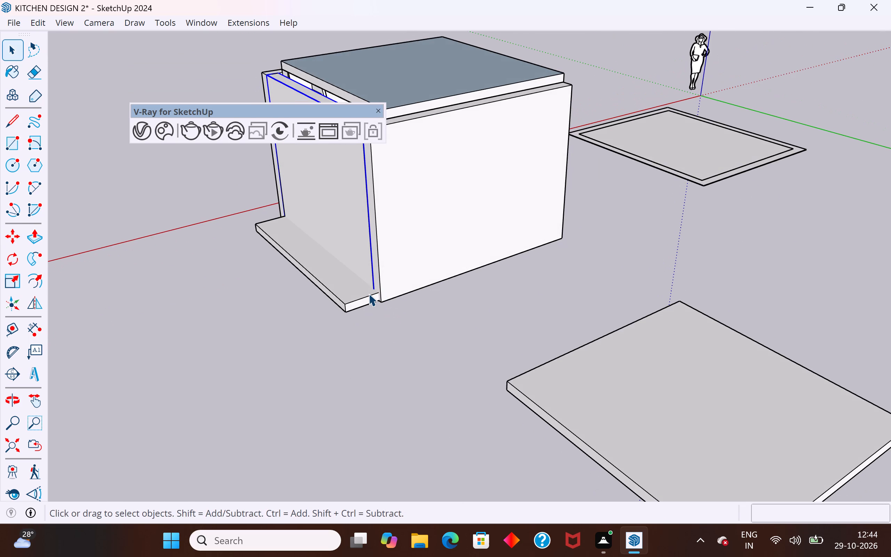
key(m)
click(373, 289)
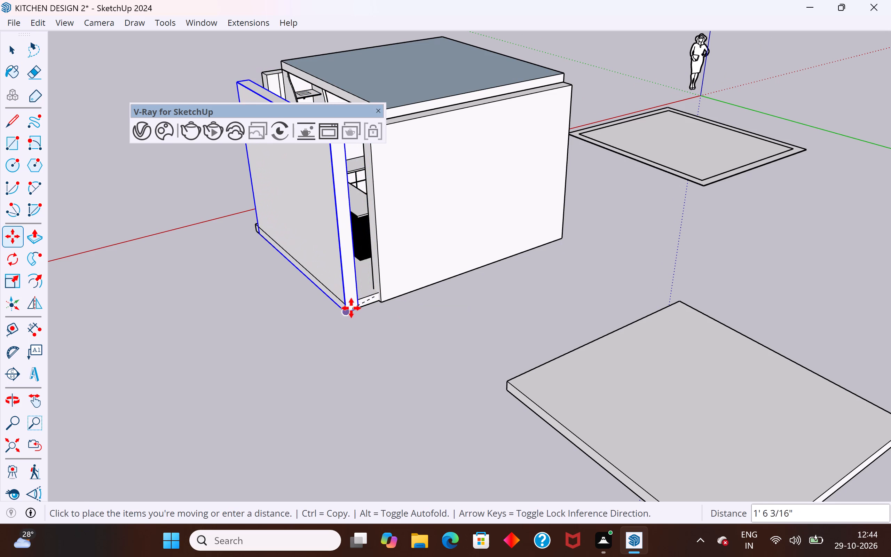
scroll(354, 312, up, 3)
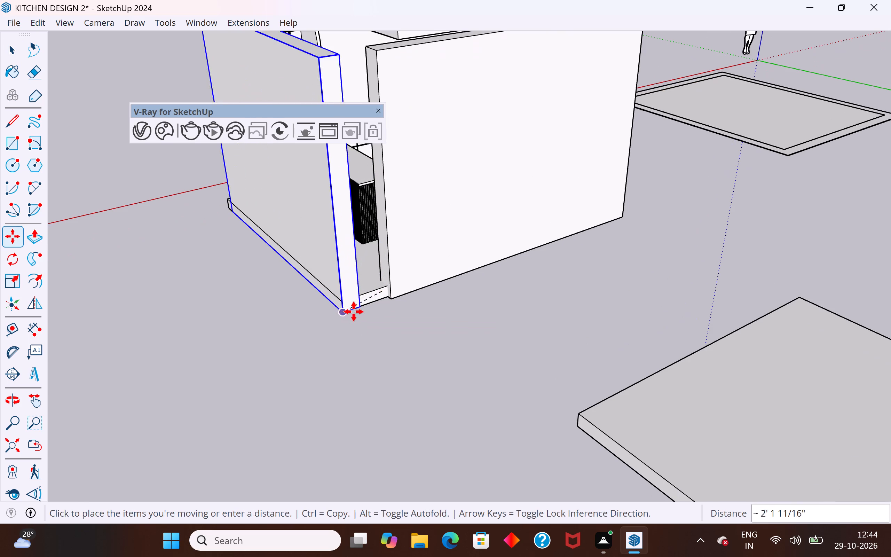
scroll(338, 302, up, 4)
click(338, 302)
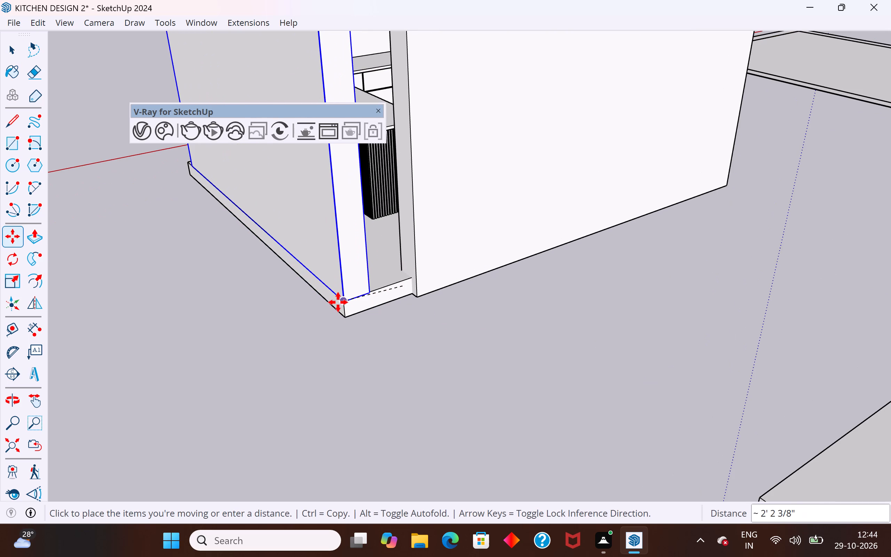
click(11, 55)
click(144, 259)
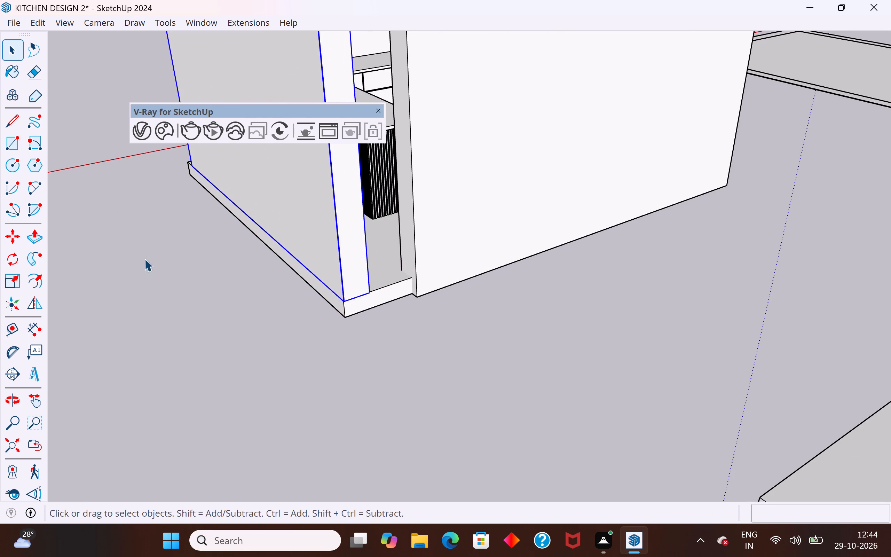
Move the side wall standing on the floor slab about 9" outward along the red axis, aligning its inner face with the slab's edge.
middle_drag(363, 310, 320, 440)
scroll(440, 317, down, 5)
middle_drag(442, 378, 810, 341)
middle_drag(428, 302, 55, 416)
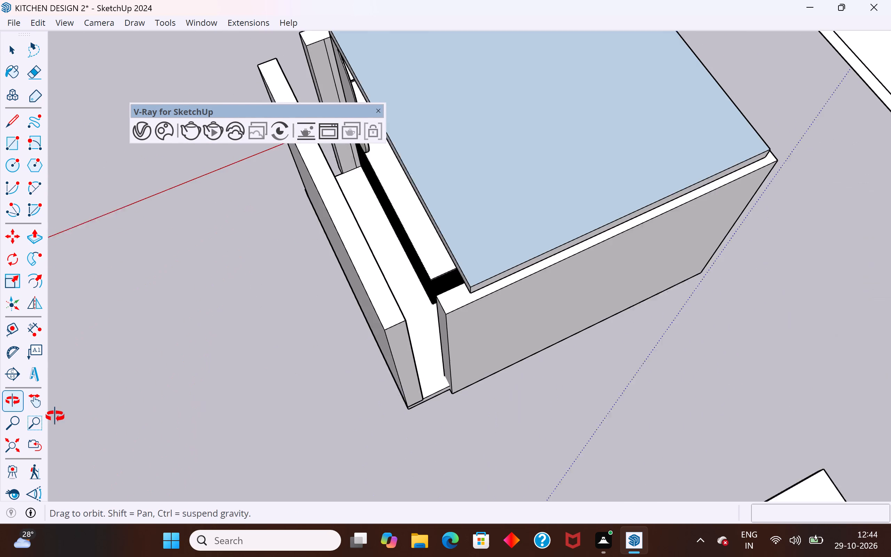
middle_drag(55, 416, 55, 416)
middle_drag(400, 306, 890, 125)
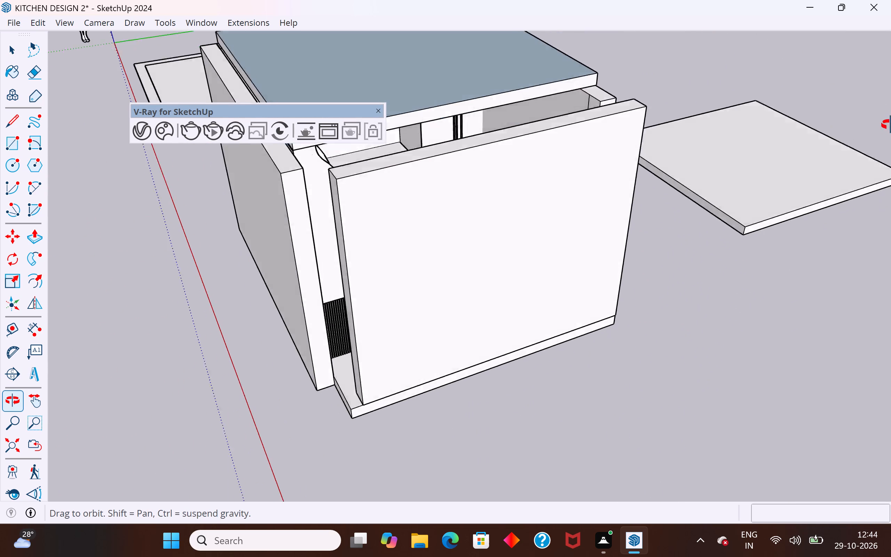
middle_drag(890, 125, 890, 122)
click(324, 353)
middle_drag(318, 387, 479, 352)
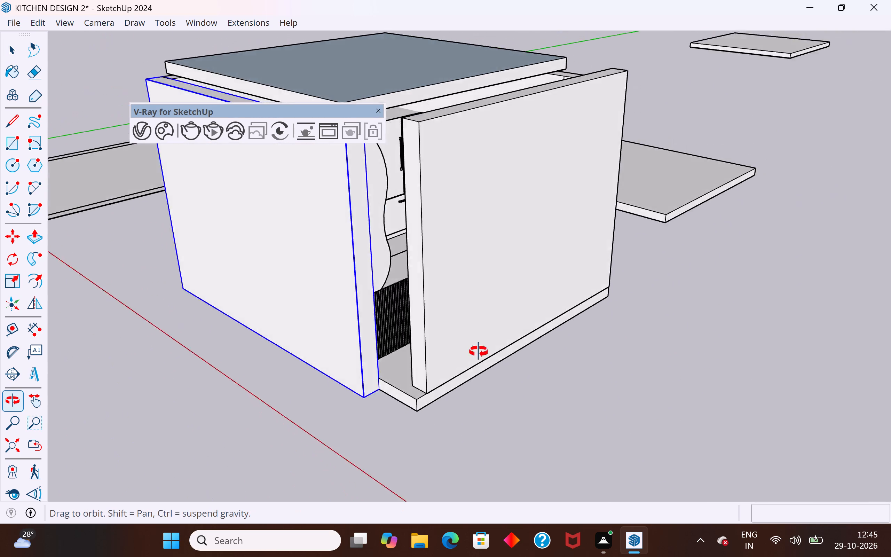
middle_drag(479, 352, 541, 352)
click(502, 368)
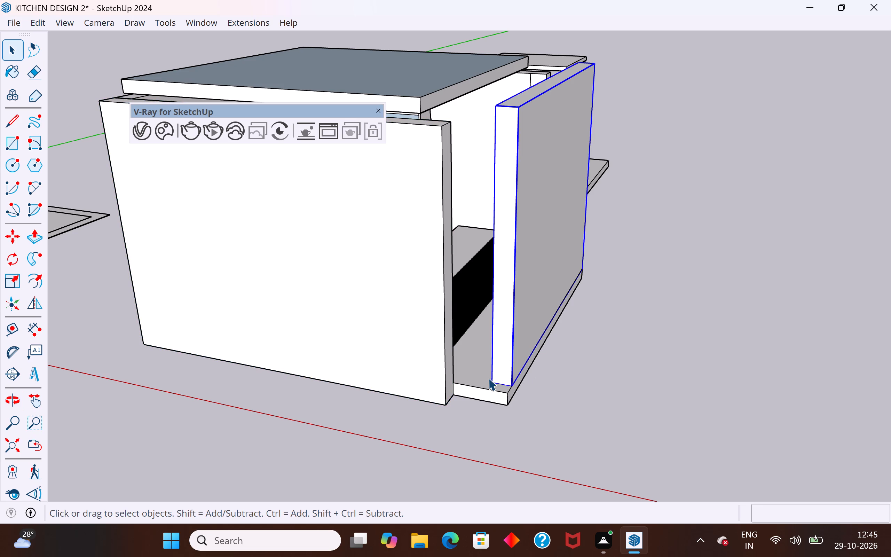
key(m)
click(490, 382)
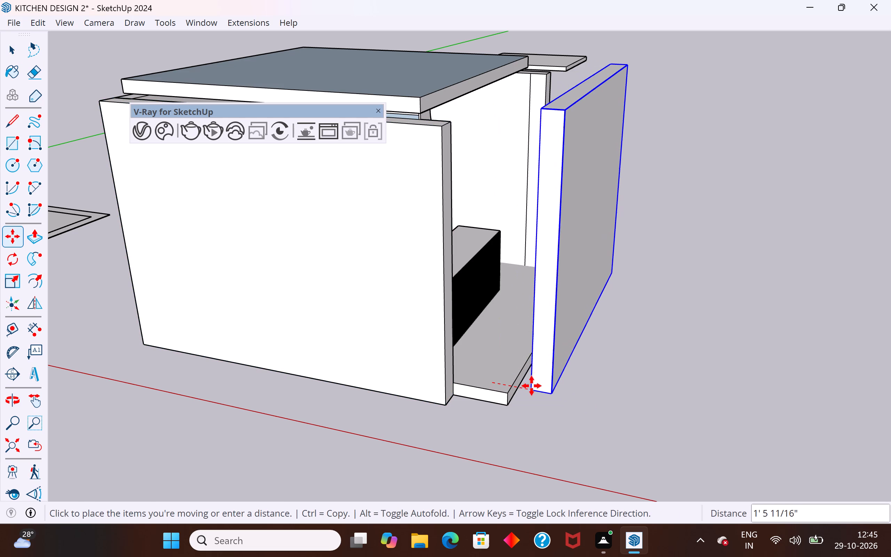
scroll(512, 382, up, 6)
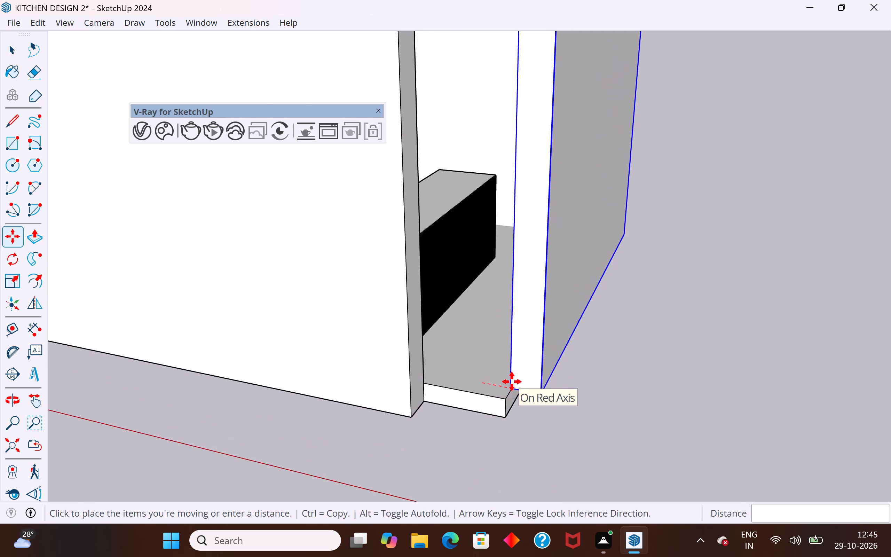
scroll(512, 382, up, 7)
click(514, 398)
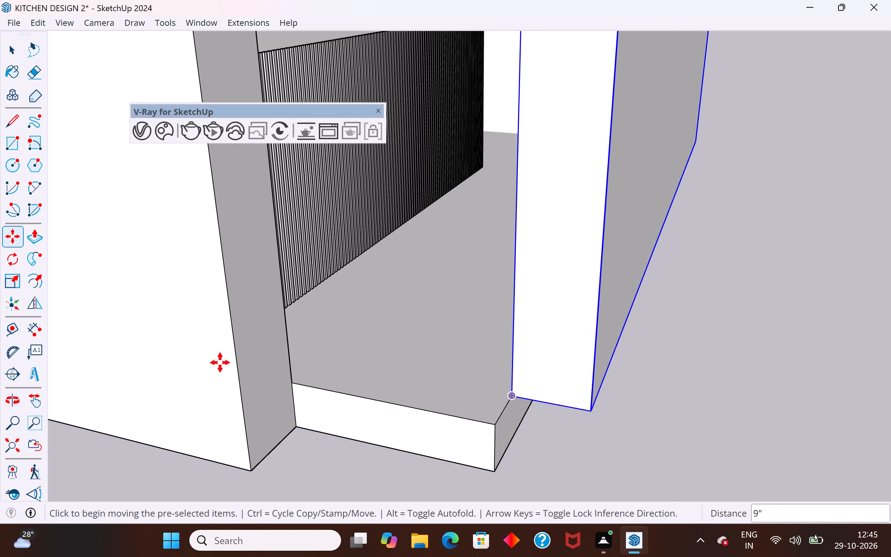
click(10, 46)
scroll(343, 350, down, 11)
click(577, 365)
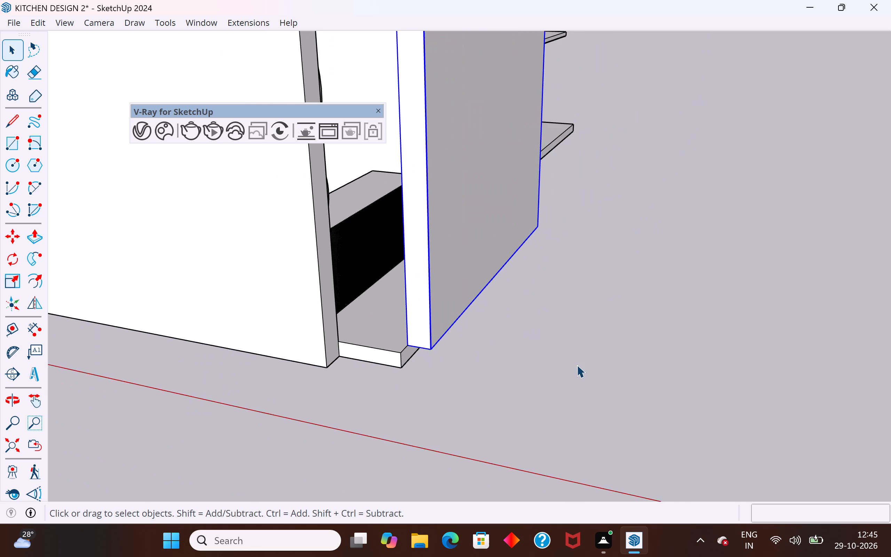
Push/Pull the end face of the wall along the red axis outward about 2' 11 3/16", past the floor slab toward the side wall.
scroll(368, 382, up, 3)
click(320, 339)
double_click(321, 333)
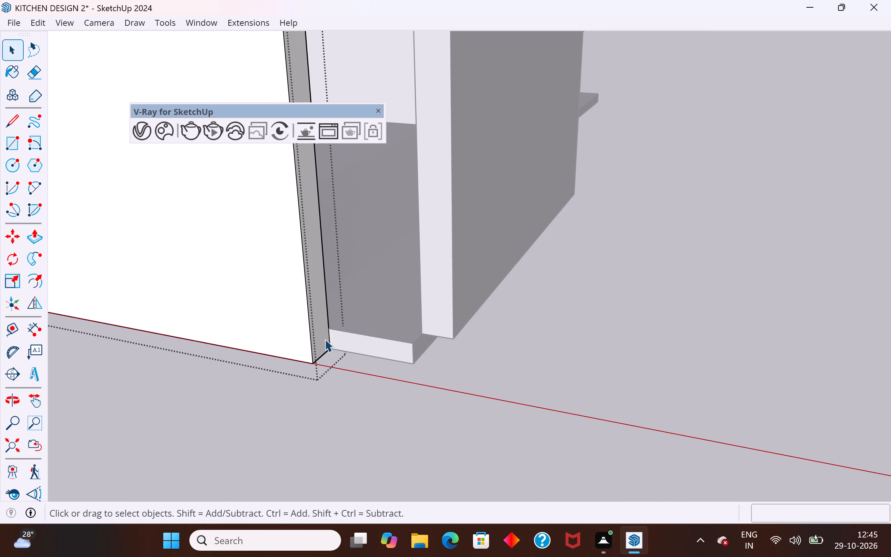
click(325, 339)
click(321, 344)
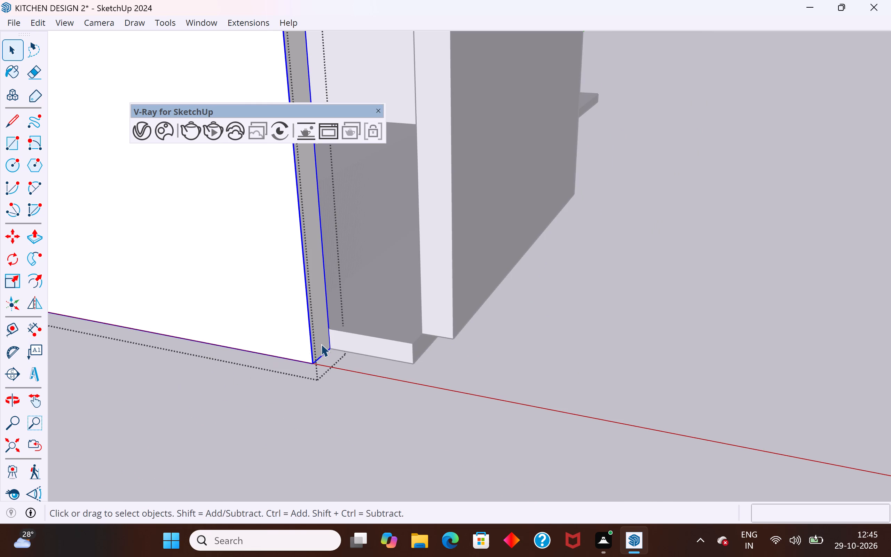
click(316, 312)
double_click(320, 300)
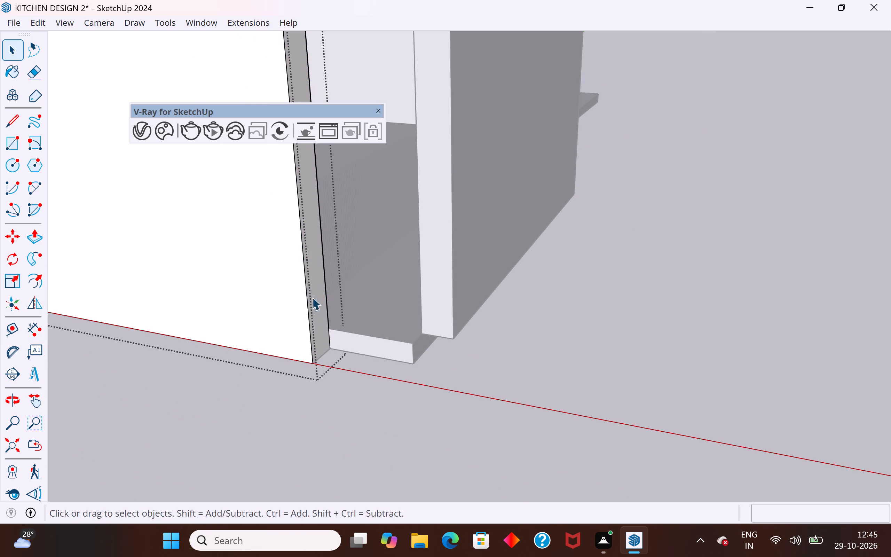
click(315, 288)
click(37, 240)
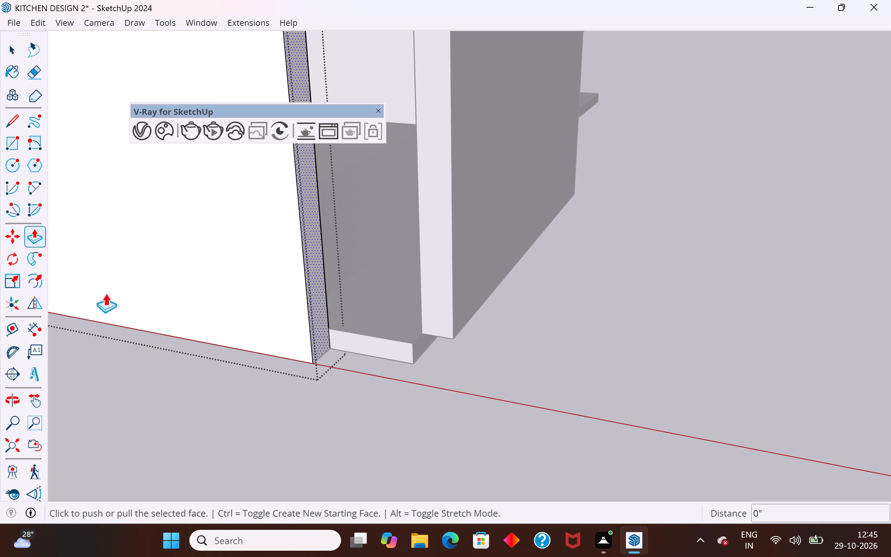
click(324, 343)
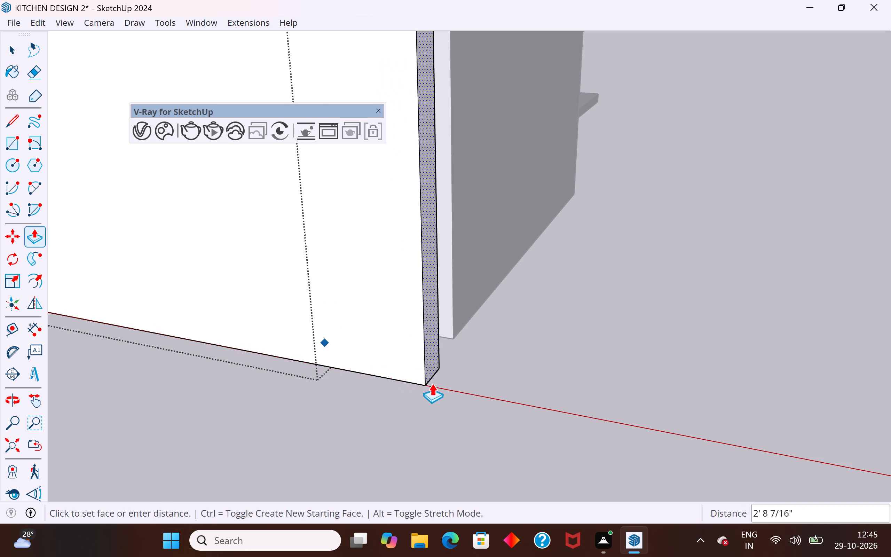
click(441, 387)
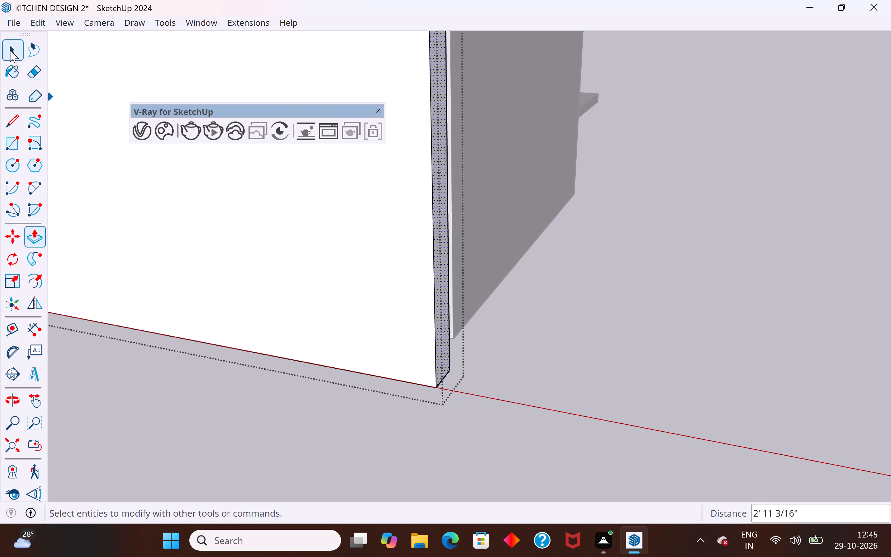
click(10, 50)
click(548, 308)
Move the side wall about 10 13/16" outward from the floor slab's edge, toward the end of the extended wall.
middle_drag(680, 309, 51, 486)
scroll(305, 324, down, 5)
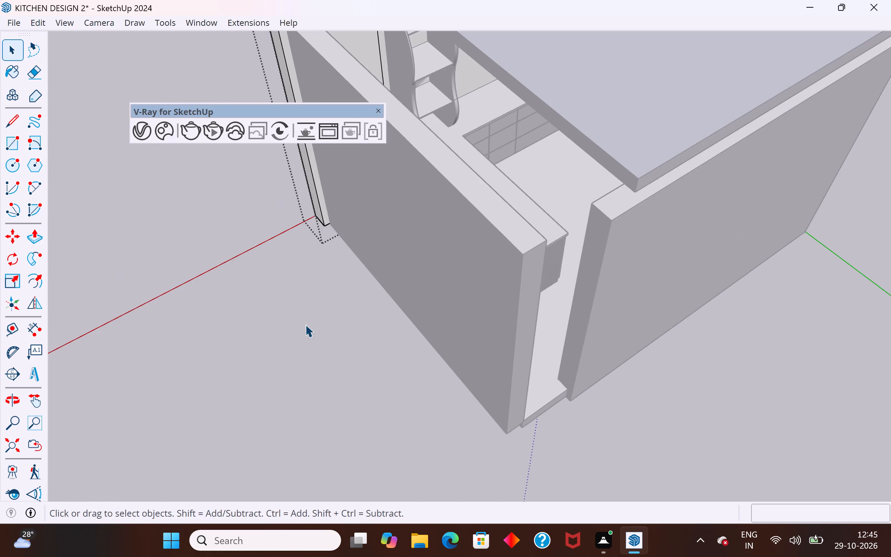
middle_drag(485, 340, 346, 286)
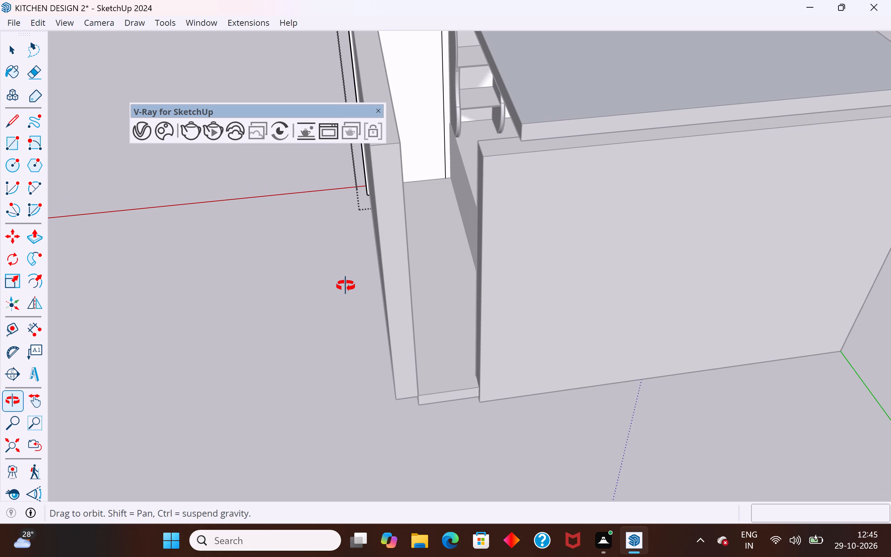
middle_drag(346, 286, 299, 302)
click(385, 273)
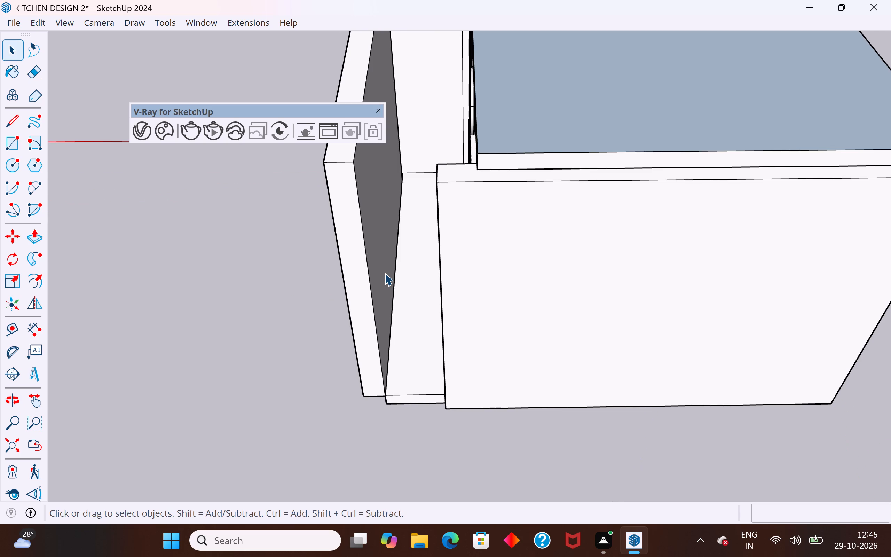
click(370, 231)
key(m)
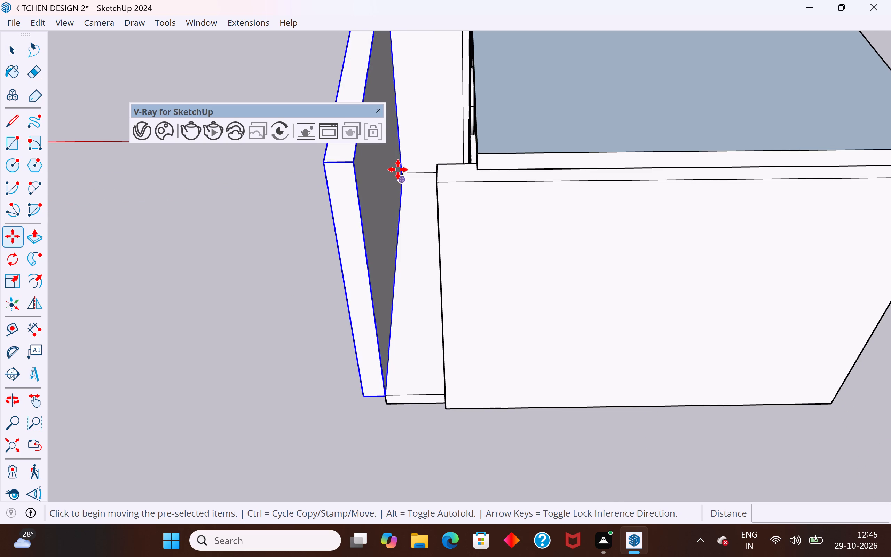
scroll(402, 179, up, 6)
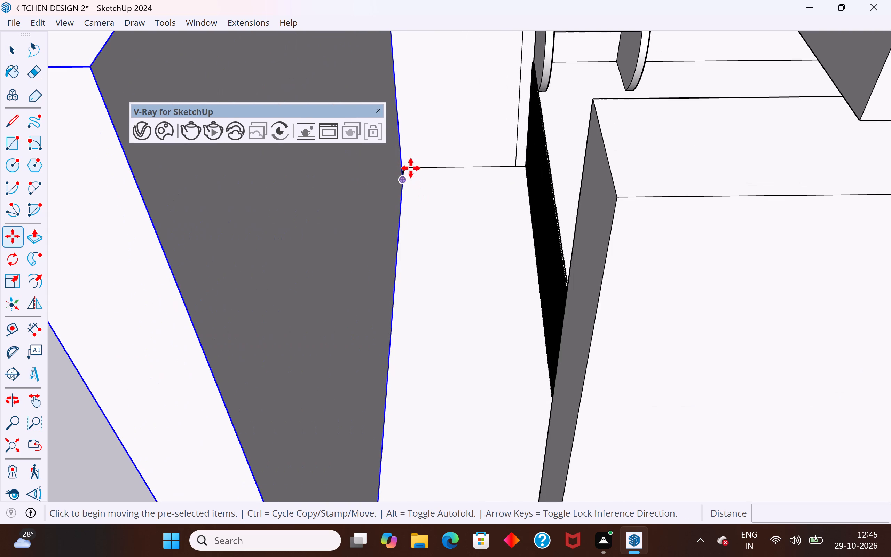
click(409, 175)
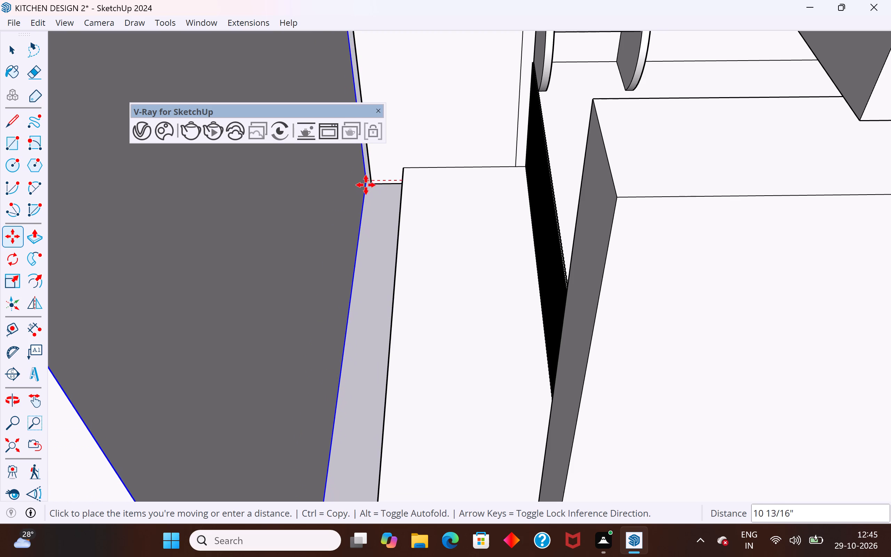
click(366, 181)
Shift the side wall back inward about 2 9/16" so its inner face lines up with the extended wall's end corner.
scroll(372, 169, up, 9)
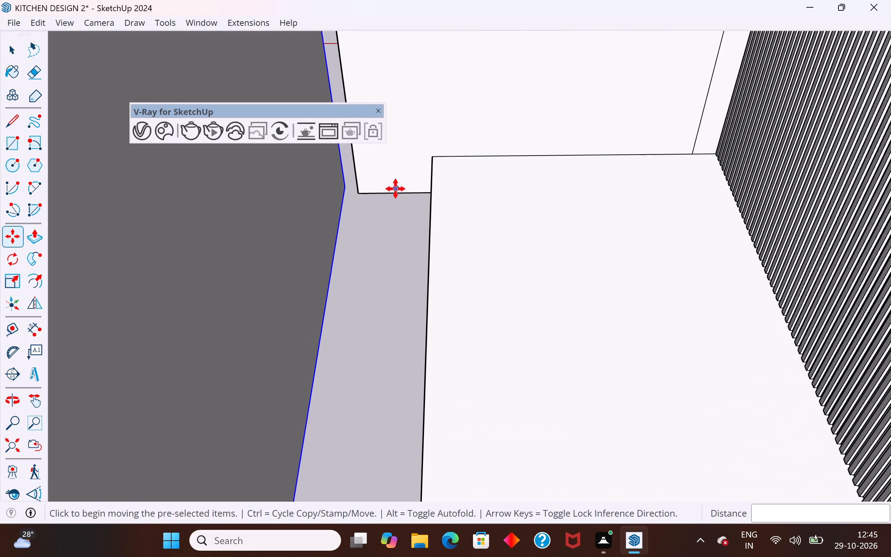
scroll(395, 189, up, 7)
click(280, 178)
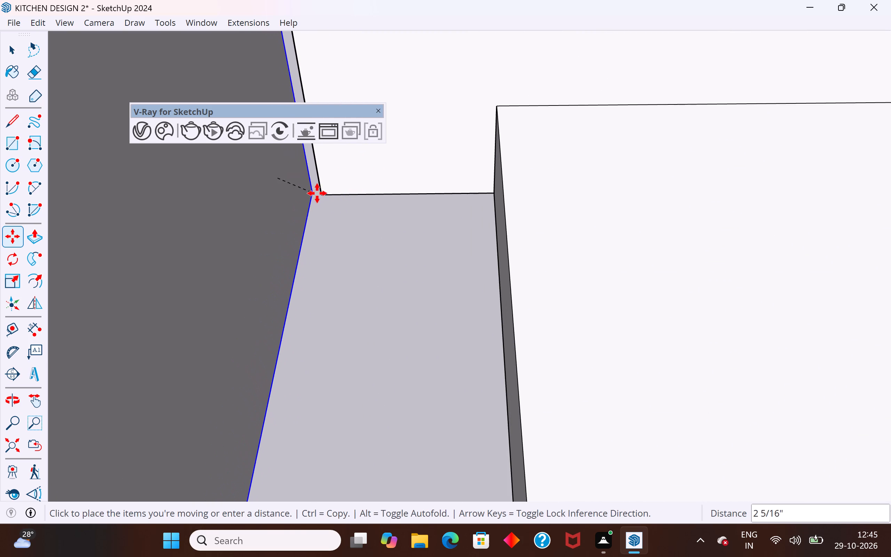
scroll(323, 194, up, 15)
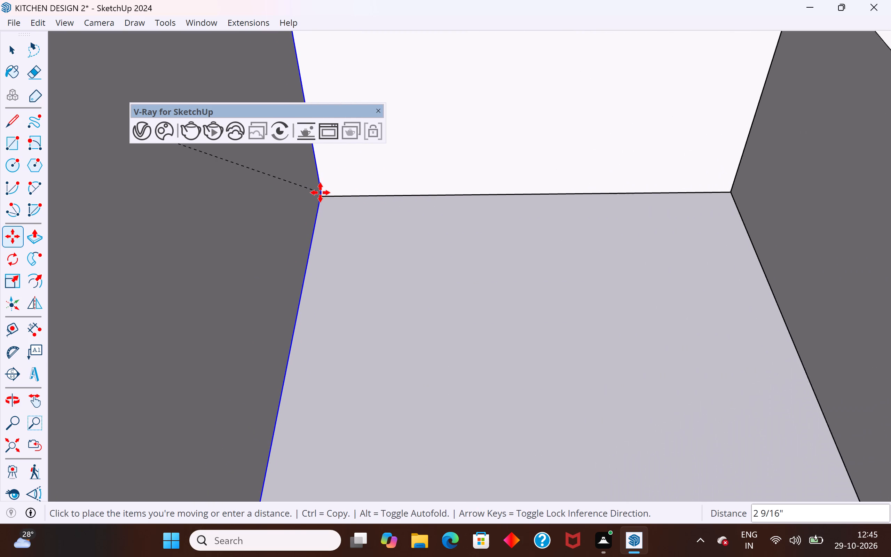
scroll(320, 193, up, 3)
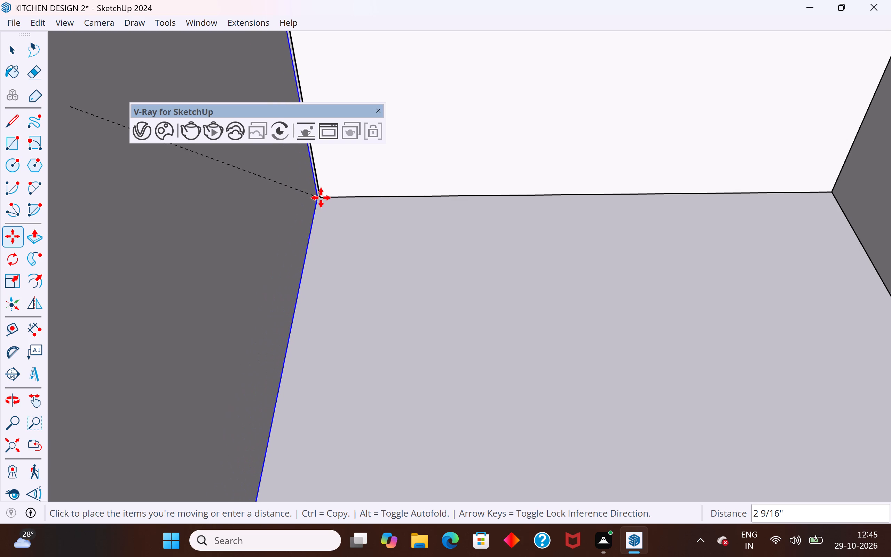
click(322, 197)
scroll(399, 224, down, 19)
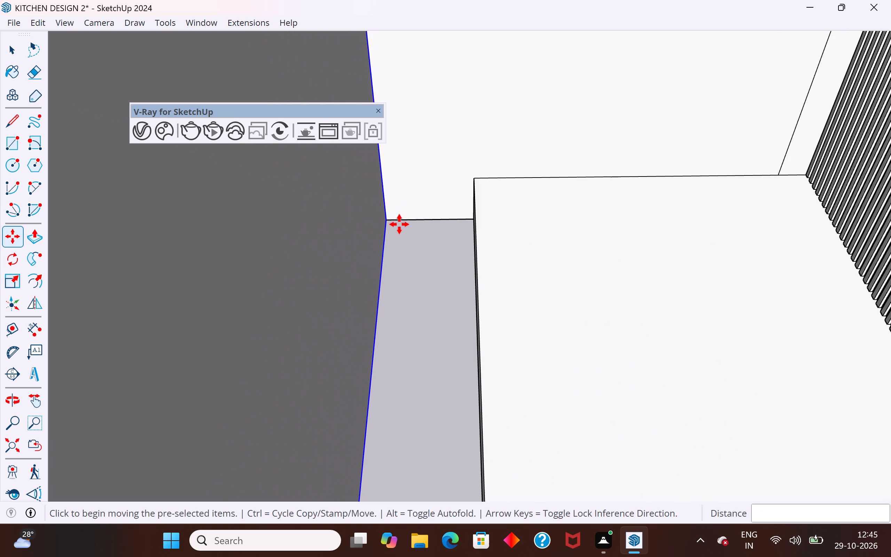
scroll(448, 180, down, 16)
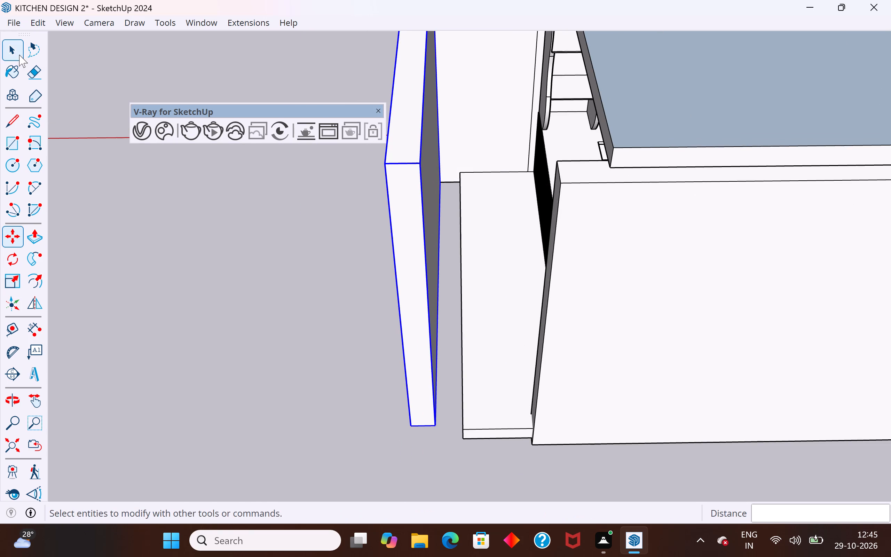
click(17, 55)
click(298, 315)
Reverse the bottom face of the newly extended section inside the extended wall's group.
scroll(408, 389, up, 2)
middle_drag(415, 397, 460, 125)
scroll(425, 373, up, 1)
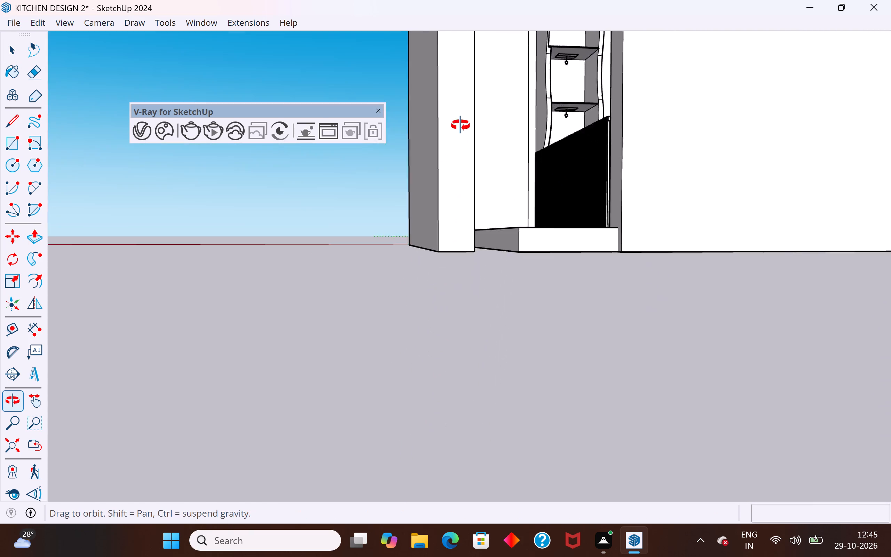
middle_drag(460, 125, 424, 10)
middle_drag(493, 272, 507, 269)
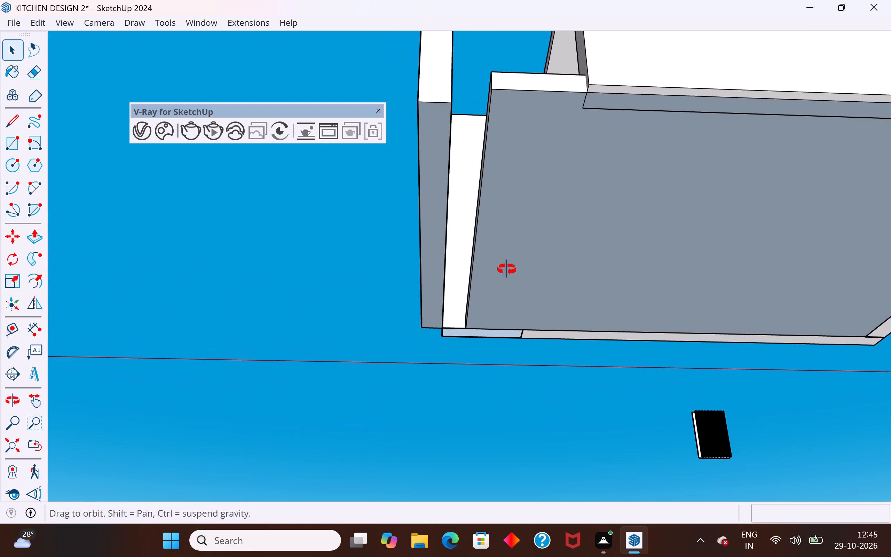
middle_drag(507, 269, 670, 110)
click(472, 303)
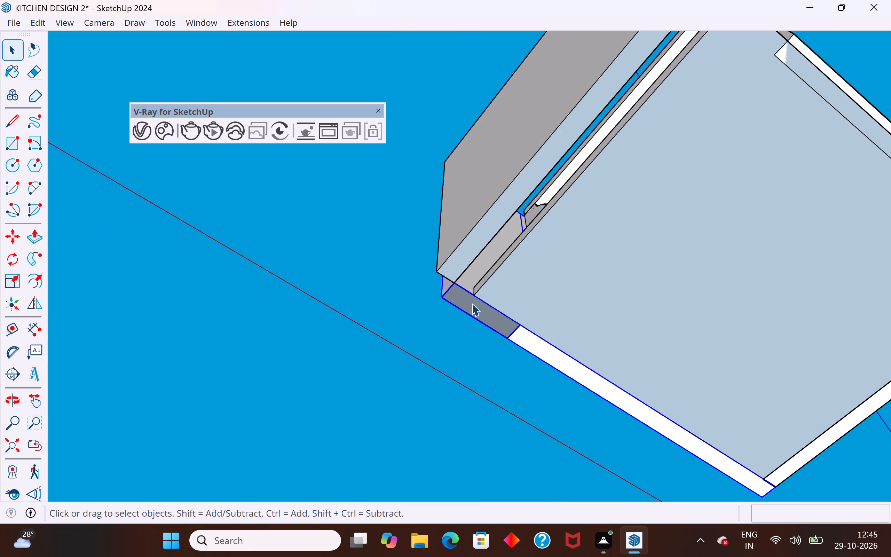
double_click(474, 304)
click(477, 313)
double_click(484, 313)
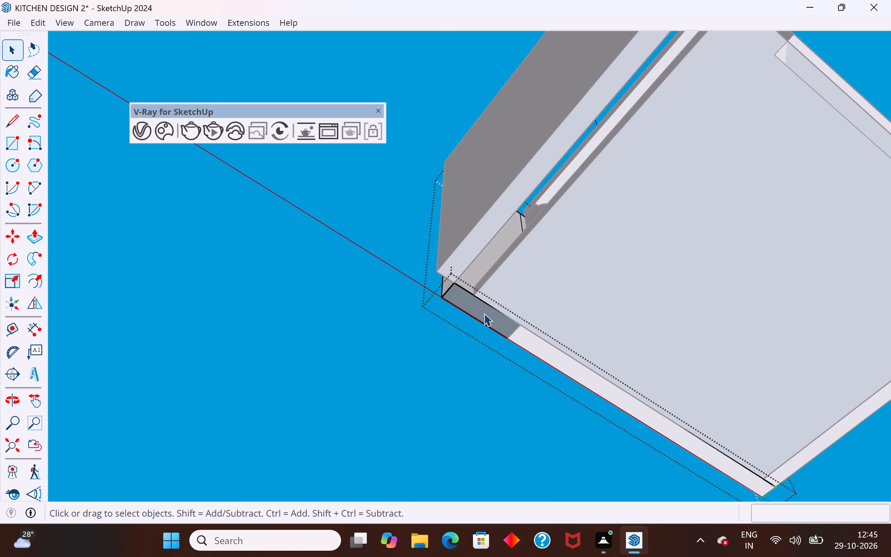
click(484, 313)
right_click(484, 313)
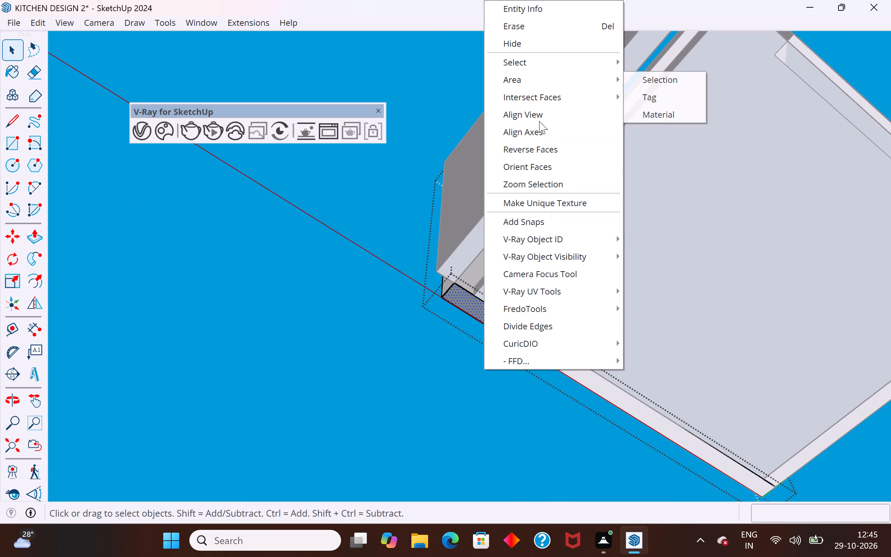
click(543, 150)
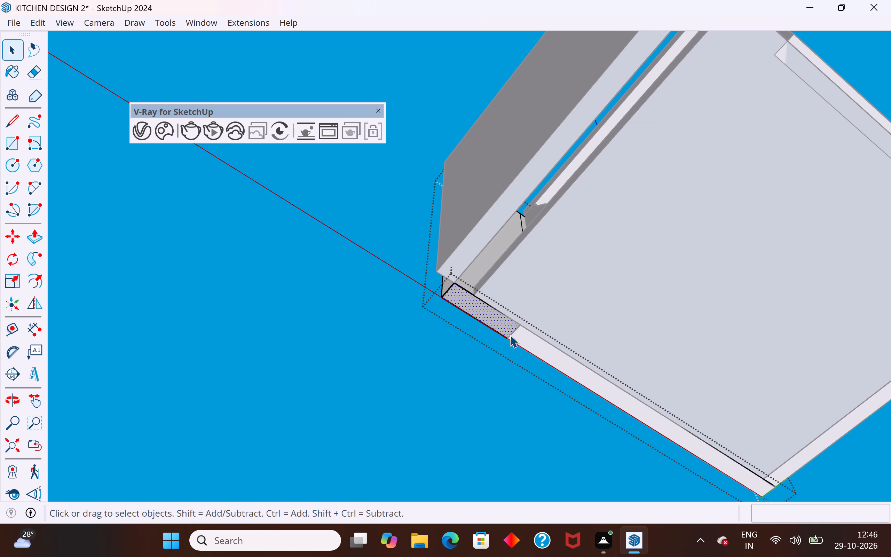
click(439, 390)
Delete the edge dividing the extended wall's underside where the new section meets the original wall, and check the wall from below.
click(514, 329)
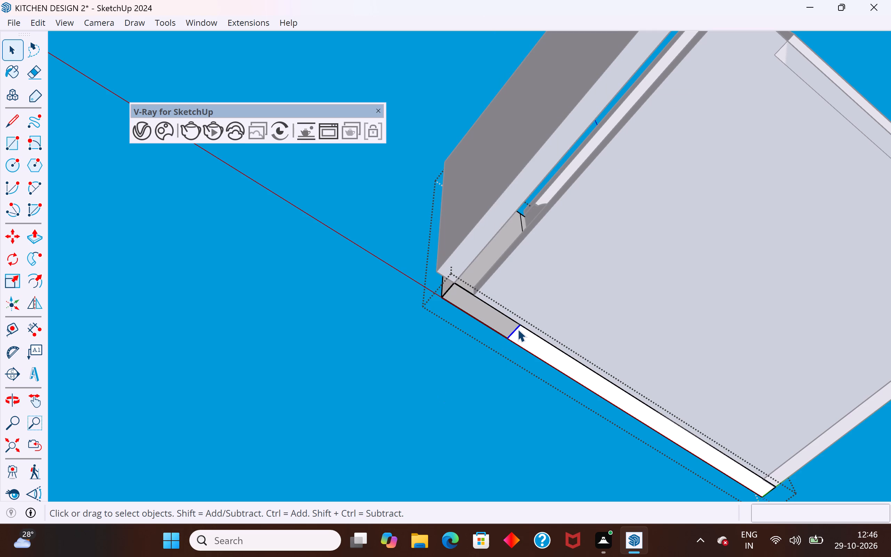
key(Delete)
click(510, 332)
middle_drag(531, 338, 133, 329)
middle_drag(389, 349, 624, 324)
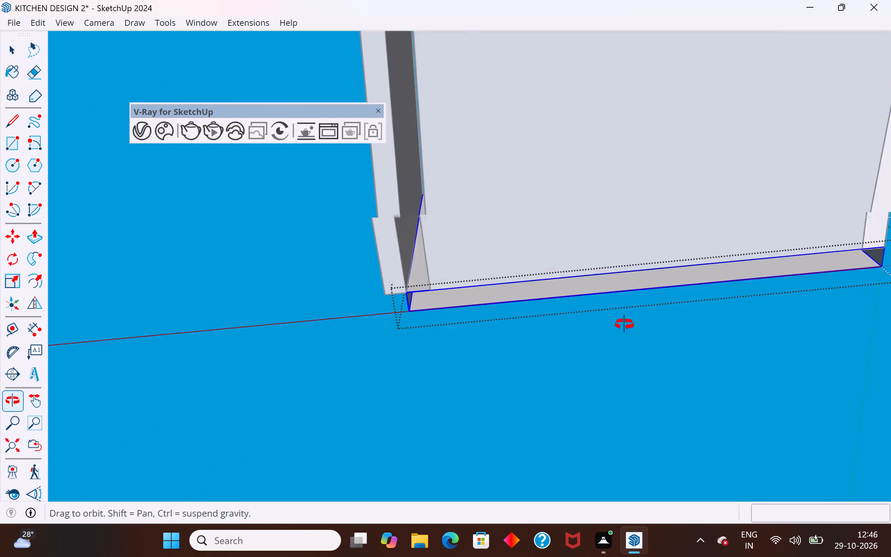
middle_drag(624, 324, 724, 356)
scroll(757, 435, down, 1)
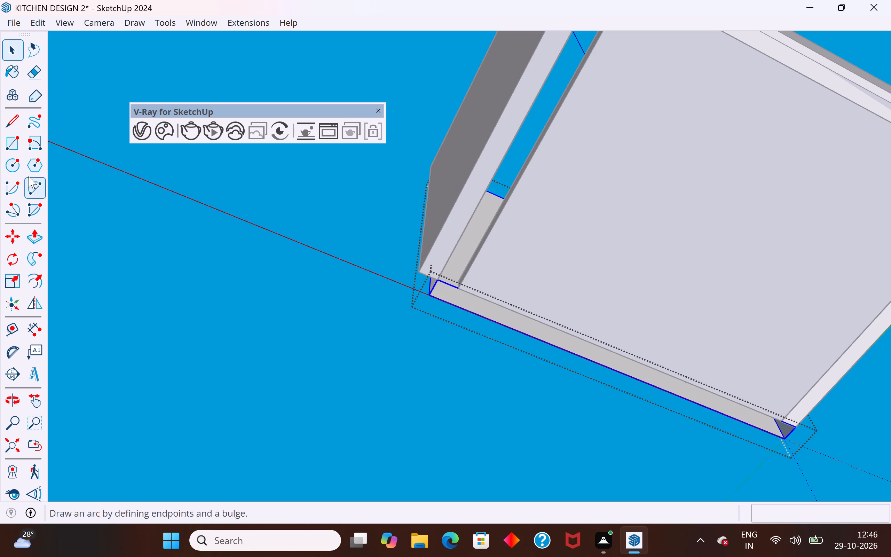
Close the extended wall's open underside with a rectangle about 16' 5 3/16" by 8 11/16" and reverse the new face.
click(10, 143)
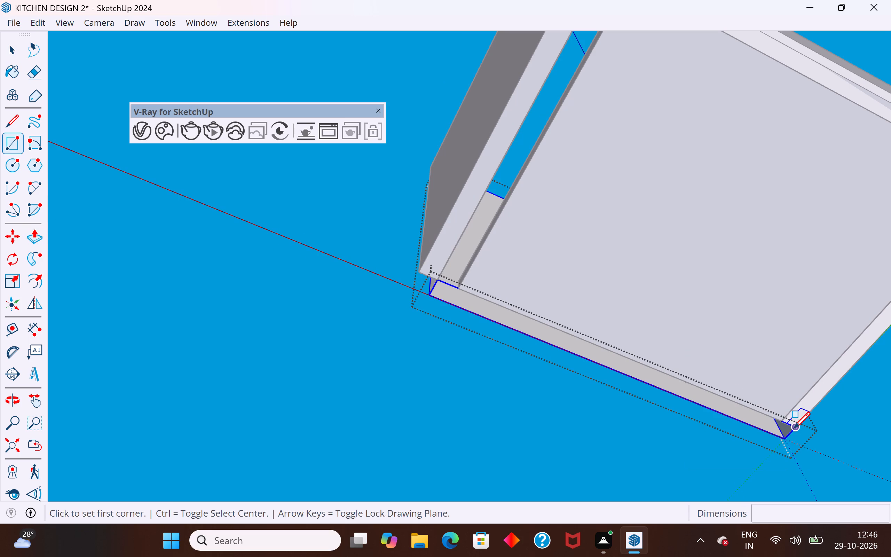
click(794, 428)
click(426, 290)
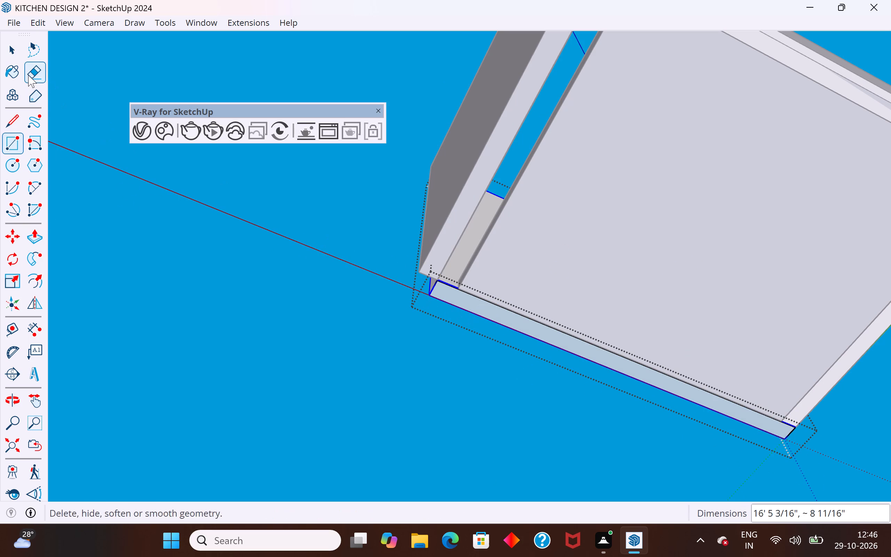
click(14, 53)
right_click(450, 296)
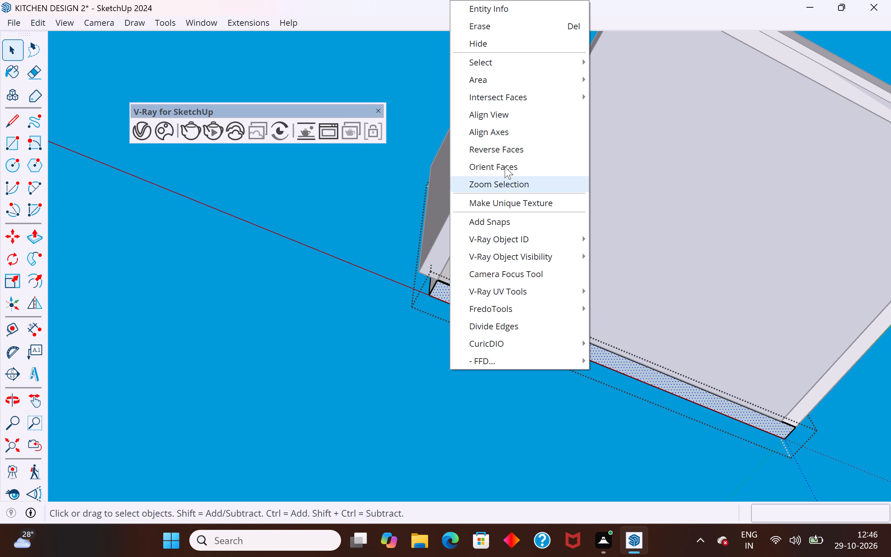
click(508, 149)
click(417, 381)
Push/Pull the floor slab's edge face inside its group about 10 1/4" outward to meet the repositioned side wall.
scroll(435, 336, down, 4)
middle_drag(435, 335, 441, 374)
middle_drag(449, 330, 503, 409)
scroll(494, 281, up, 4)
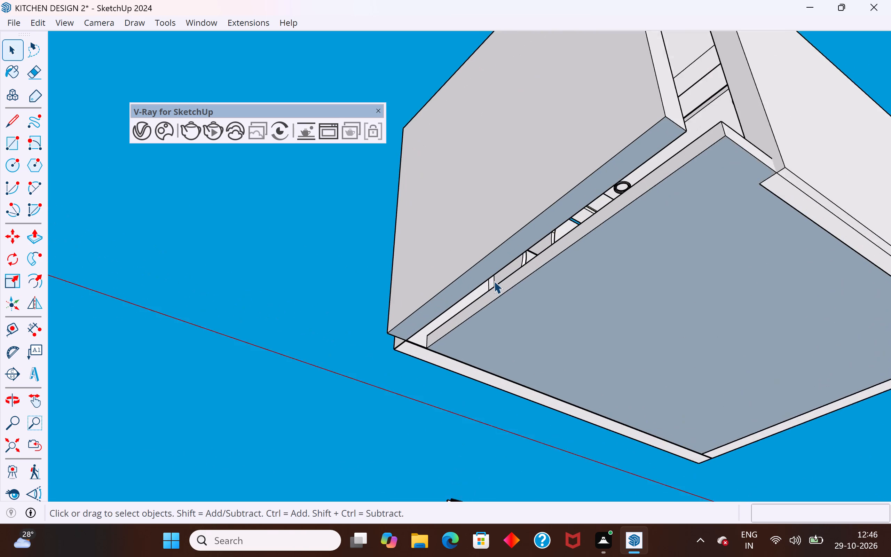
scroll(494, 281, up, 1)
click(511, 285)
click(523, 273)
double_click(527, 271)
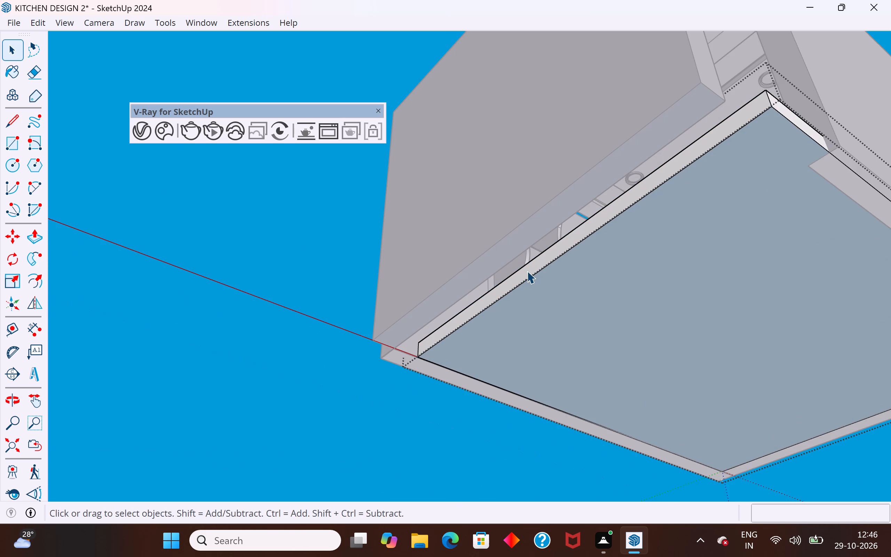
click(536, 265)
click(42, 237)
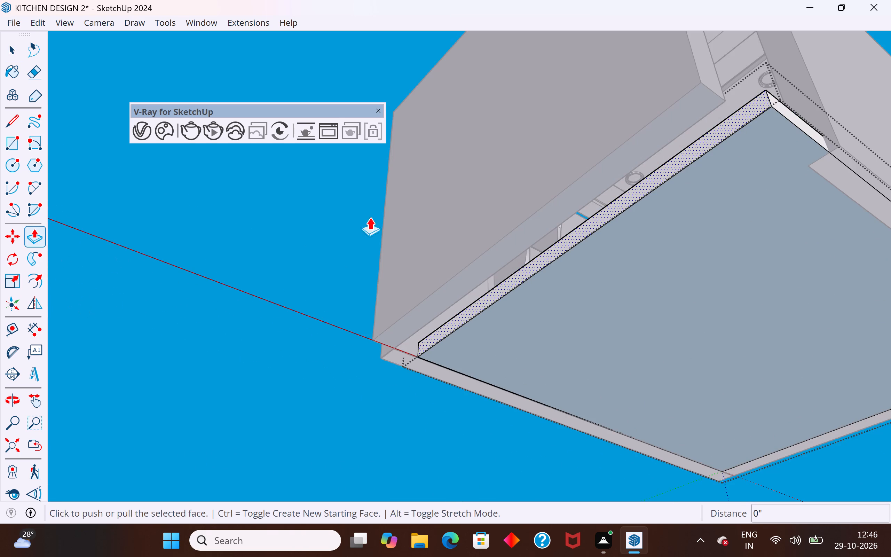
click(632, 195)
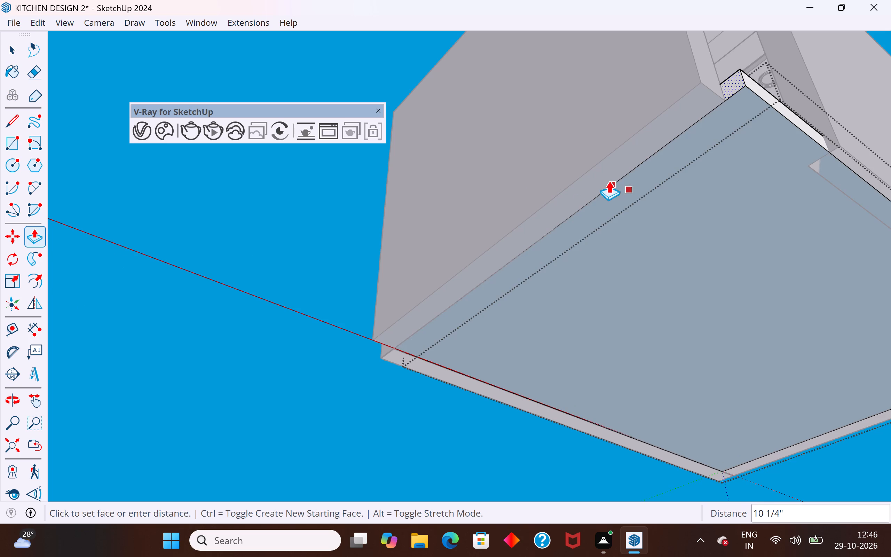
click(609, 181)
click(8, 45)
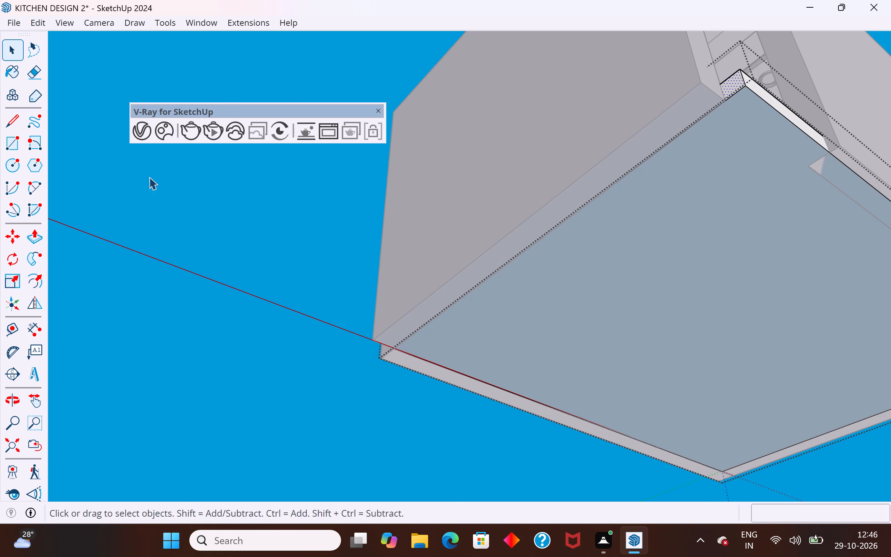
click(149, 177)
Delete the repositioned wall that closes off the side of the room in front of the counter.
middle_drag(295, 280, 644, 502)
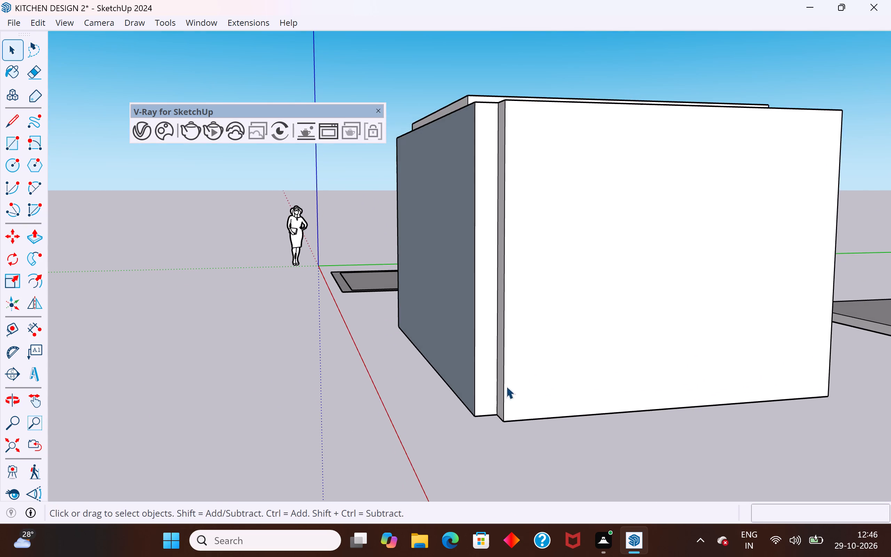
scroll(476, 394, up, 1)
middle_drag(487, 406, 472, 509)
scroll(357, 317, down, 4)
middle_drag(607, 346, 247, 374)
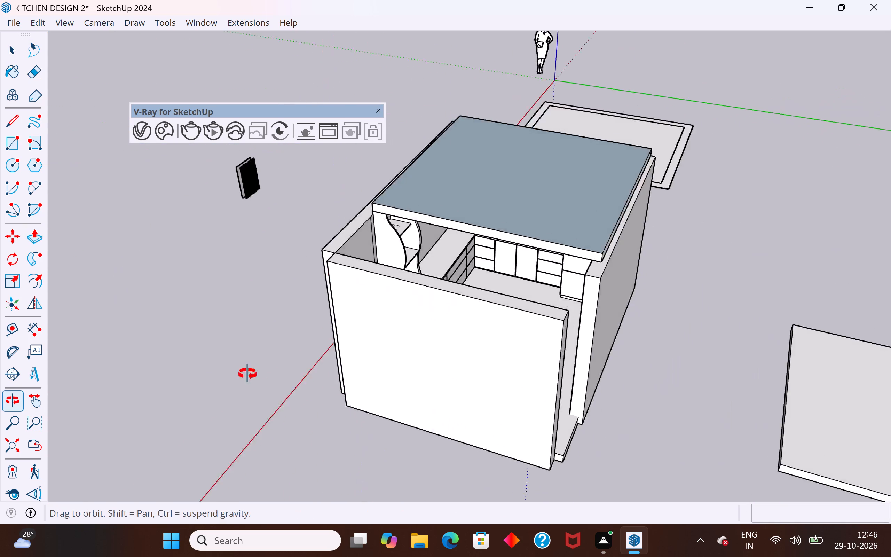
middle_drag(247, 374, 168, 294)
click(332, 311)
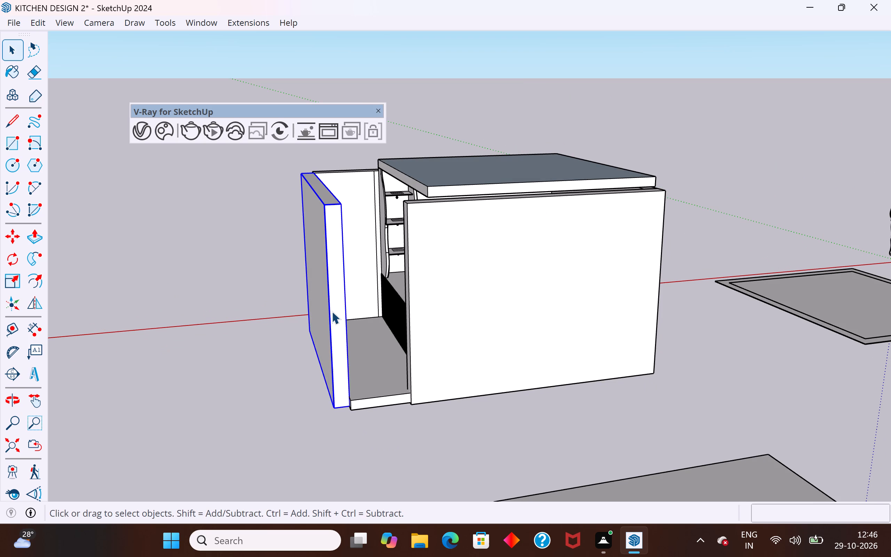
key(Delete)
Frame the kitchen interior through its open side, run a non-interactive V-Ray test render, and close the frame buffer.
middle_drag(270, 361, 569, 342)
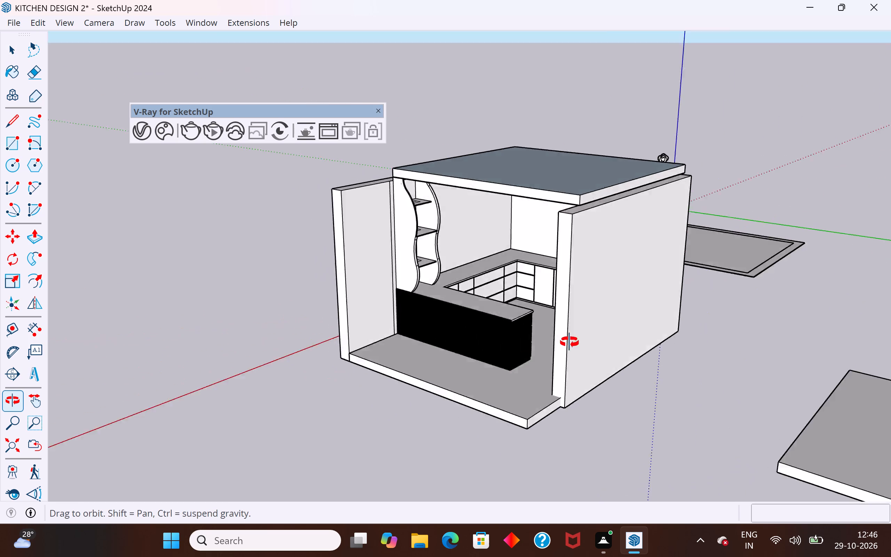
middle_drag(569, 342, 519, 307)
middle_drag(539, 312, 586, 315)
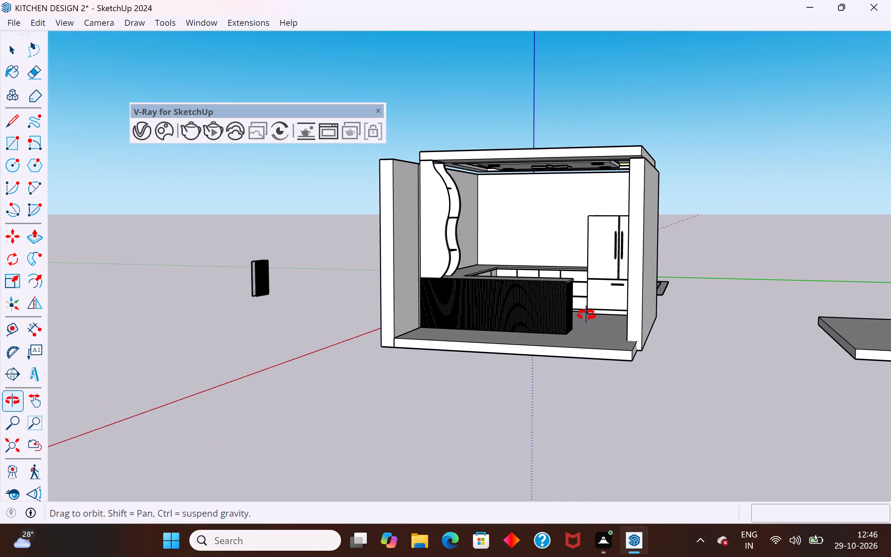
middle_drag(586, 315, 647, 347)
scroll(651, 331, up, 2)
middle_drag(651, 330, 666, 337)
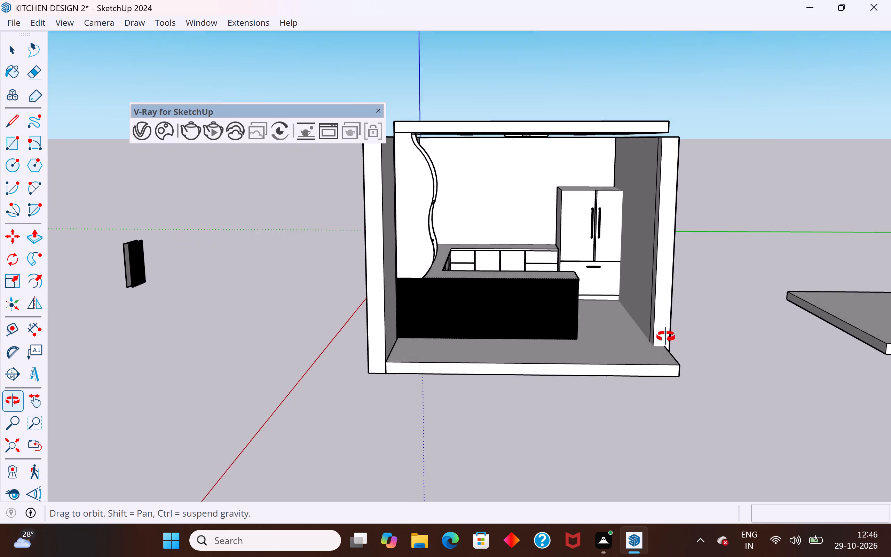
middle_drag(666, 337, 632, 407)
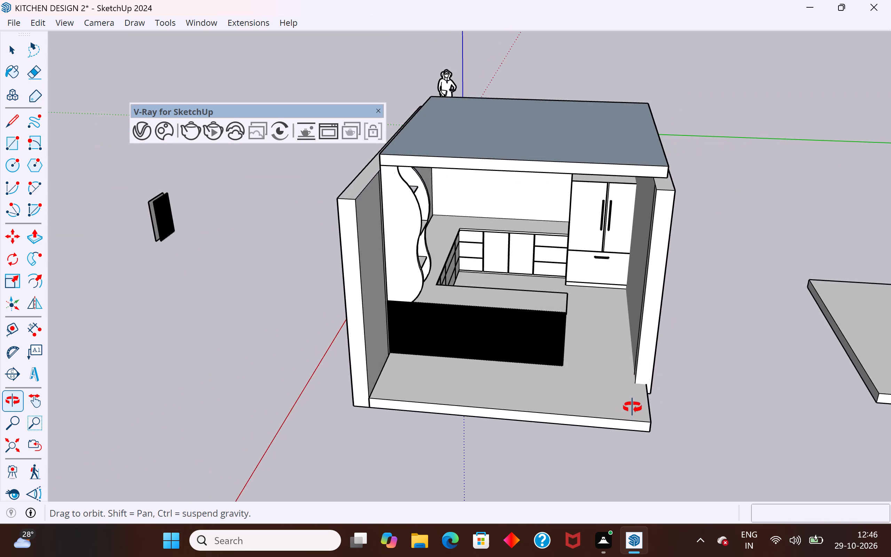
middle_drag(632, 407, 634, 389)
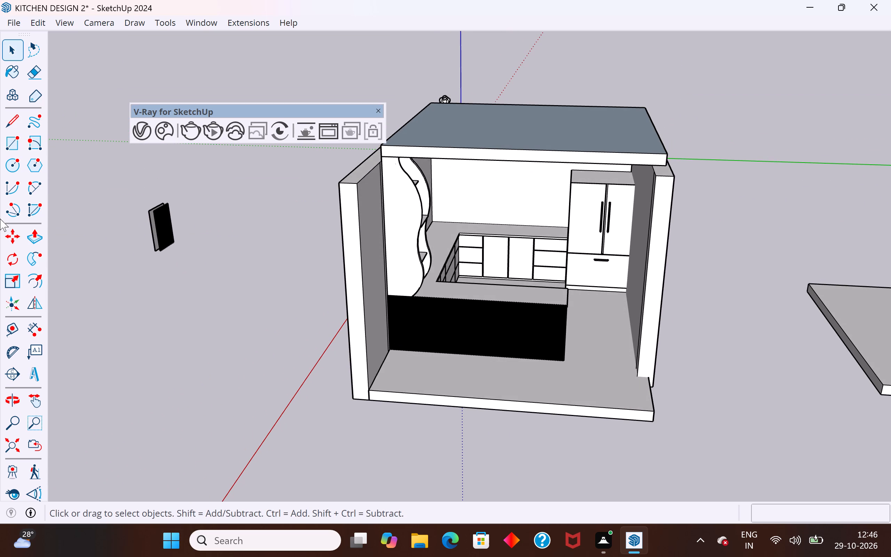
click(192, 132)
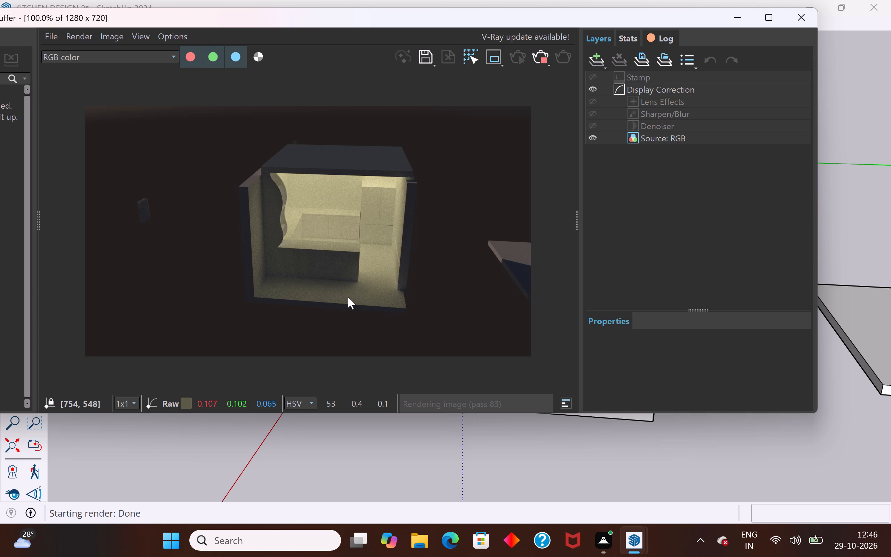
click(800, 18)
Display the Section toolbar.
right_click(755, 8)
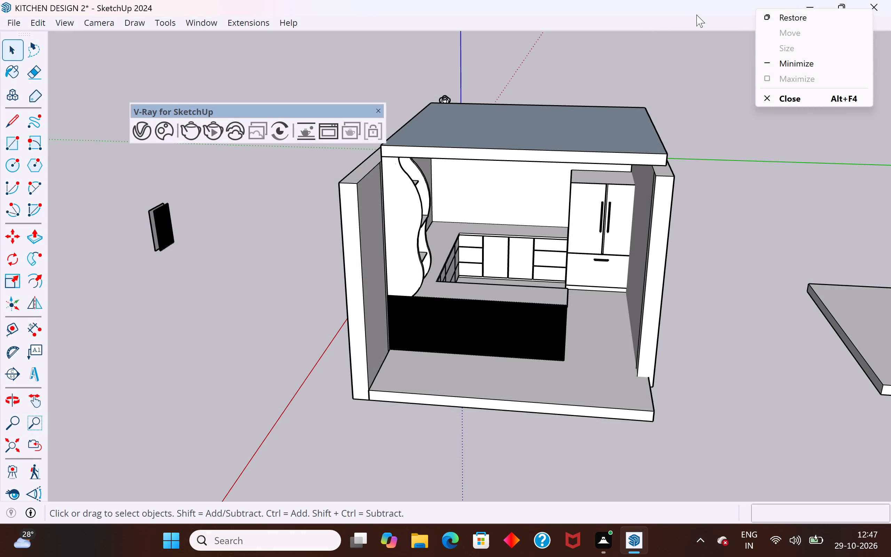
click(690, 19)
right_click(690, 19)
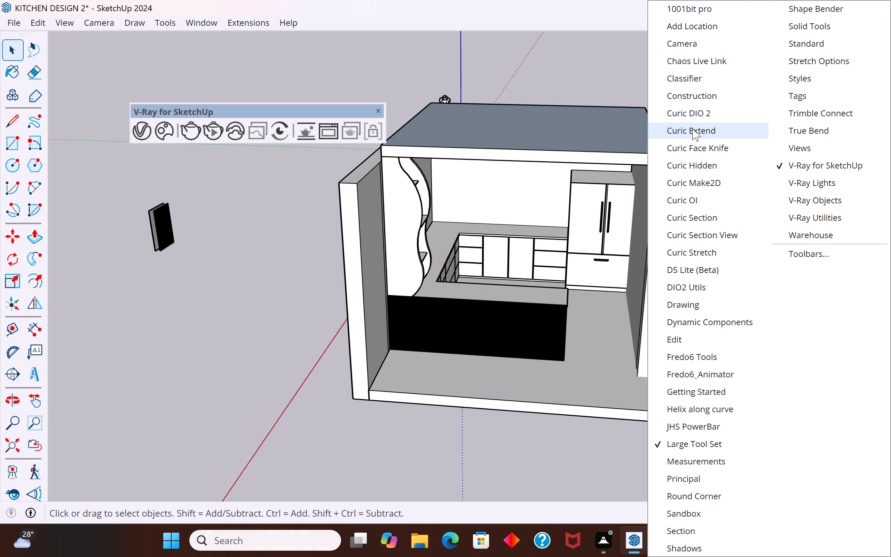
click(674, 528)
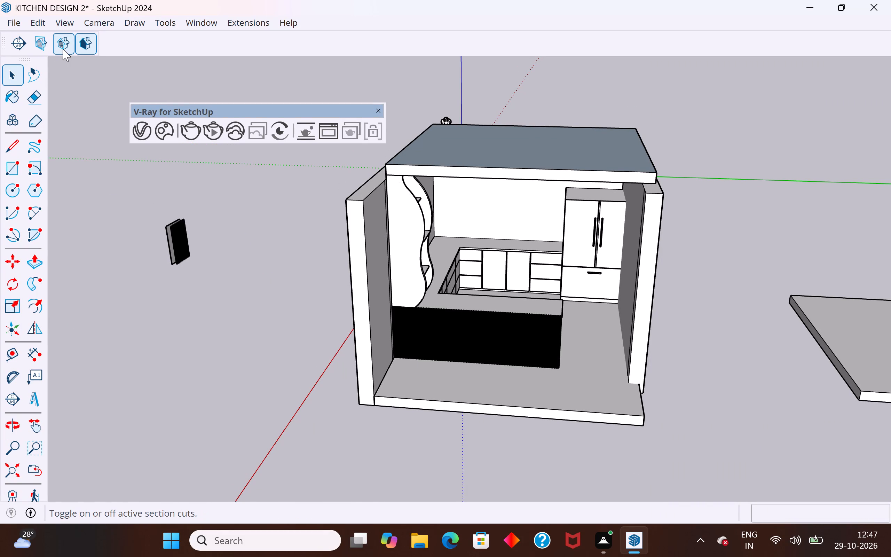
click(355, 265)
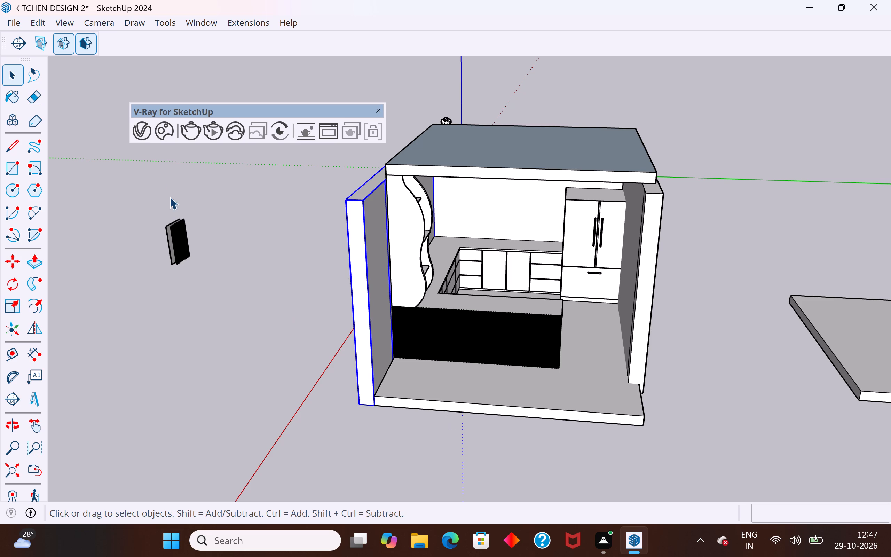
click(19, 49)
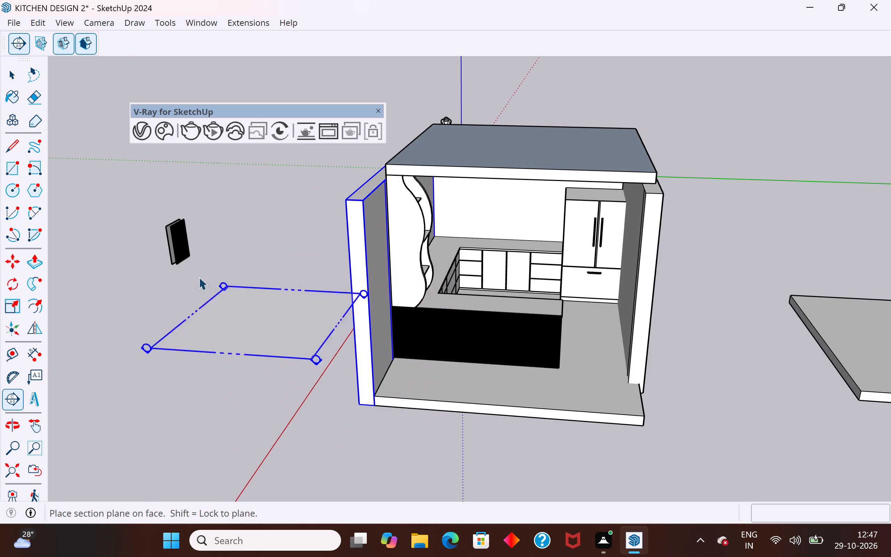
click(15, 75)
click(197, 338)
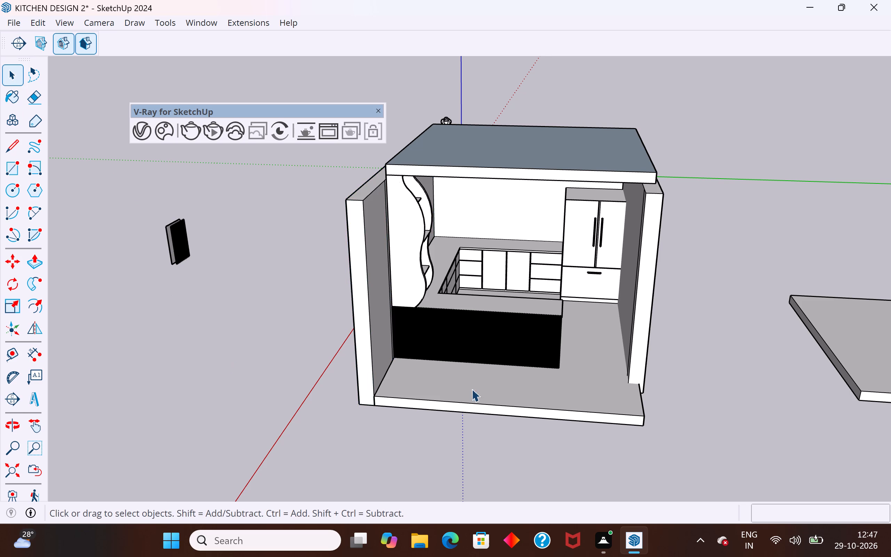
Frame the kitchen from a low corner angle, check it in an interactive V-Ray render, and close the render windows.
middle_drag(479, 382, 497, 263)
middle_drag(503, 269, 201, 483)
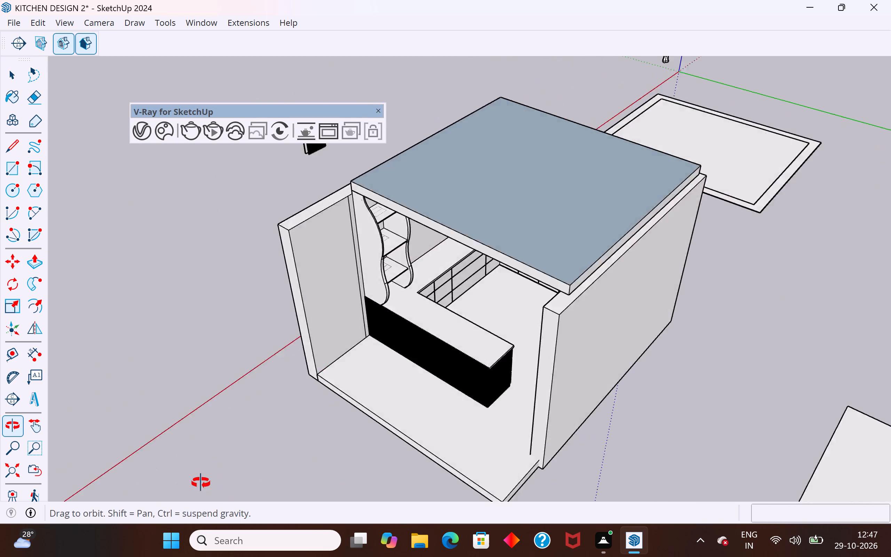
middle_drag(201, 483, 198, 481)
scroll(457, 380, down, 4)
middle_drag(425, 387, 597, 306)
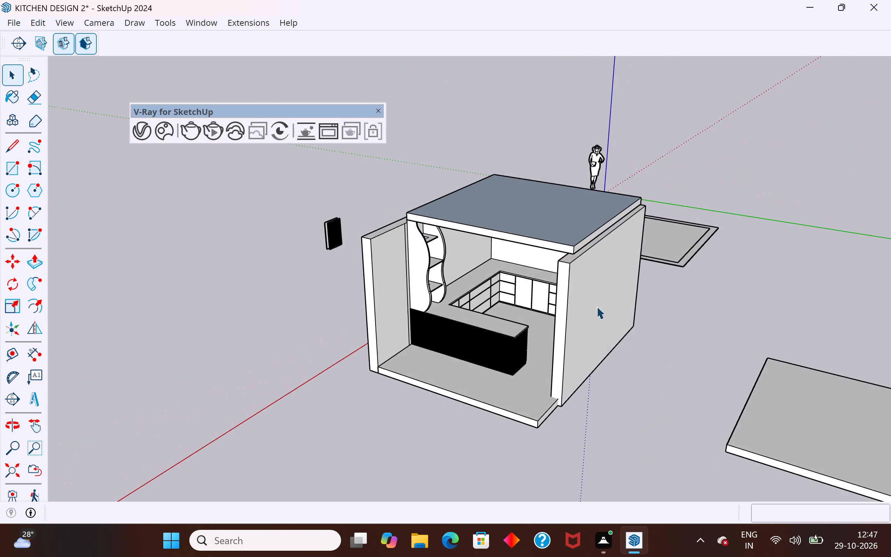
middle_drag(531, 297, 498, 171)
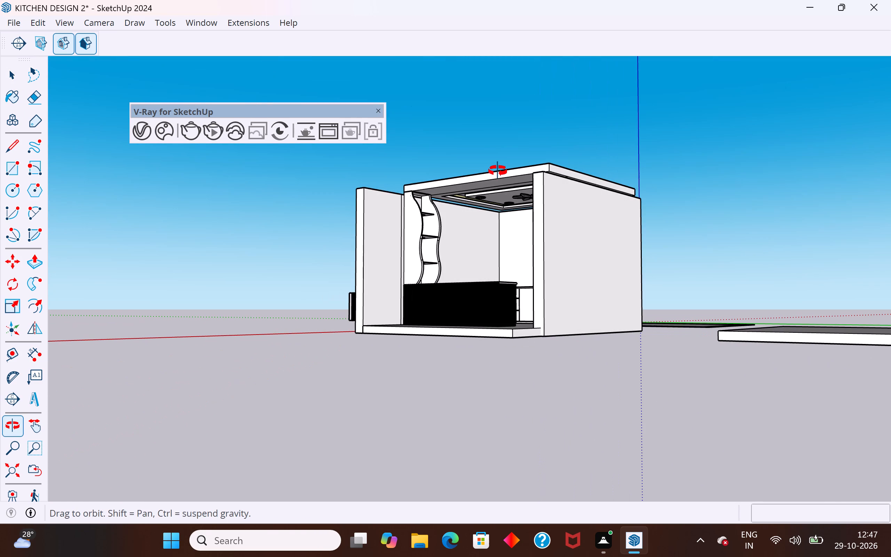
middle_drag(498, 171, 503, 189)
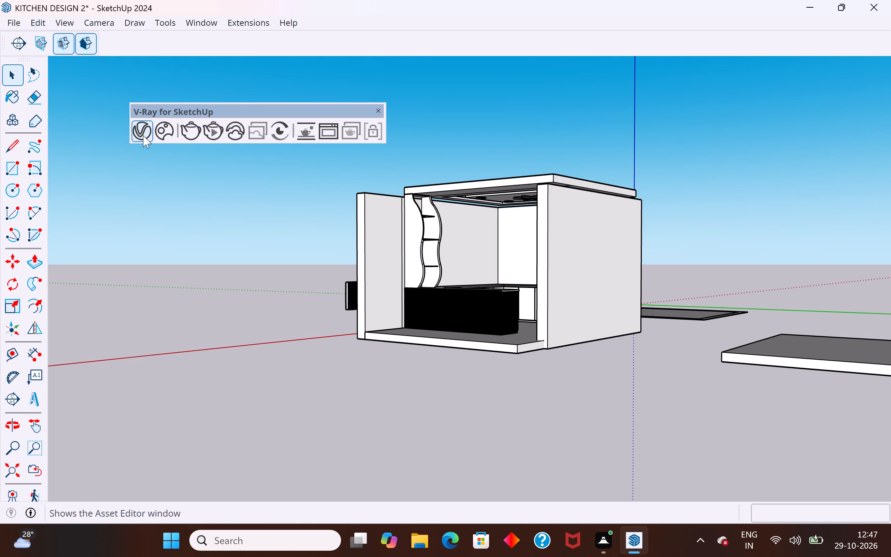
click(143, 135)
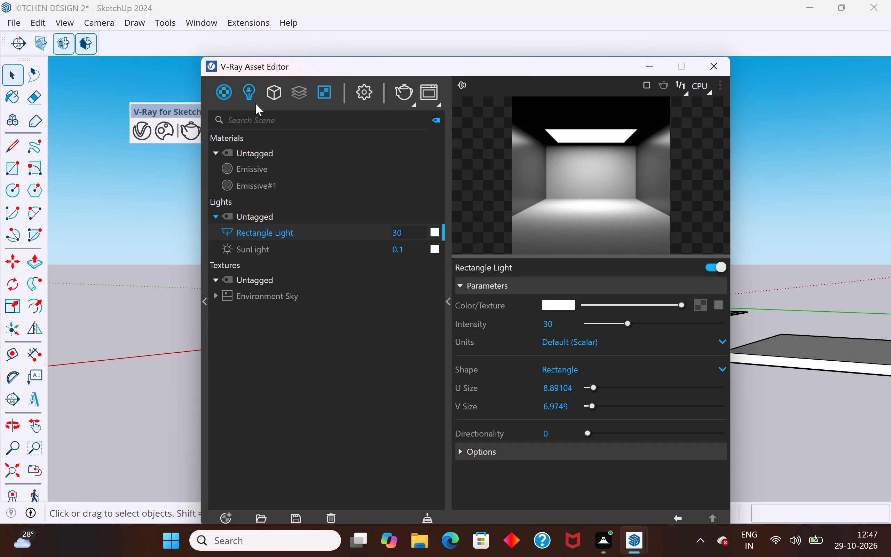
click(413, 90)
click(413, 98)
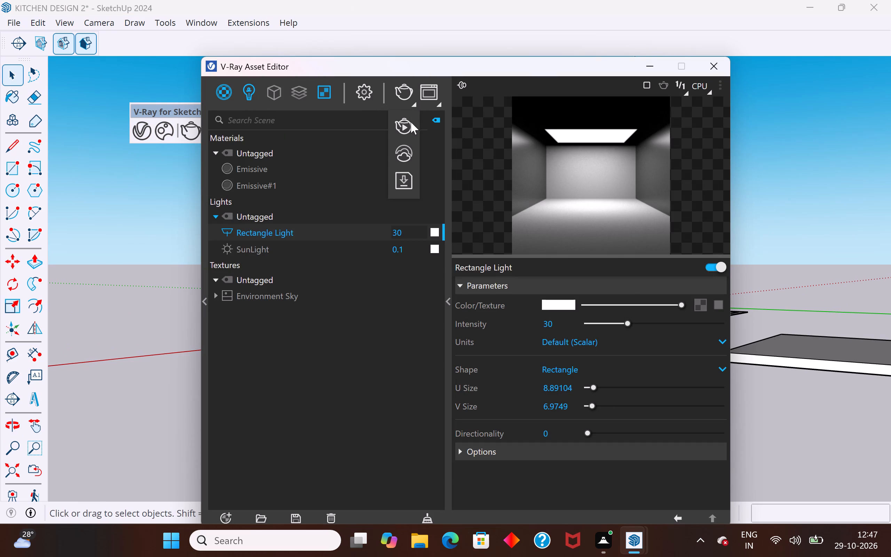
click(410, 125)
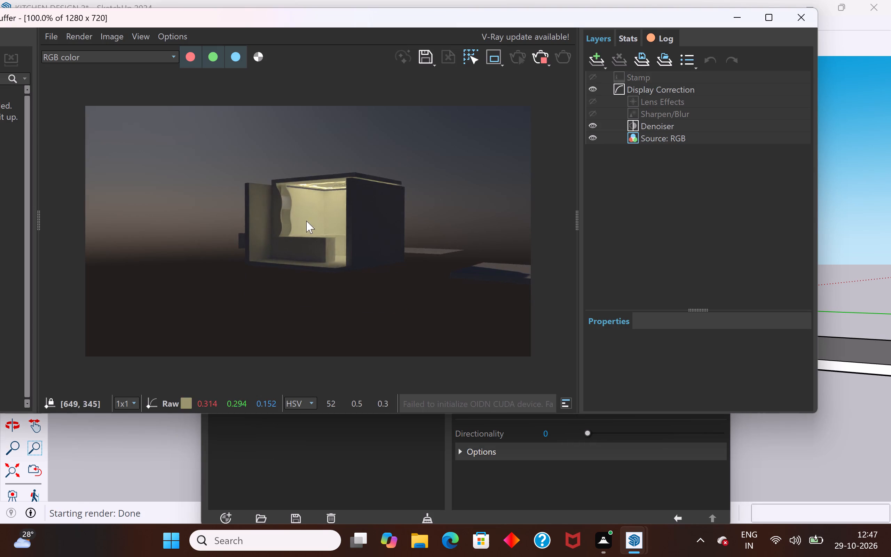
scroll(290, 180, up, 2)
scroll(262, 247, down, 2)
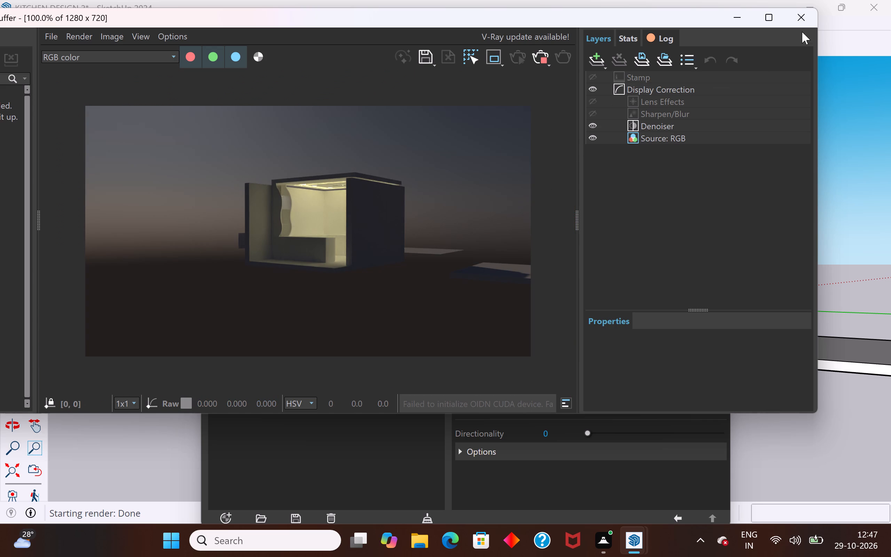
click(815, 17)
click(719, 66)
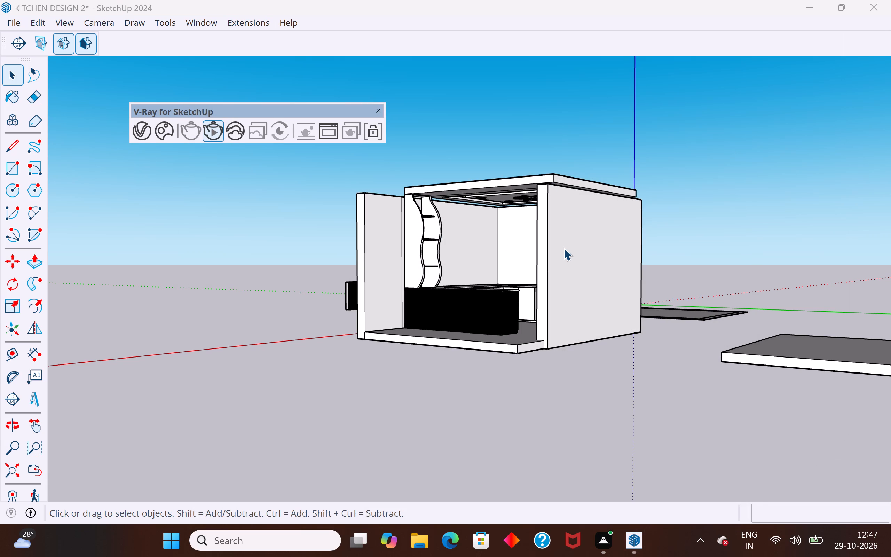
Hide the side wall beside the refrigerator to open up the view into the kitchen.
click(570, 248)
right_click(570, 248)
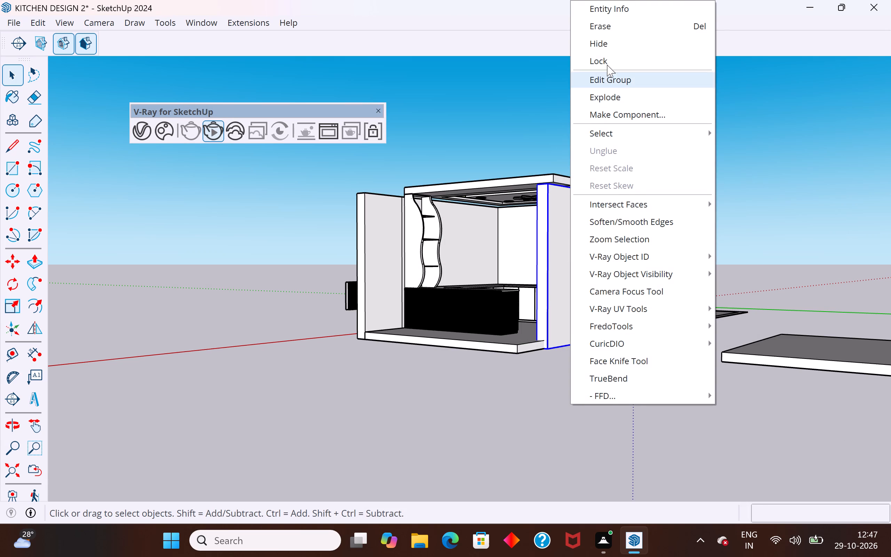
click(612, 39)
middle_drag(700, 225, 462, 283)
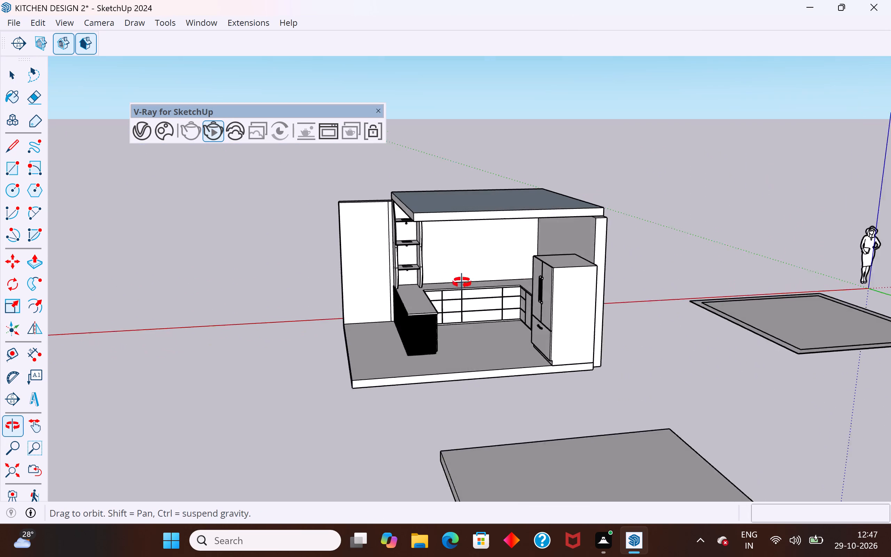
middle_drag(462, 283, 424, 254)
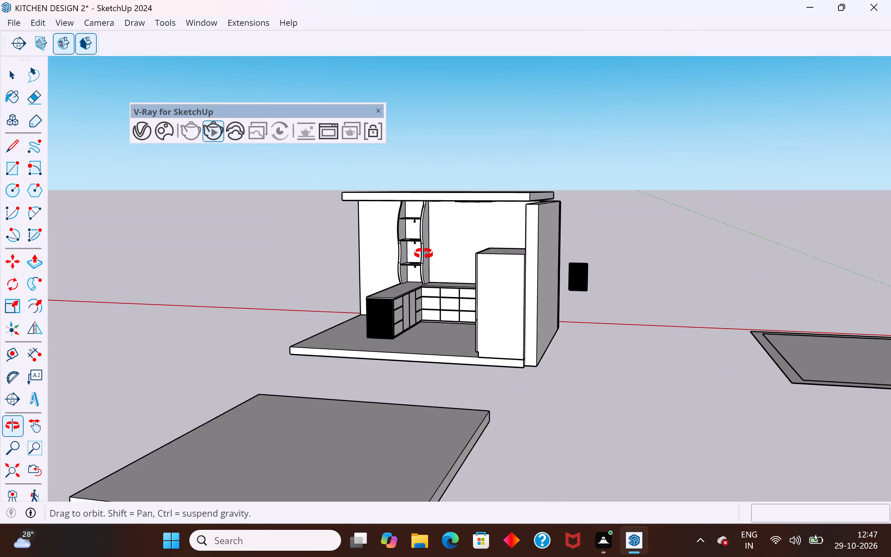
Frame the kitchen from the open corner showing the fluted counter, refrigerator and false ceiling, and start a non-interactive V-Ray test render.
middle_drag(424, 254, 668, 218)
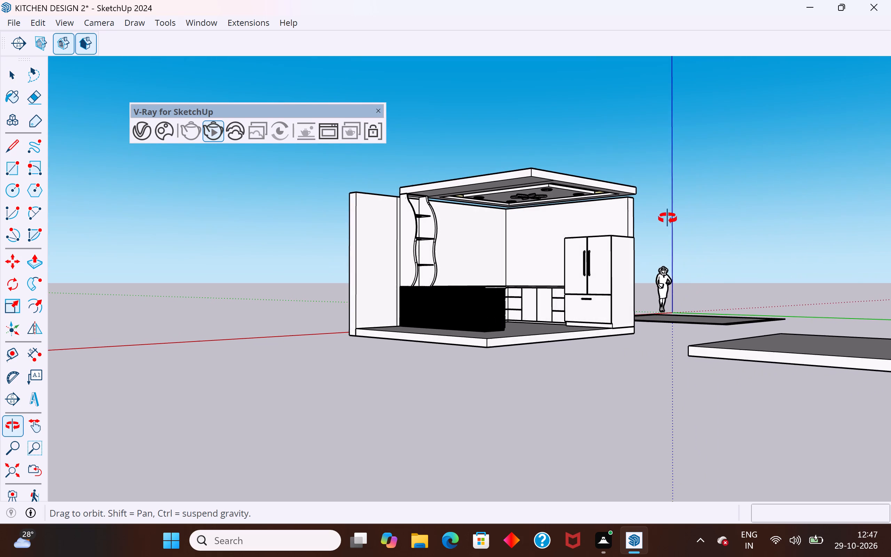
middle_drag(668, 218, 671, 216)
scroll(517, 223, up, 2)
middle_drag(517, 223, 517, 213)
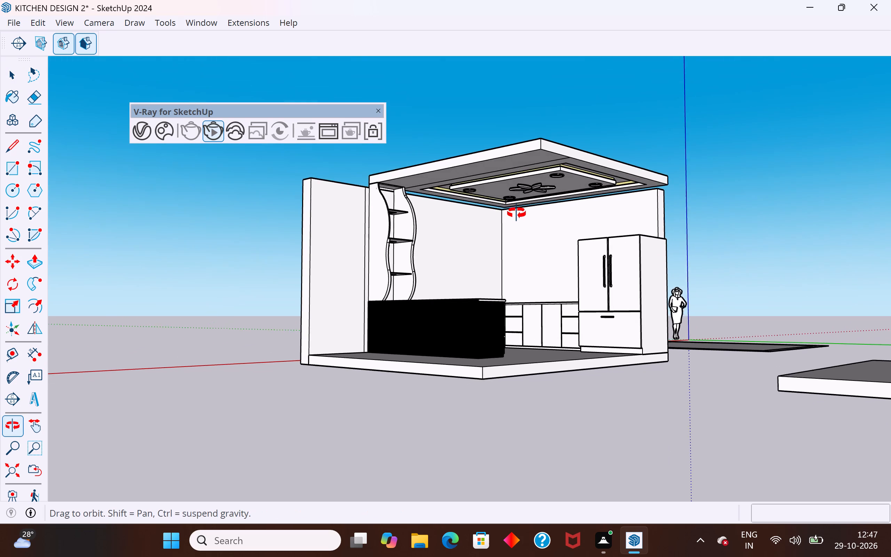
middle_drag(517, 213, 530, 201)
scroll(542, 133, up, 3)
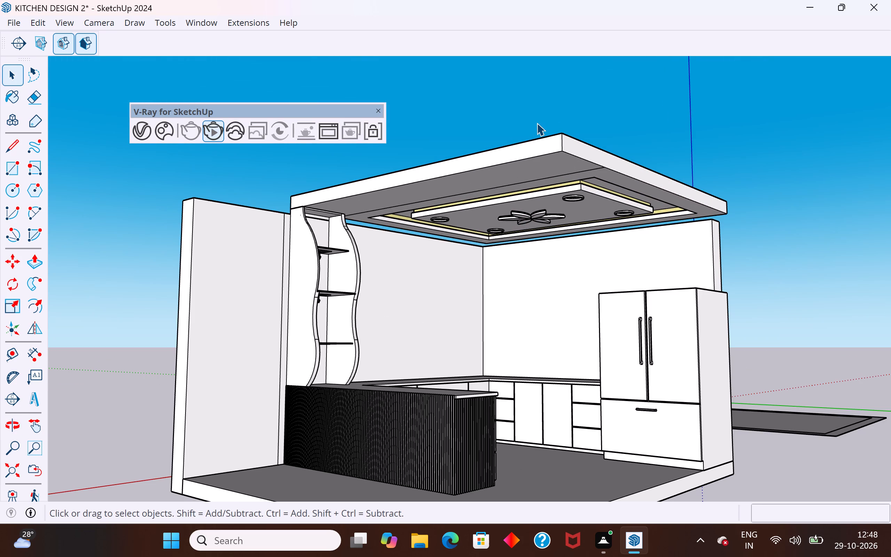
middle_drag(537, 123, 550, 126)
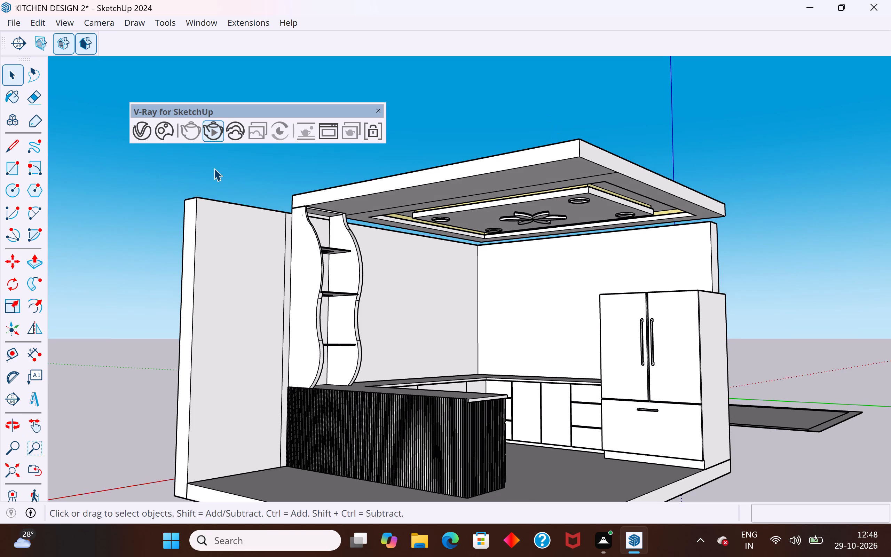
click(148, 130)
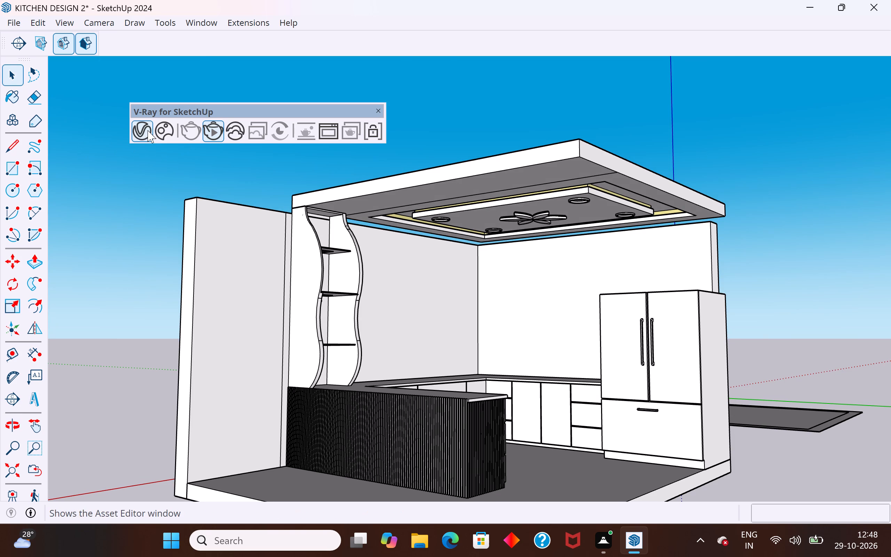
click(409, 92)
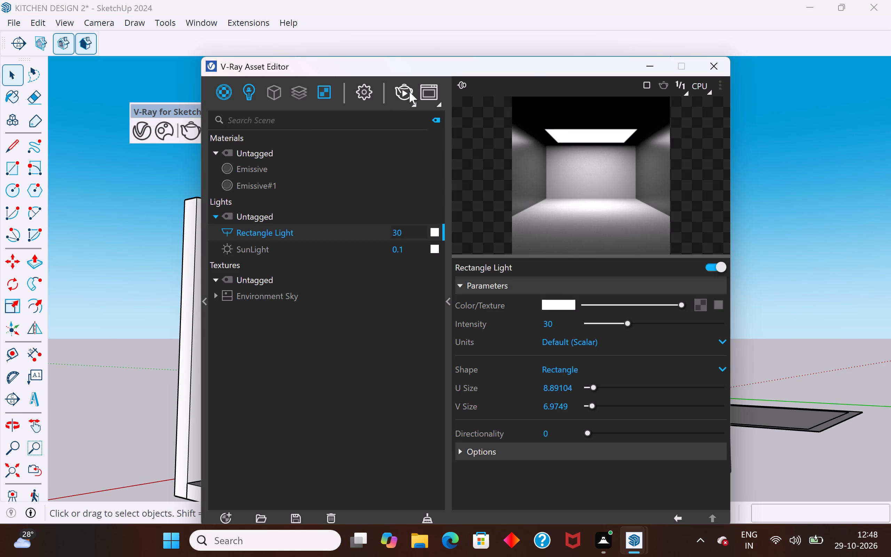
click(414, 104)
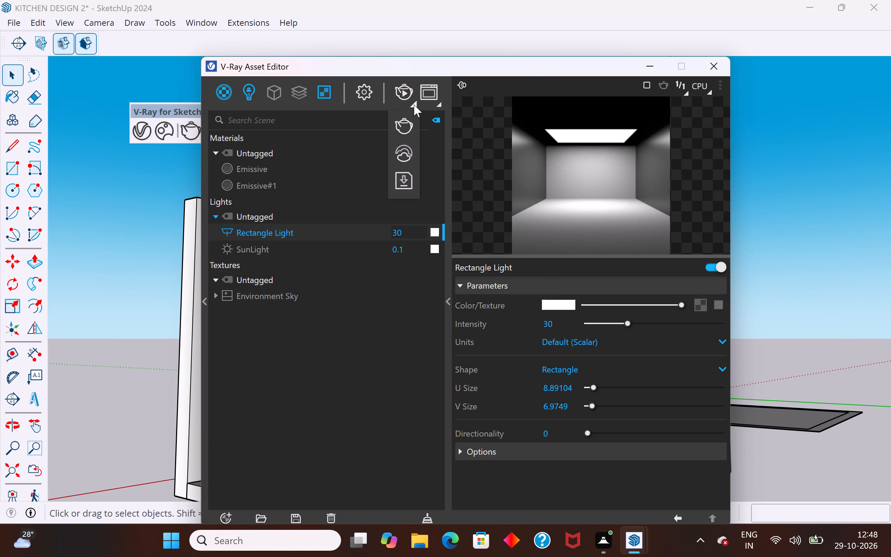
click(406, 123)
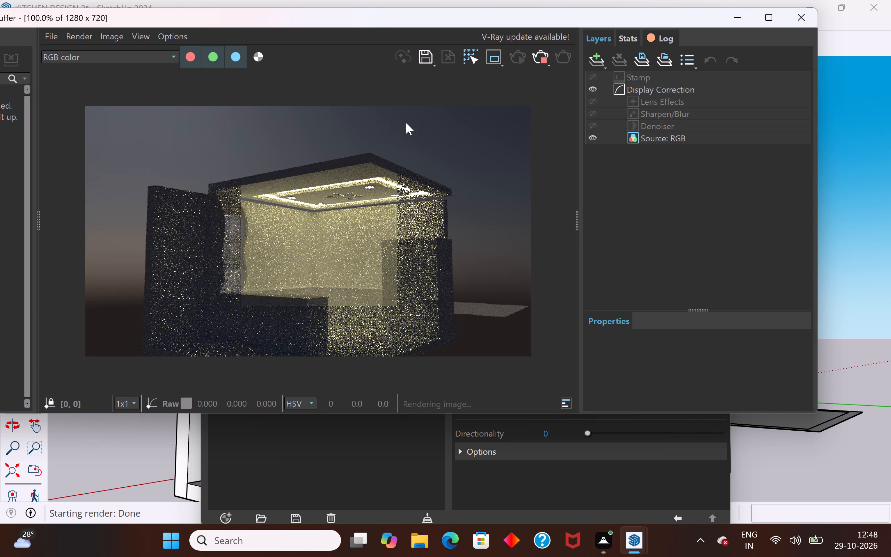